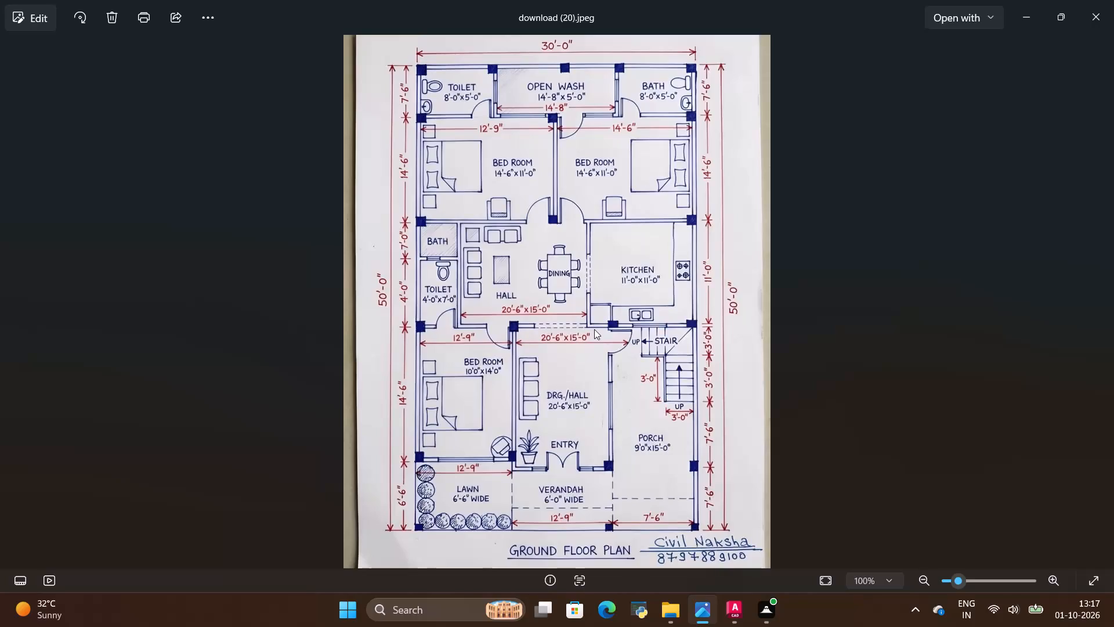
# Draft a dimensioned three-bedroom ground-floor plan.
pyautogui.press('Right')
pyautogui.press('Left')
# Close the AutoCAD windows showing the start page and duplex floor plan 03.dwg, saving the changes to that drawing.
pyautogui.click(739, 616)
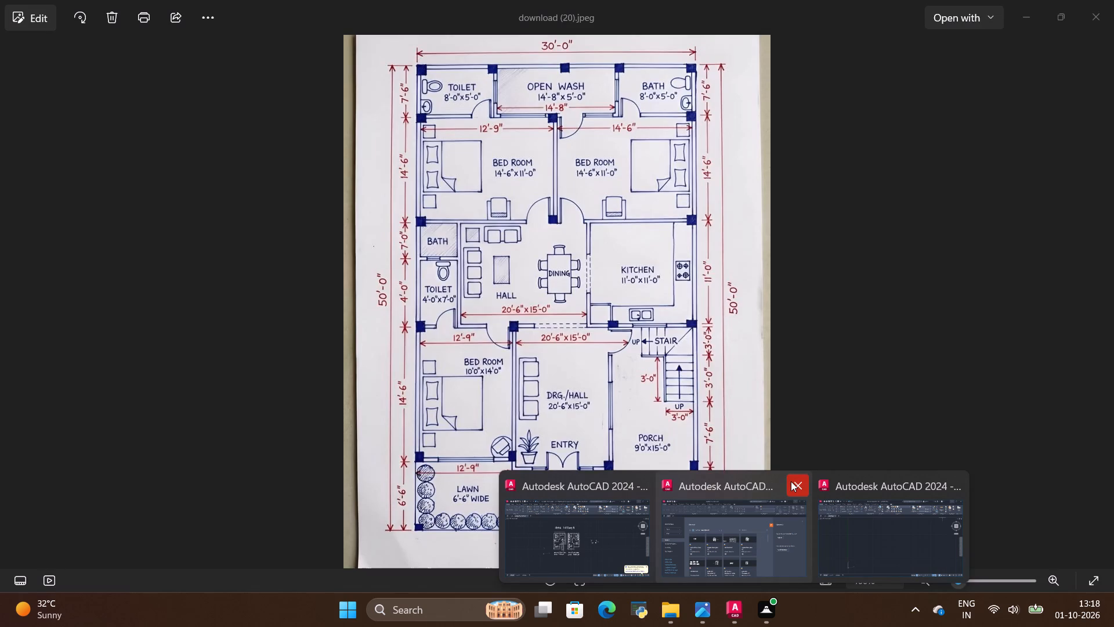
pyautogui.click(791, 481)
pyautogui.click(717, 489)
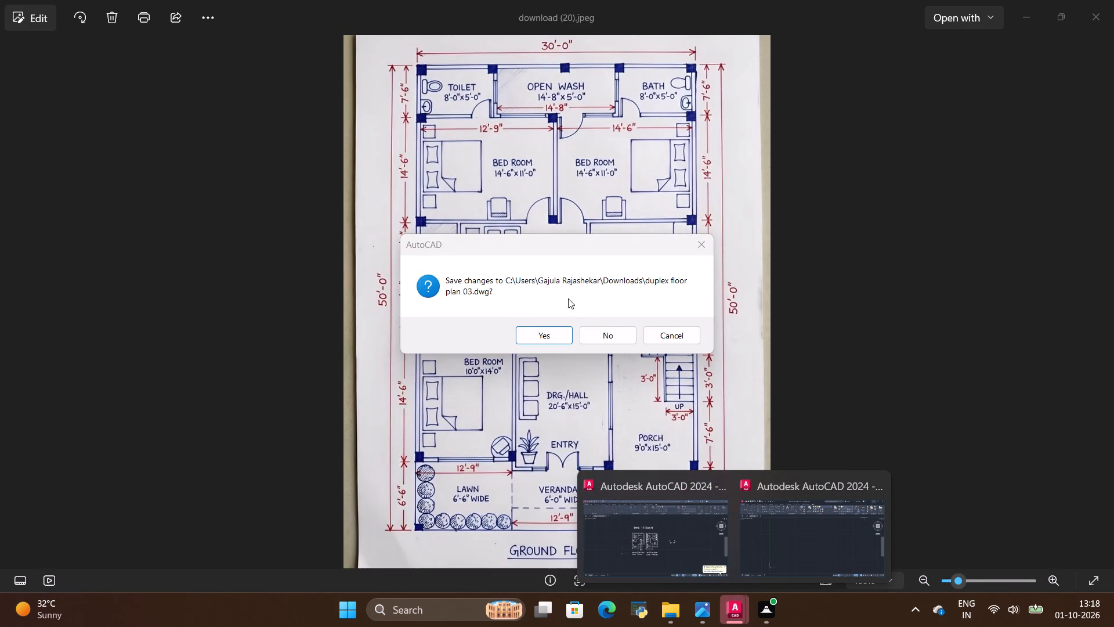
pyautogui.click(552, 333)
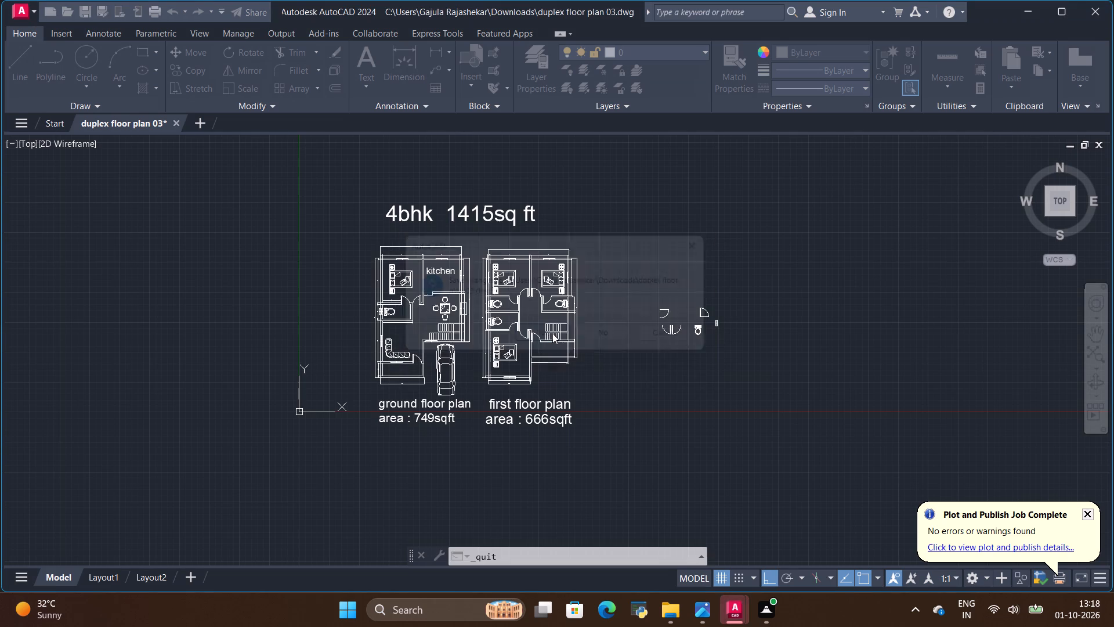
pyautogui.click(1084, 2)
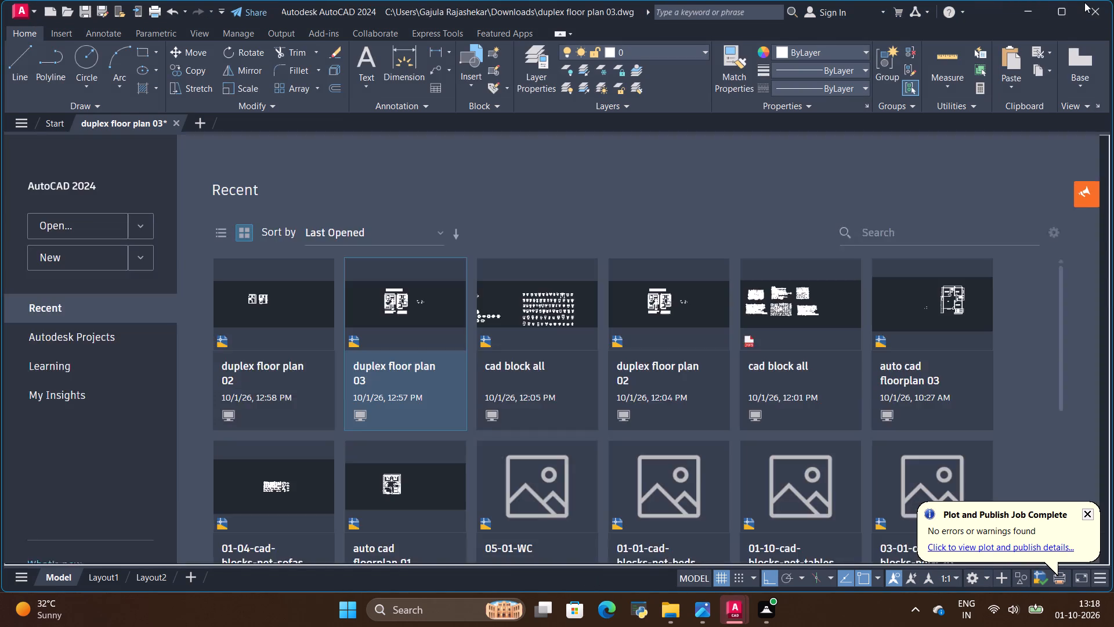
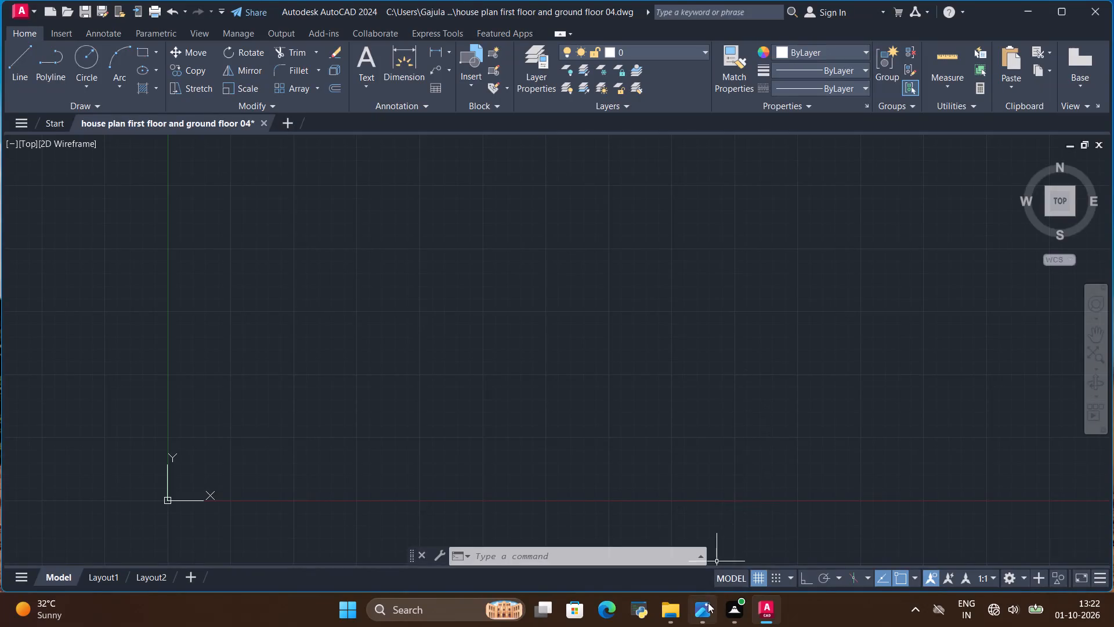
# Examine the ground floor plan reference image for its overall width, depth and rear room dimensions, and return to AutoCAD.
pyautogui.click(703, 610)
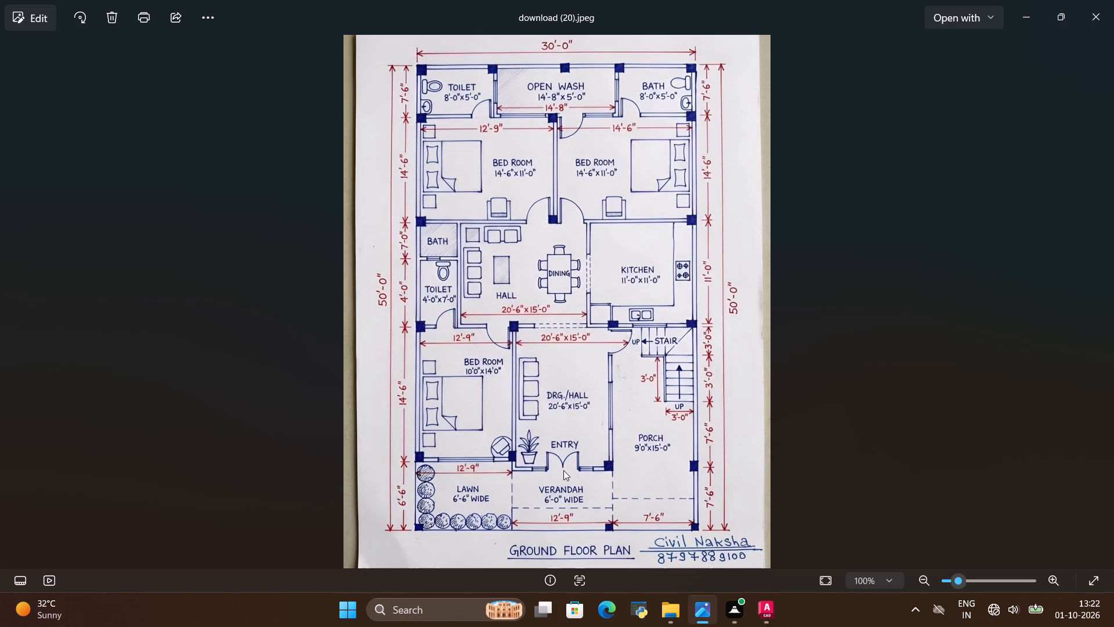
pyautogui.scroll(1, 519, 406)
pyautogui.scroll(3, 480, 351)
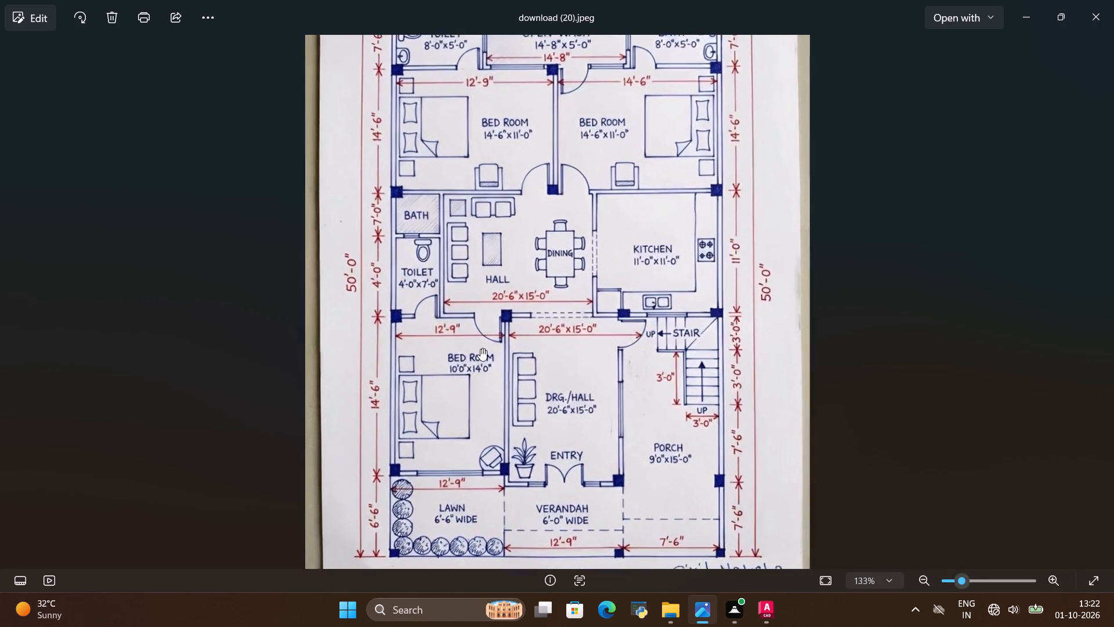
pyautogui.scroll(-8, 504, 304)
pyautogui.scroll(1, 535, 65)
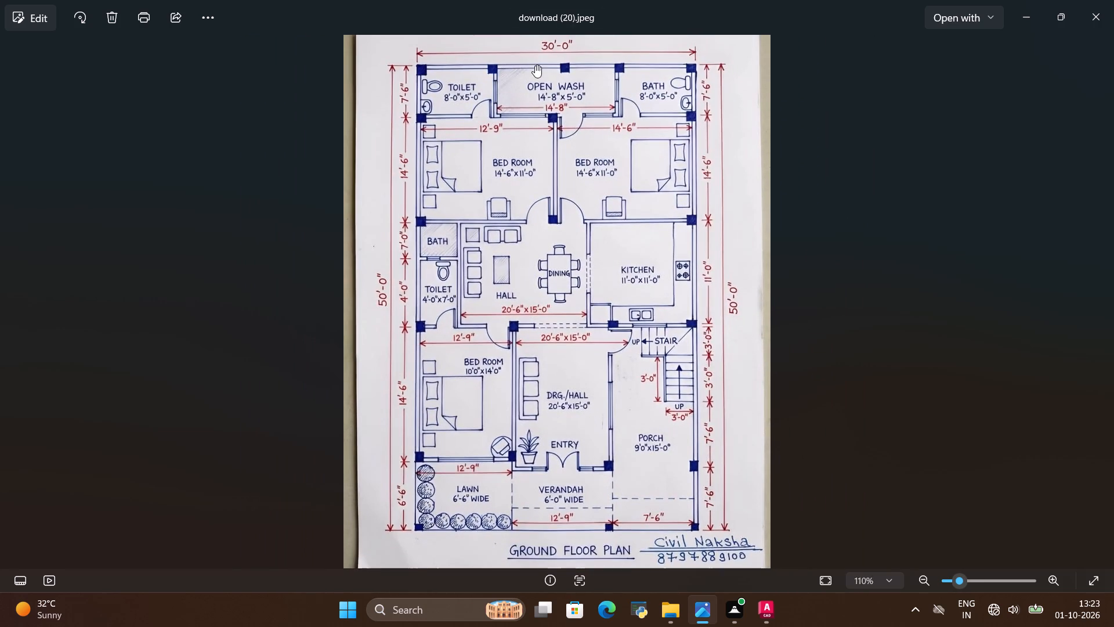
pyautogui.scroll(3, 535, 65)
pyautogui.scroll(-7, 557, 119)
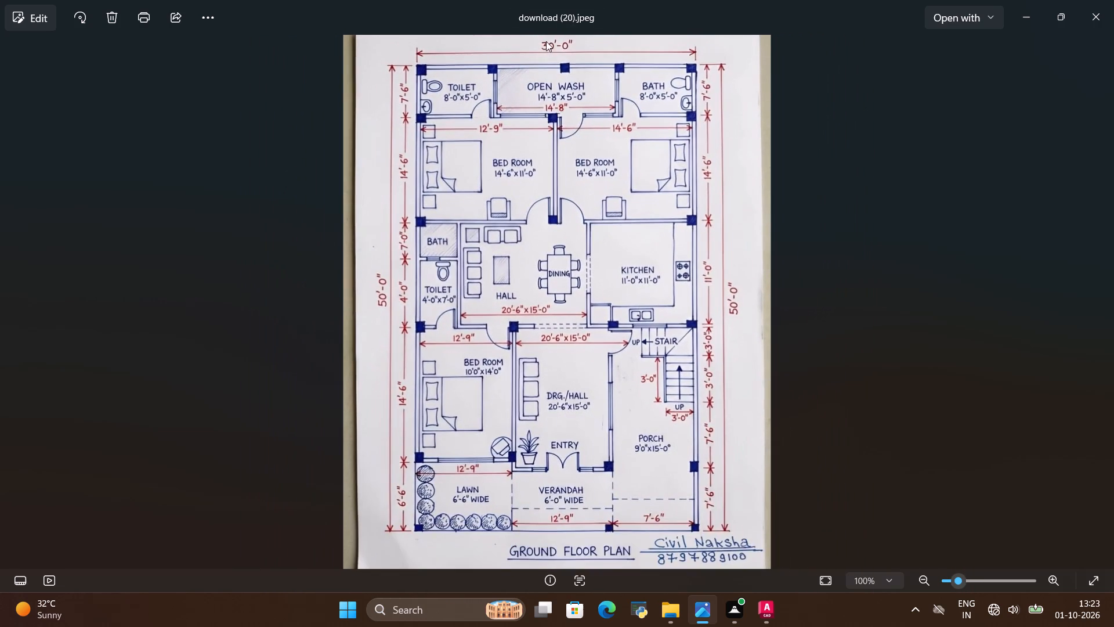
pyautogui.scroll(7, 546, 40)
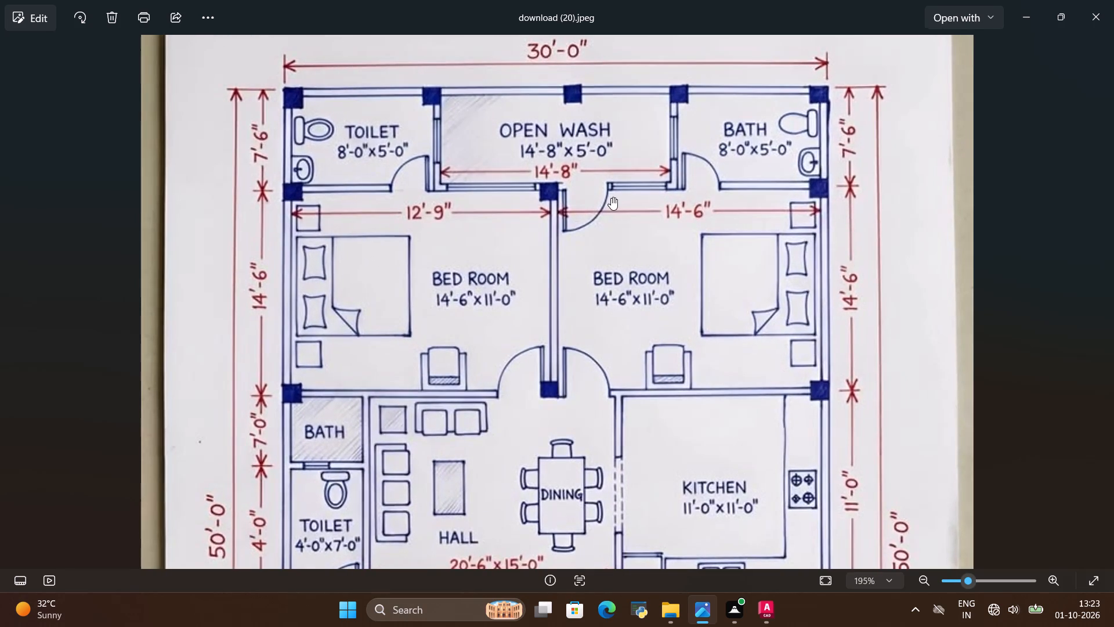
pyautogui.scroll(-1, 611, 197)
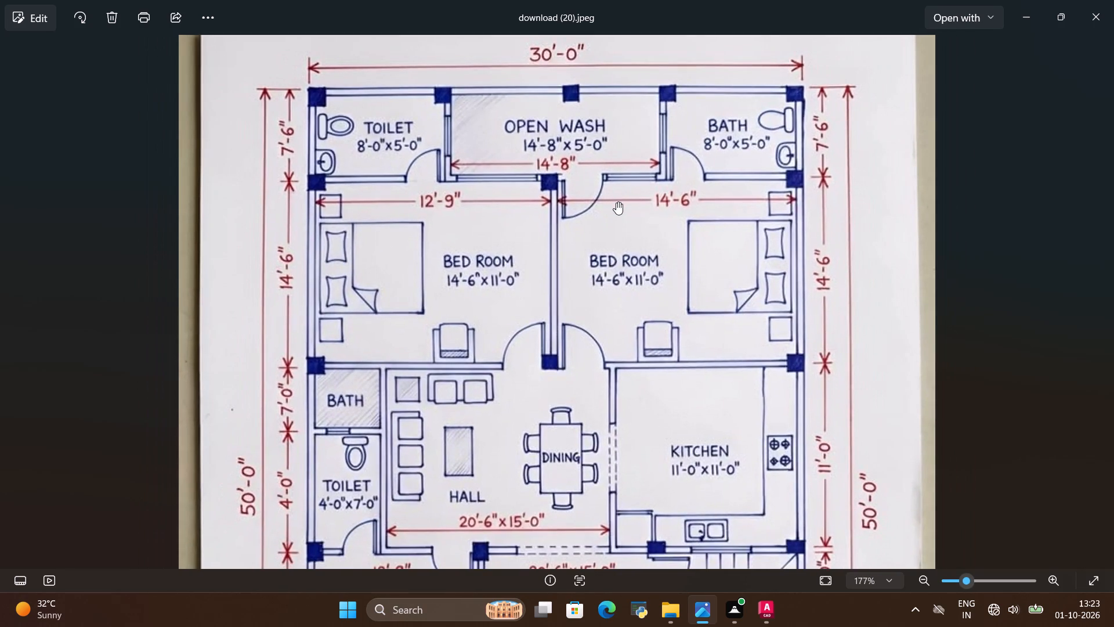
pyautogui.hotkey('alt', 'Tab')
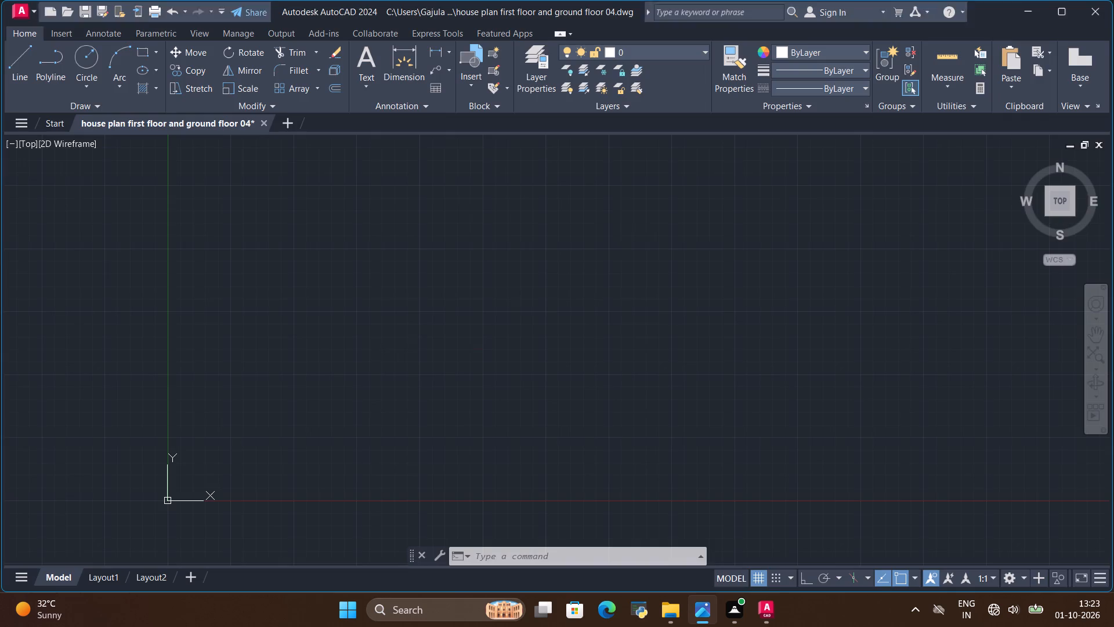
# Turn on Ortho and draw a 30' horizontal line as the bottom edge of the plan.
pyautogui.scroll(-1, 346, 462)
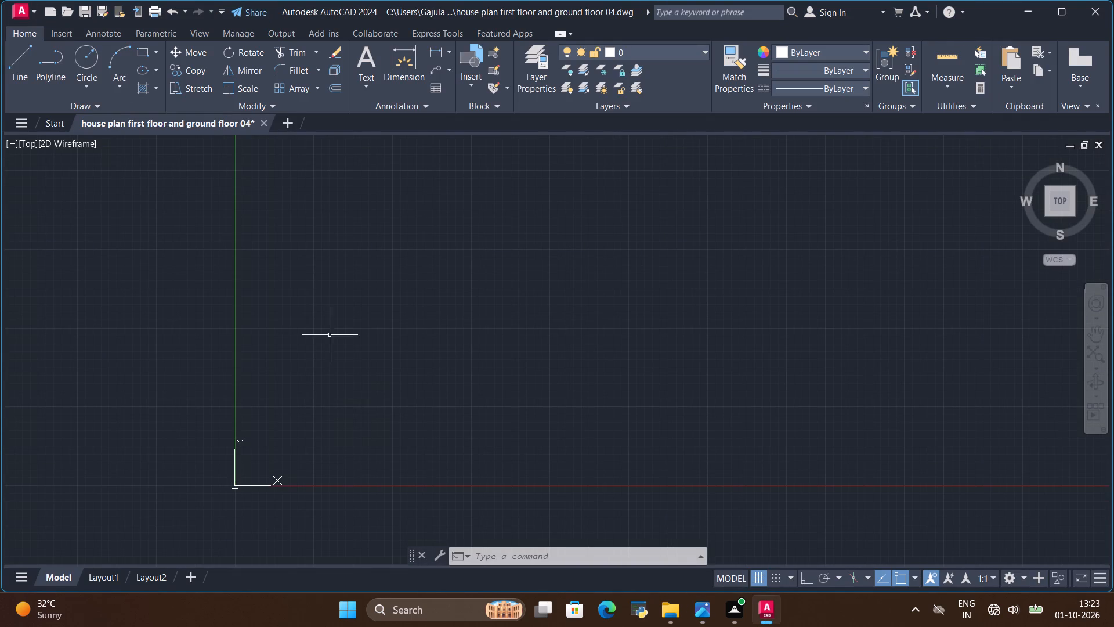
pyautogui.click(13, 56)
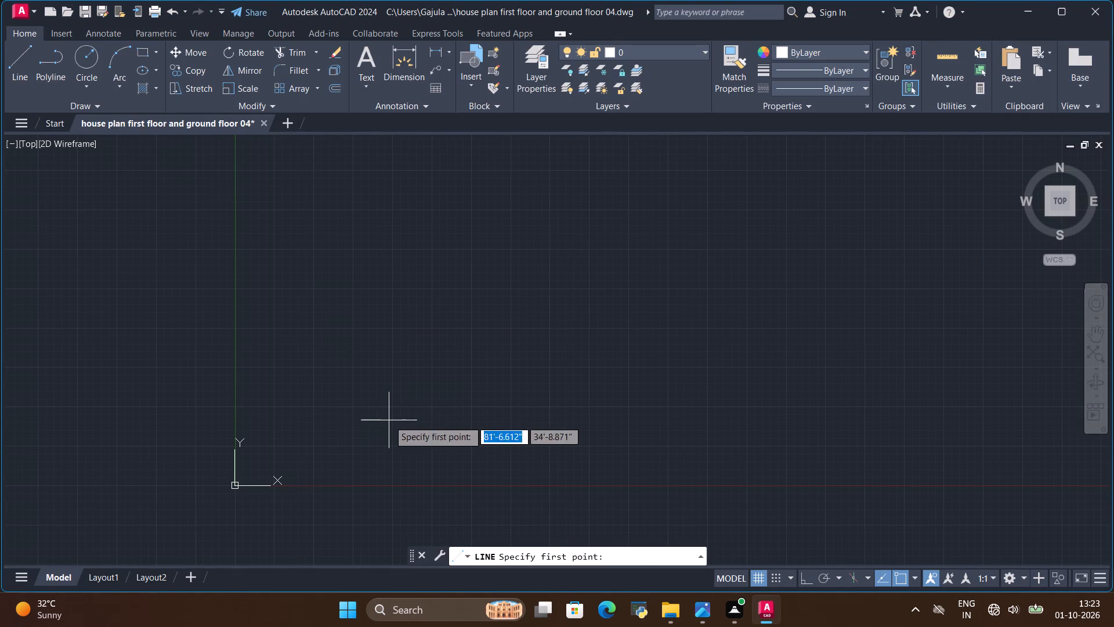
pyautogui.click(389, 420)
pyautogui.click(809, 575)
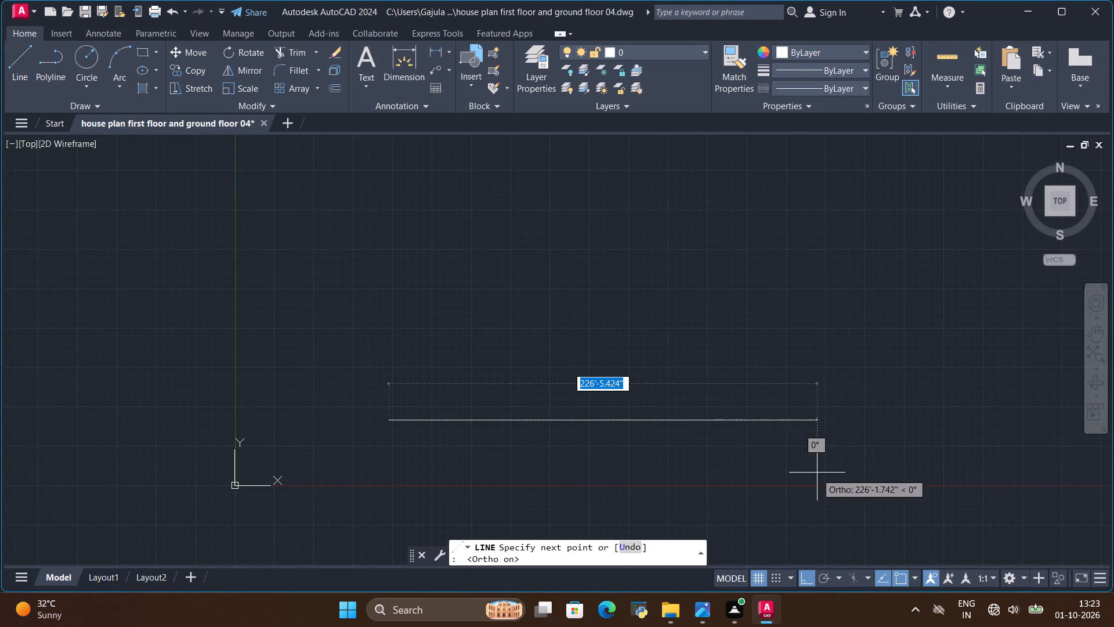
pyautogui.press('BackSpace')
pyautogui.write('30')
pyautogui.press("'")
pyautogui.press('Return')
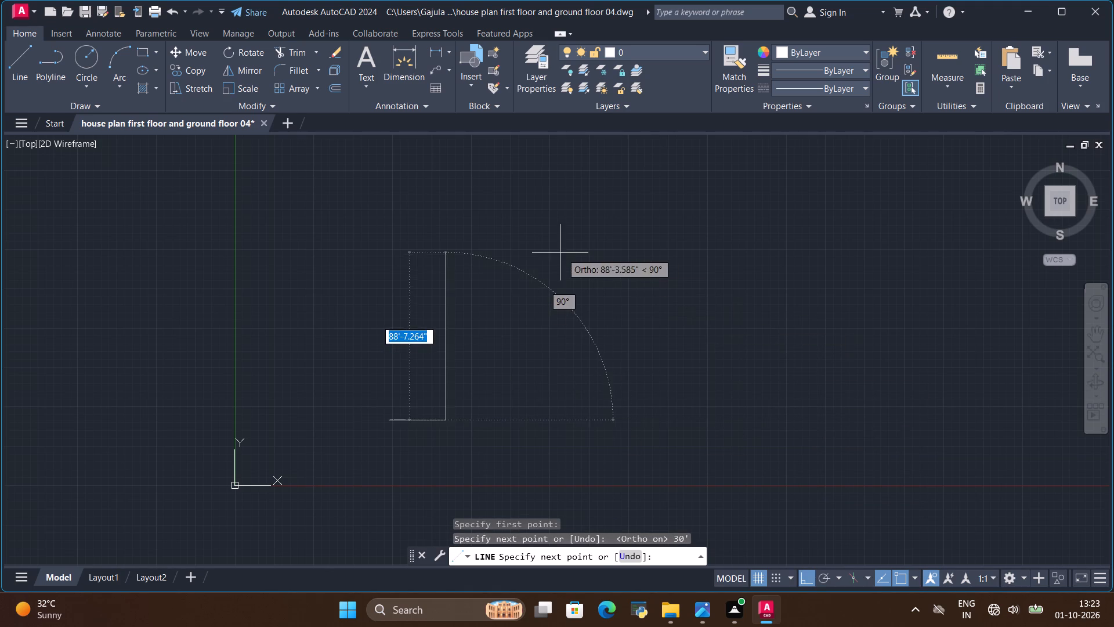
# Continue the line 50' straight up from the right end of the bottom edge, checking the reference image.
pyautogui.scroll(2, 368, 394)
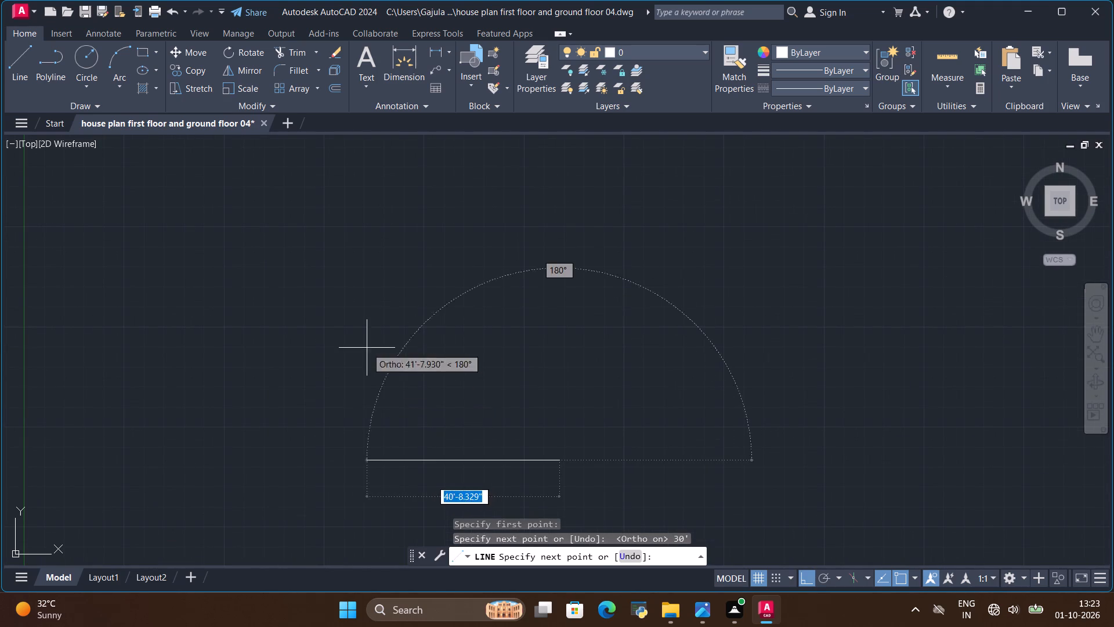
pyautogui.scroll(-1, 450, 319)
pyautogui.hotkey('alt', 'Tab')
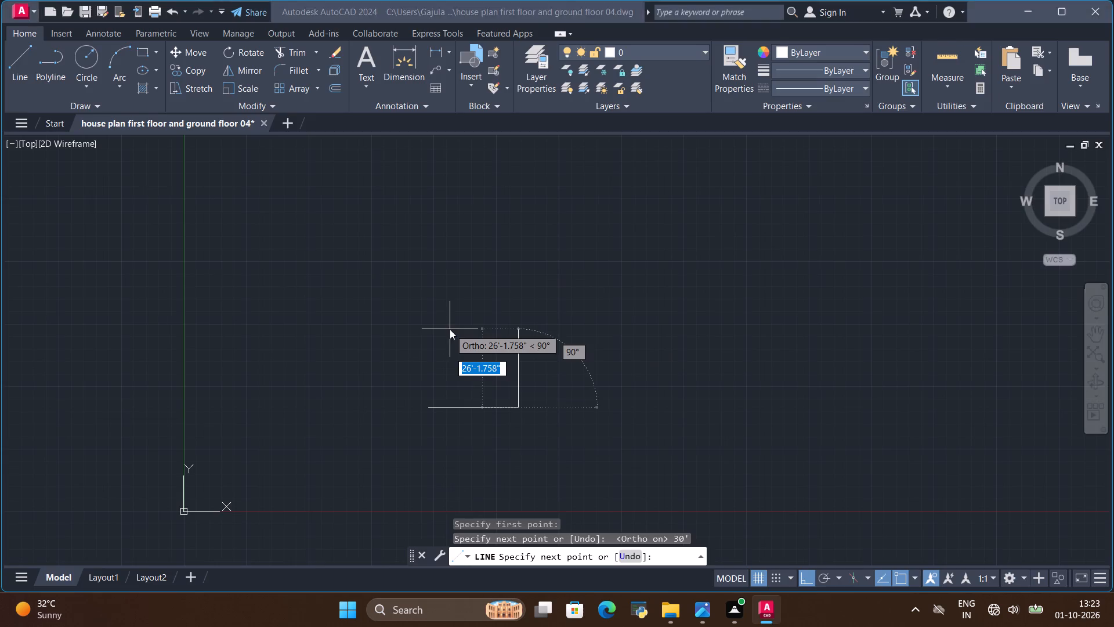
pyautogui.hotkey('alt', 'Tab')
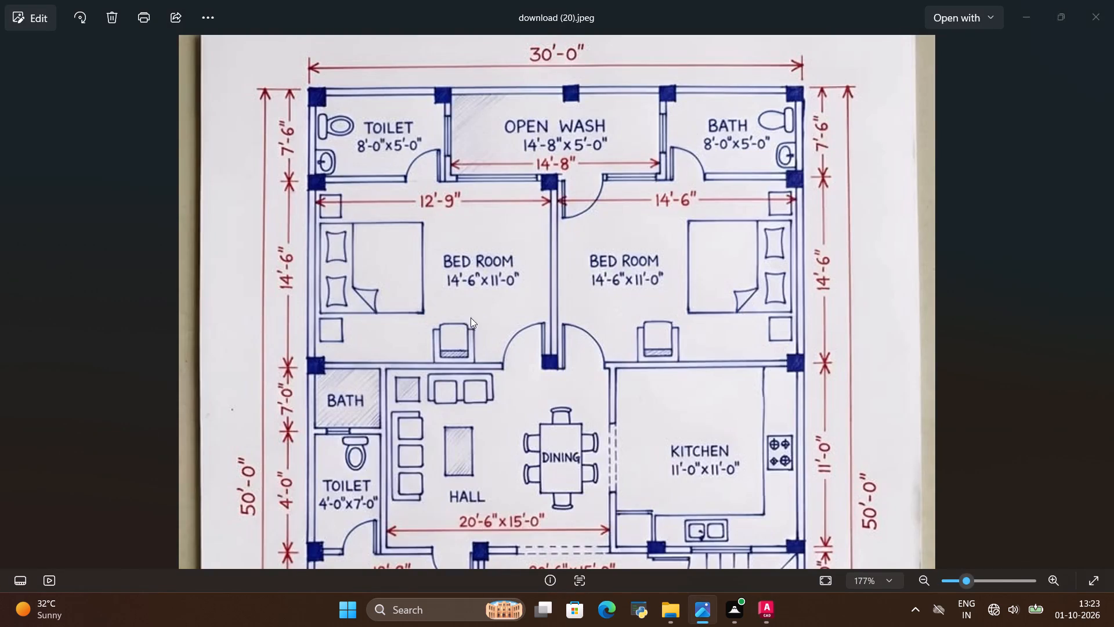
pyautogui.press('BackSpace')
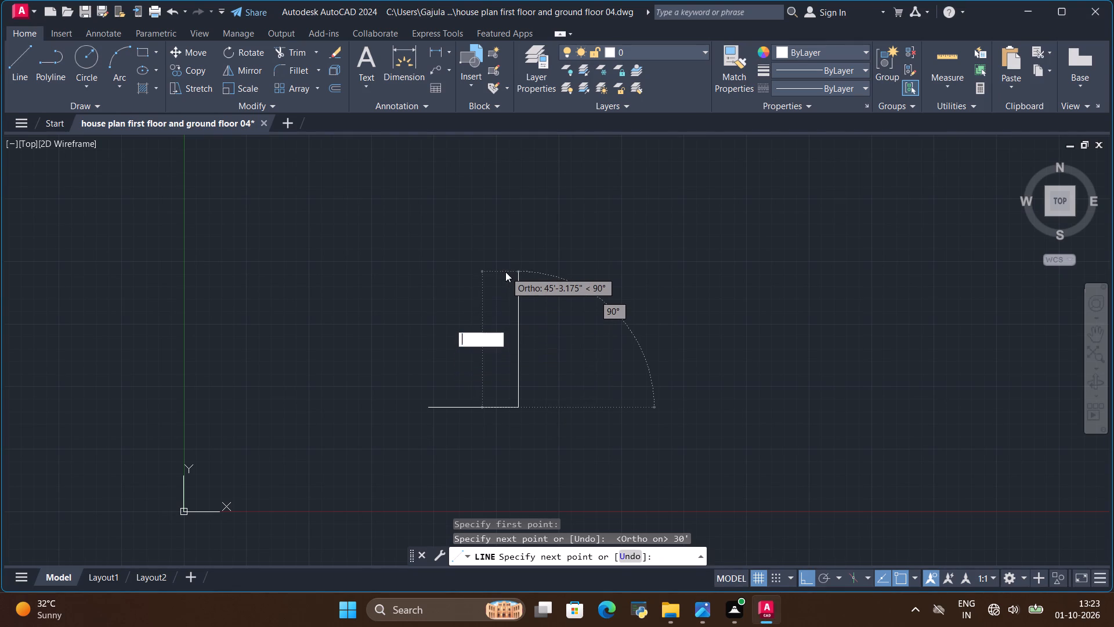
pyautogui.press('BackSpace')
pyautogui.write('50')
pyautogui.press("'")
pyautogui.press('Return')
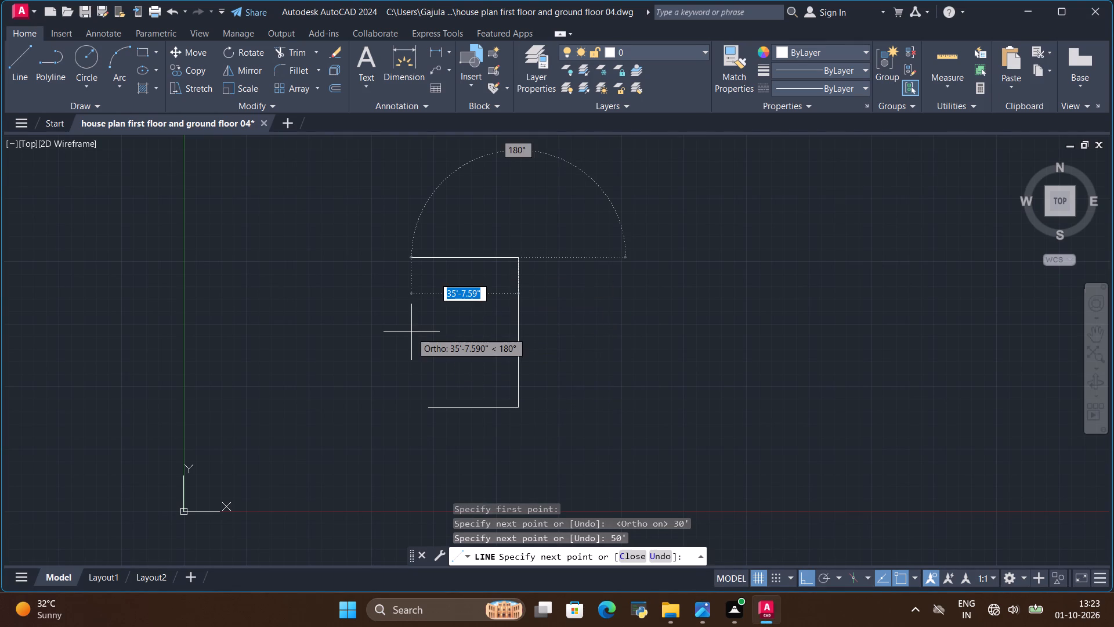
# Draw a rectangle from the bottom edge's left end to the vertical line's upper end, forming the plan outline.
pyautogui.click(138, 50)
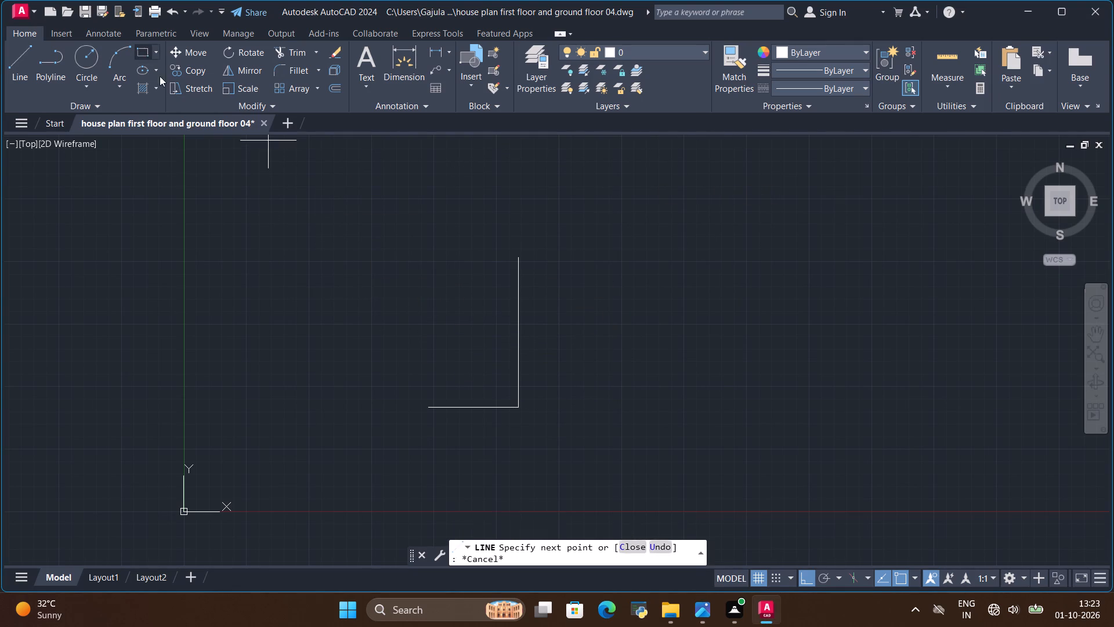
pyautogui.click(432, 410)
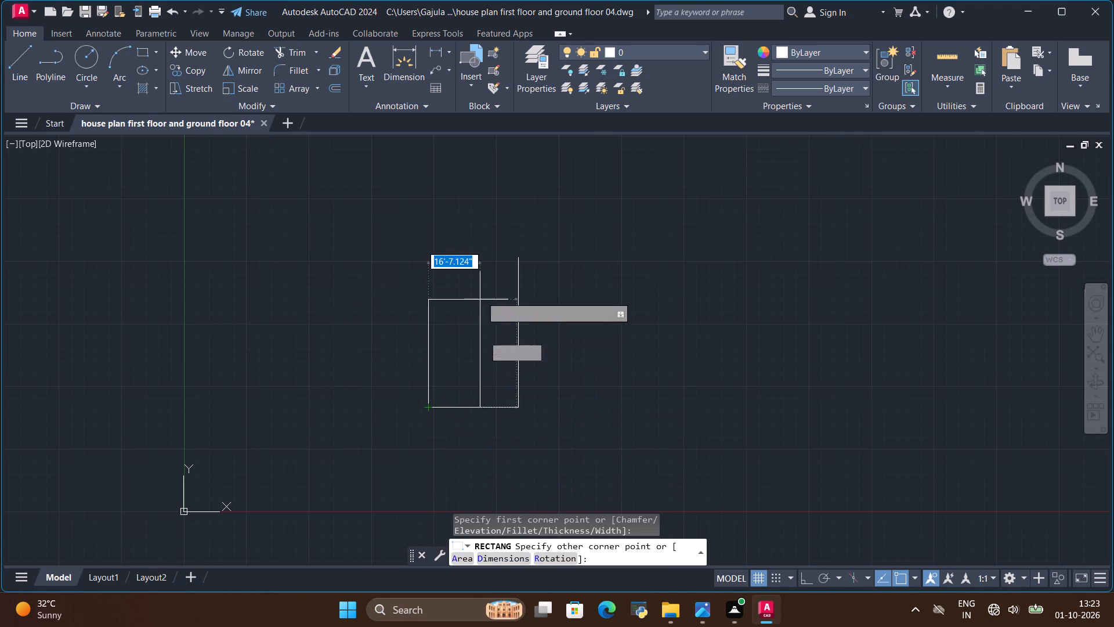
pyautogui.click(512, 258)
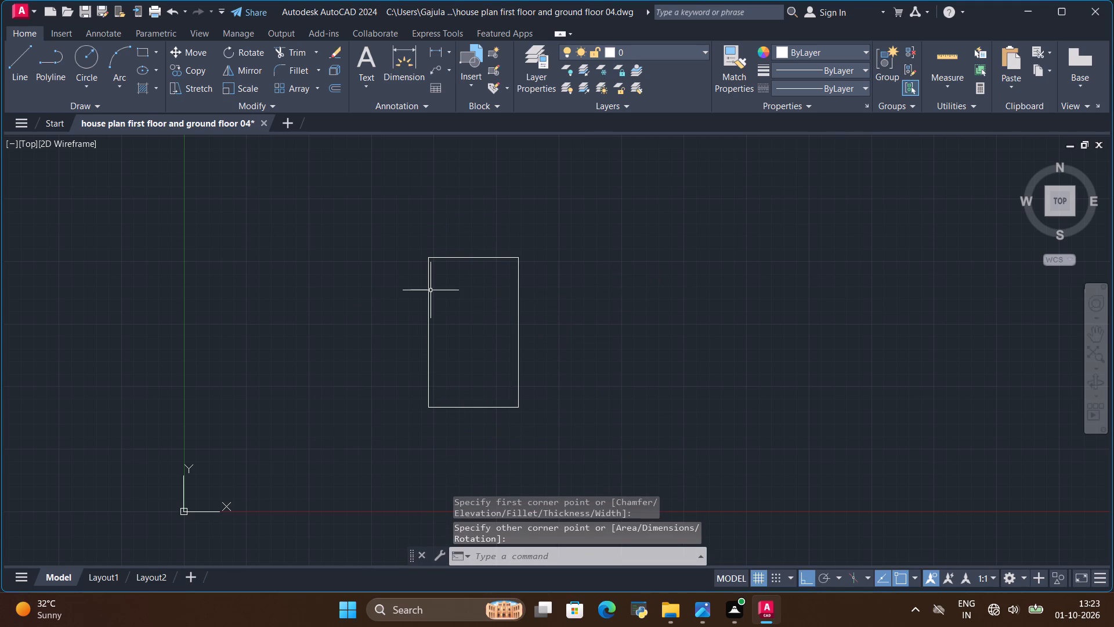
# Examine the dimensions of the toilet, open wash, bath and bedrooms in the reference image, and return to the drawing.
pyautogui.hotkey('alt', 'Tab')
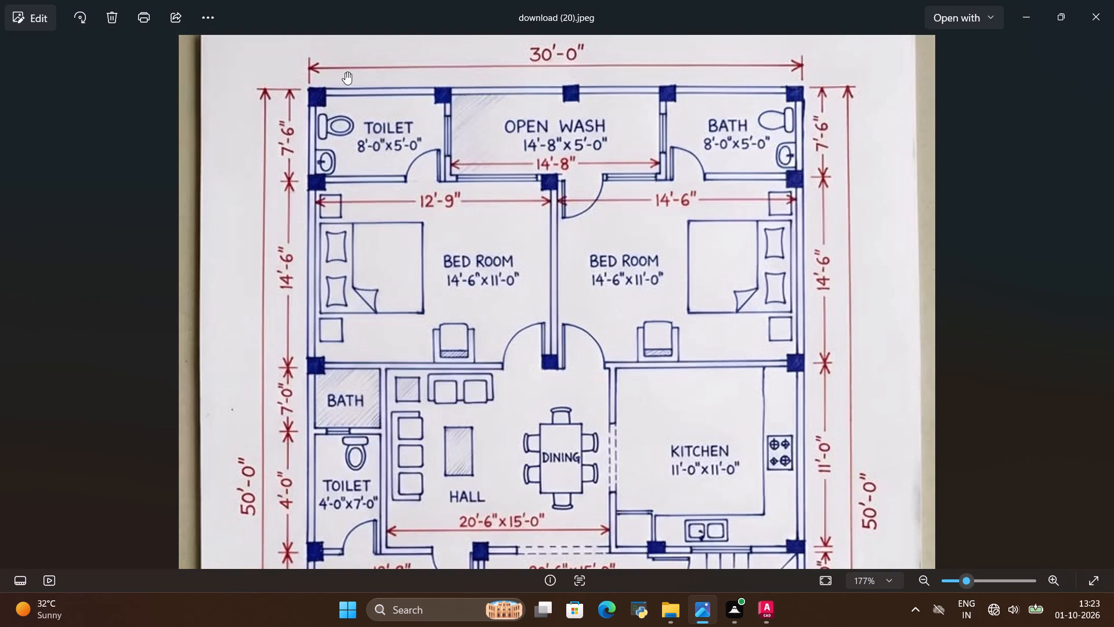
pyautogui.scroll(-7, 466, 120)
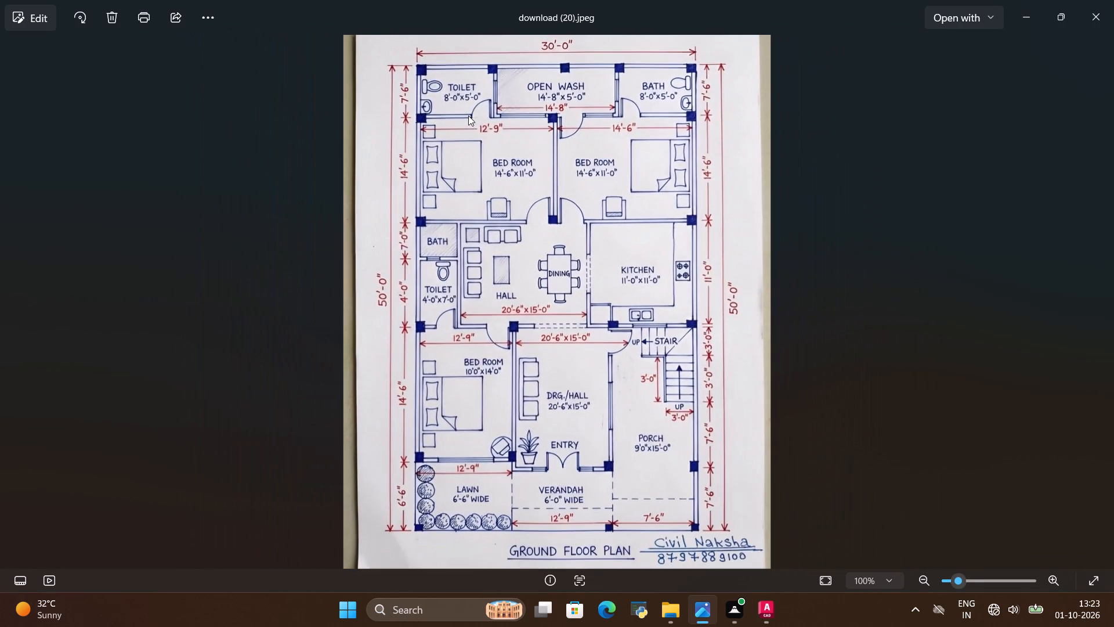
pyautogui.scroll(3, 468, 116)
pyautogui.scroll(-2, 468, 116)
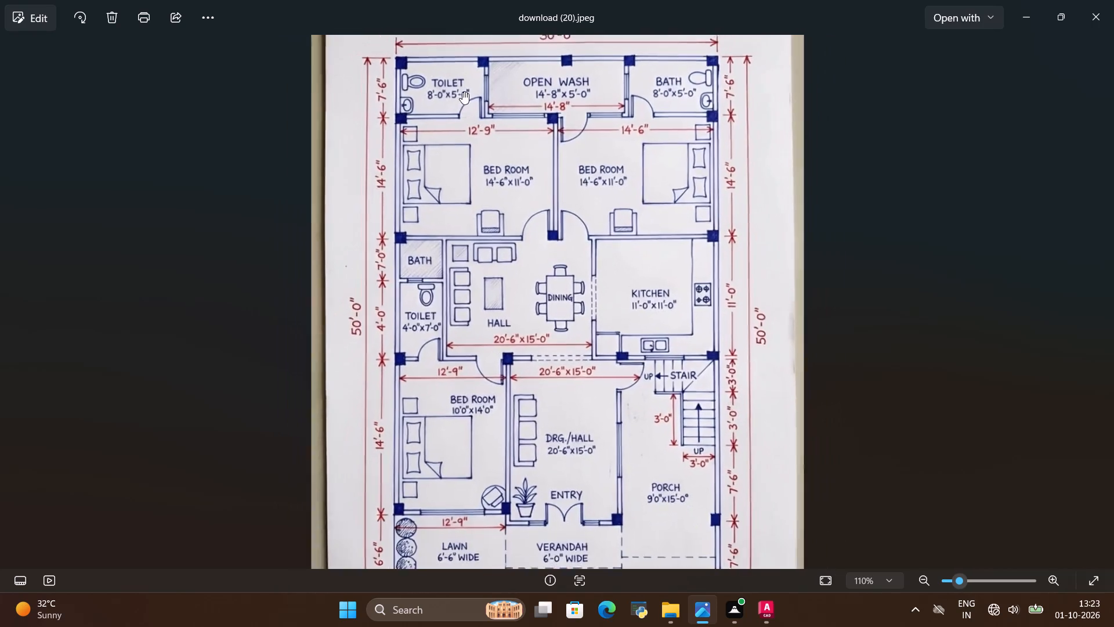
pyautogui.scroll(10, 458, 55)
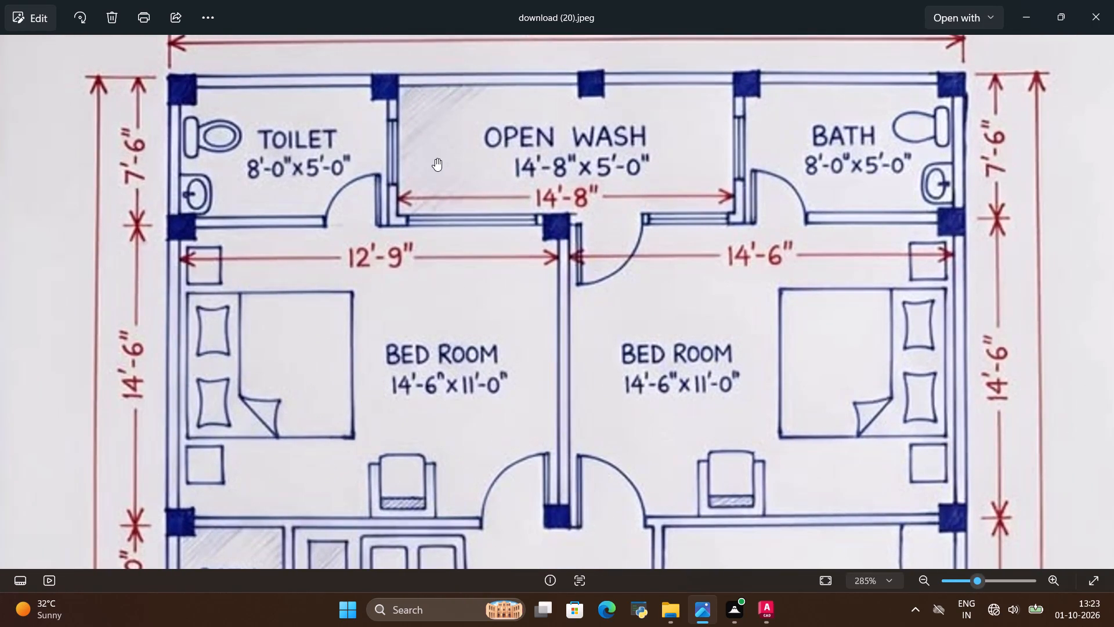
pyautogui.scroll(-1, 377, 161)
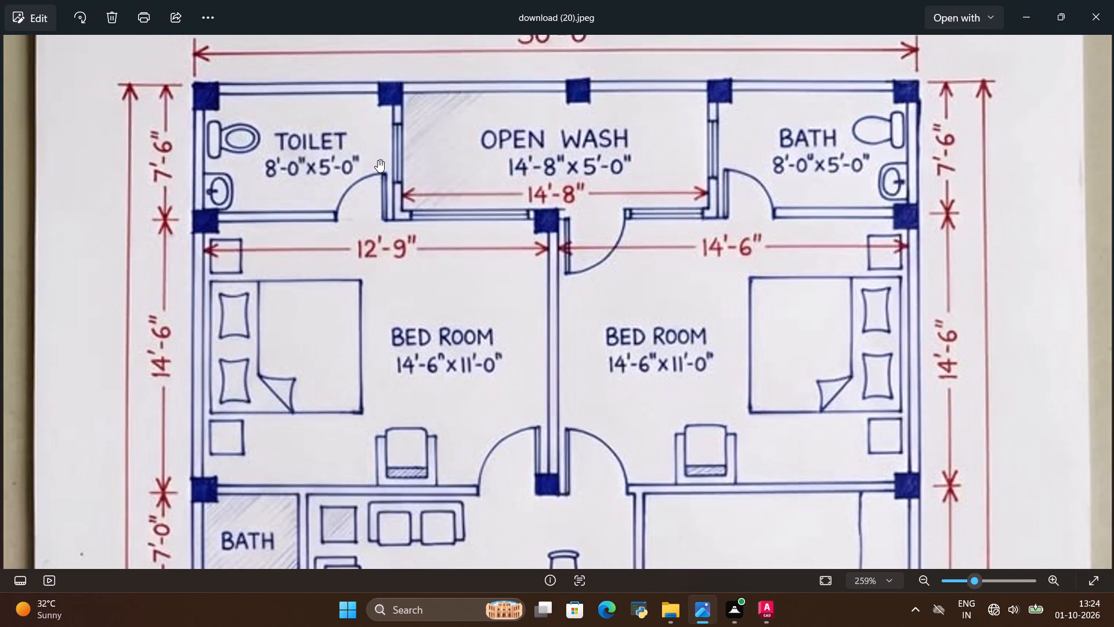
pyautogui.hotkey('alt', 'Tab')
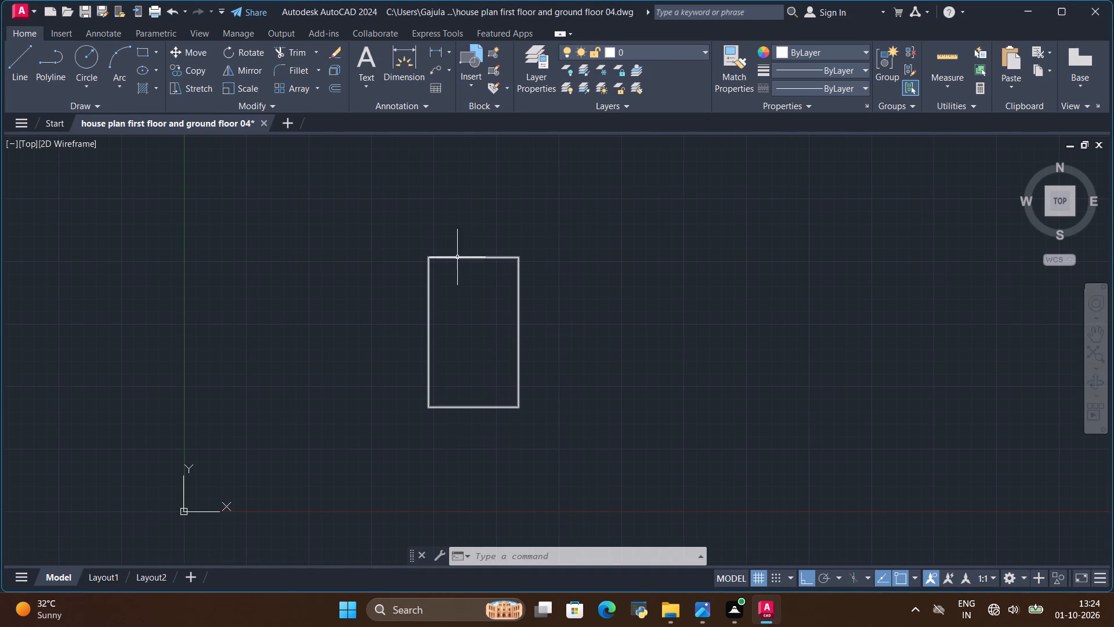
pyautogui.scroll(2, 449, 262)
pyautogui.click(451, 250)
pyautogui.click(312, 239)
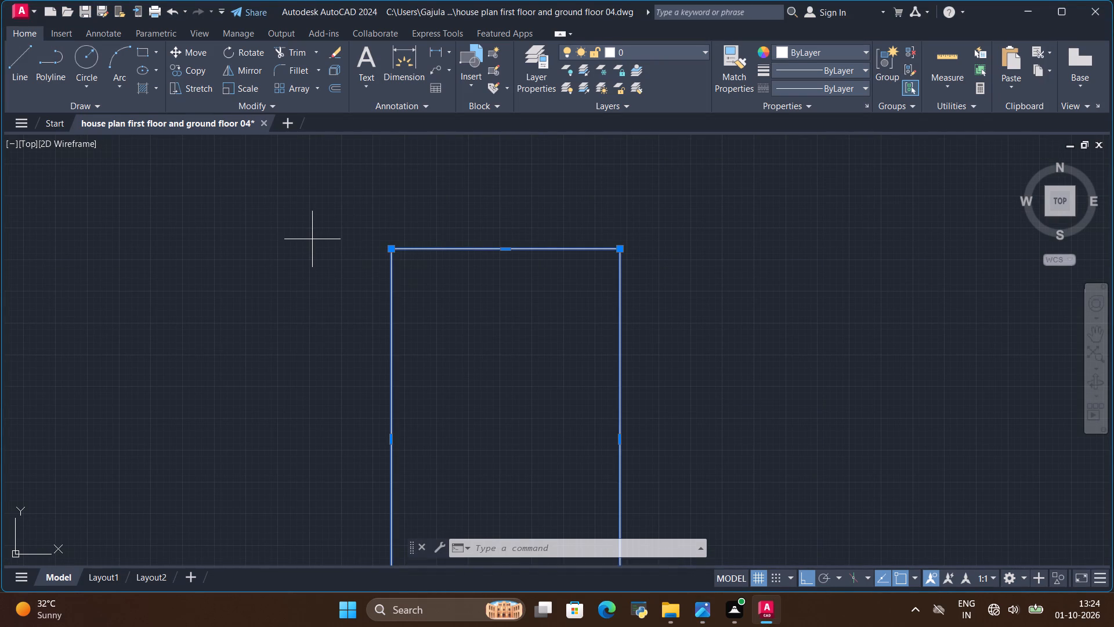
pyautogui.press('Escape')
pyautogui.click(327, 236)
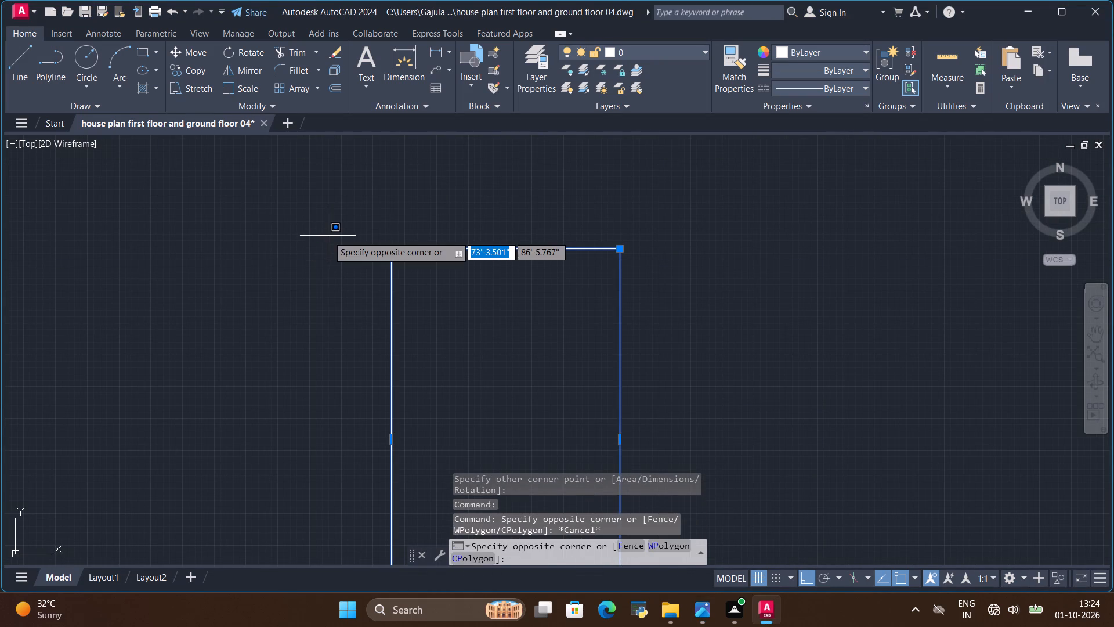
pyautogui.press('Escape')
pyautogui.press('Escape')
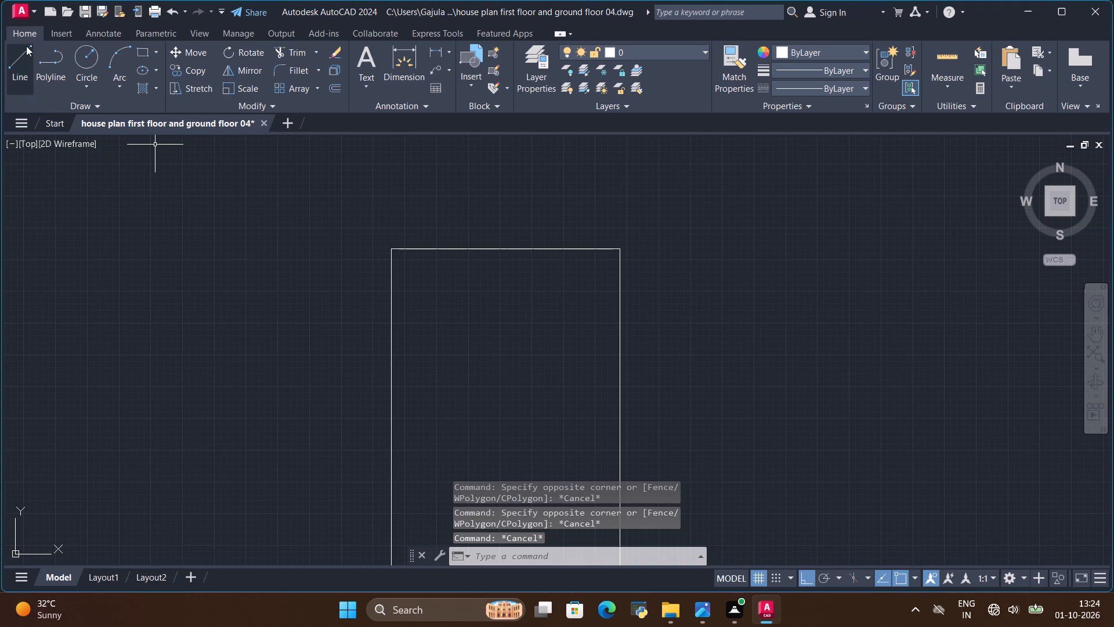
# Draw a separate line along the rectangle's top edge from its left corner to its right corner.
pyautogui.click(24, 60)
pyautogui.click(397, 251)
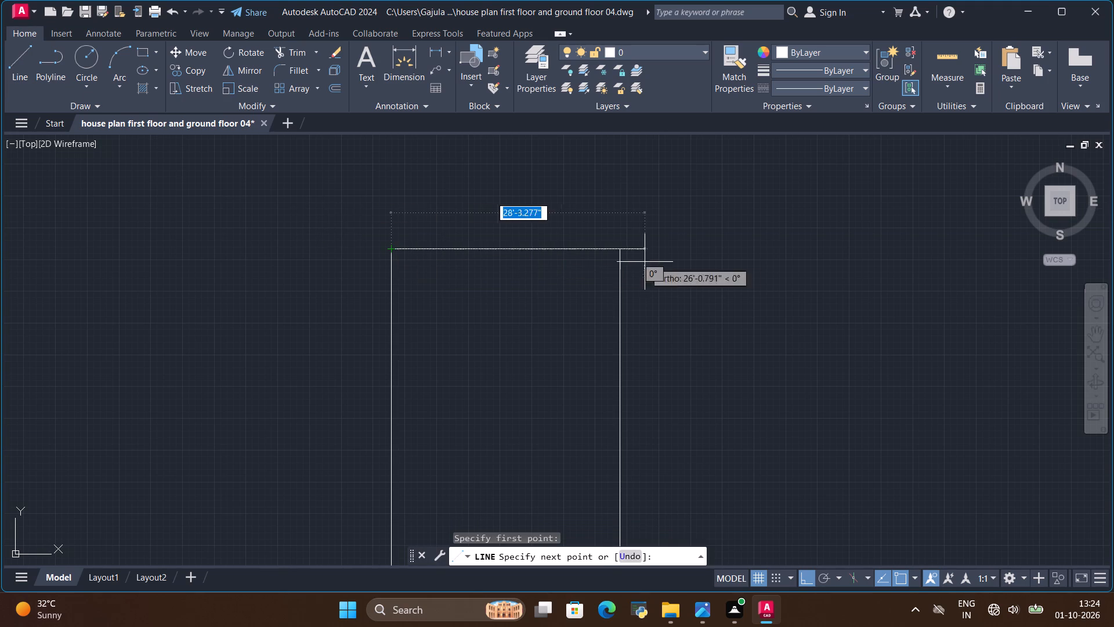
pyautogui.click(620, 254)
pyautogui.press('Escape')
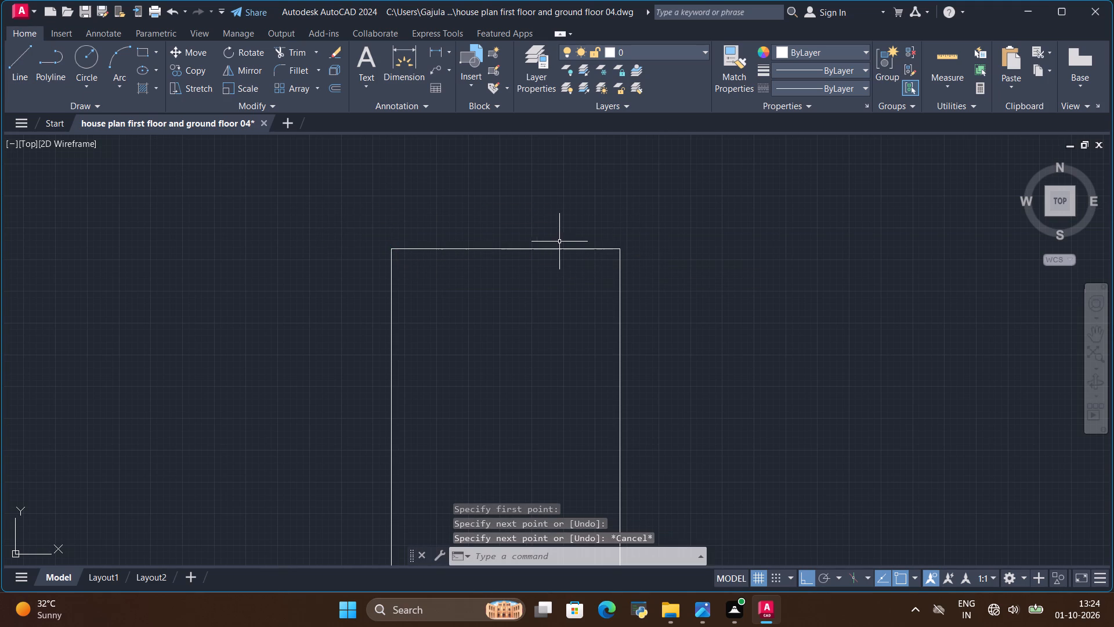
# Copy the separate line on the outline's top edge 7'6" straight down from its midpoint.
pyautogui.click(556, 249)
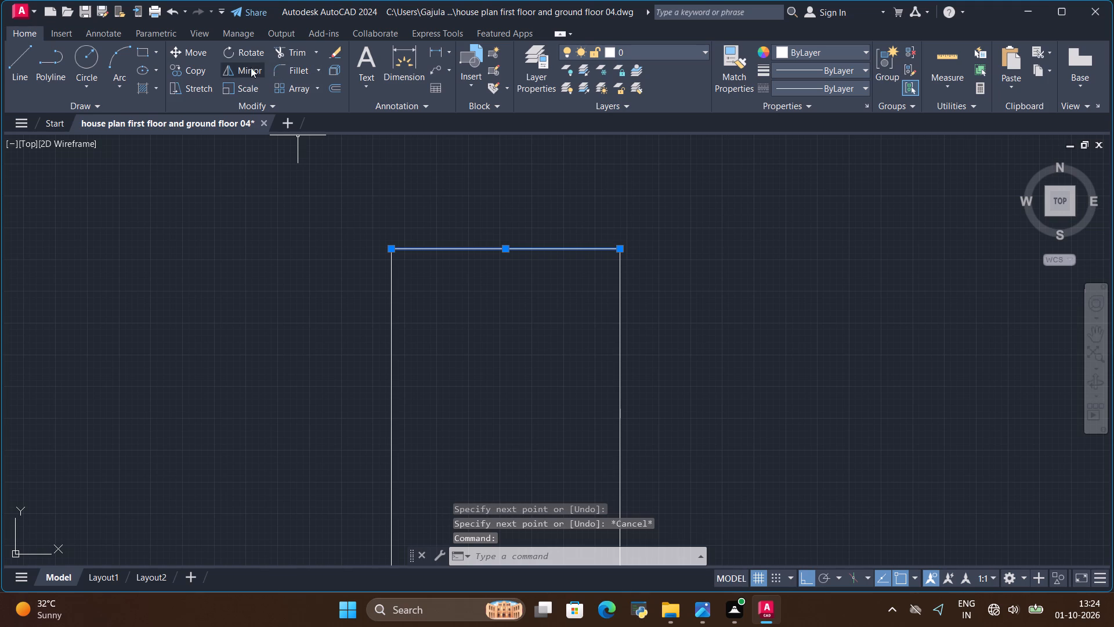
pyautogui.click(189, 69)
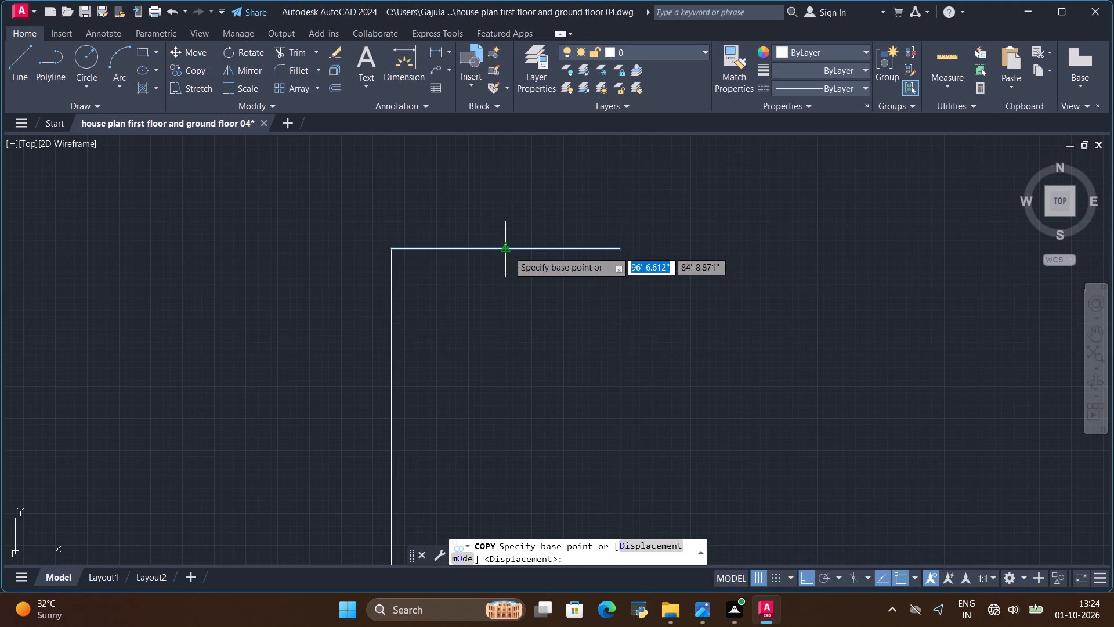
pyautogui.click(508, 251)
pyautogui.press('BackSpace')
pyautogui.press('BackSpace')
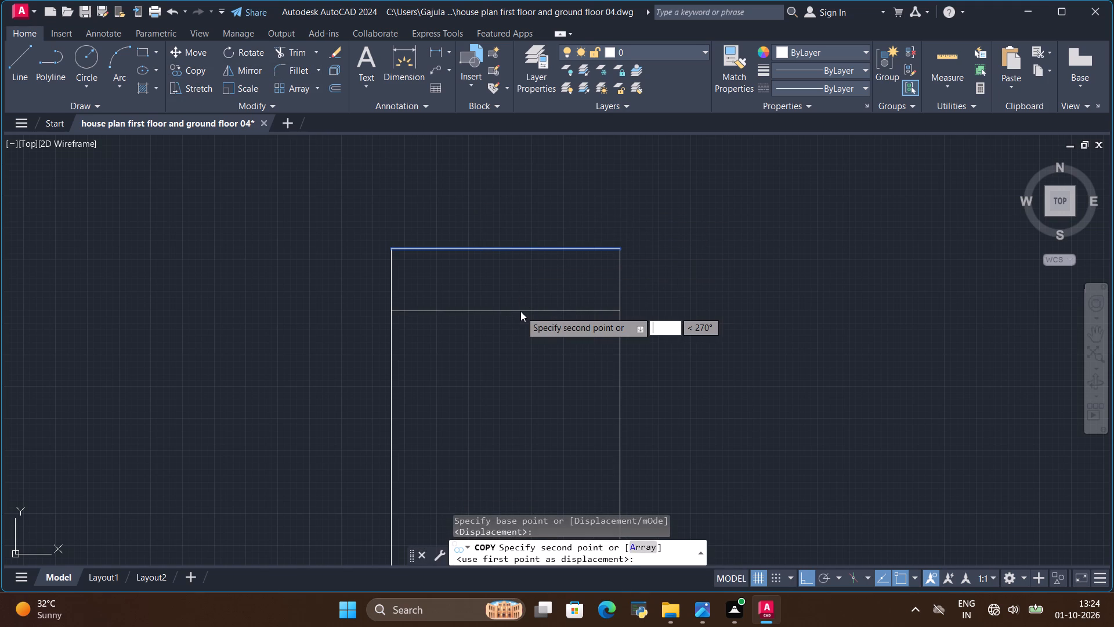
pyautogui.press('7')
pyautogui.write("'6")
pyautogui.hotkey('shift', '"')
pyautogui.press('Return')
pyautogui.press('Escape')
# Check the bedroom depth in the reference image and copy the new horizontal line 14'6" straight down.
pyautogui.hotkey('alt', 'Tab')
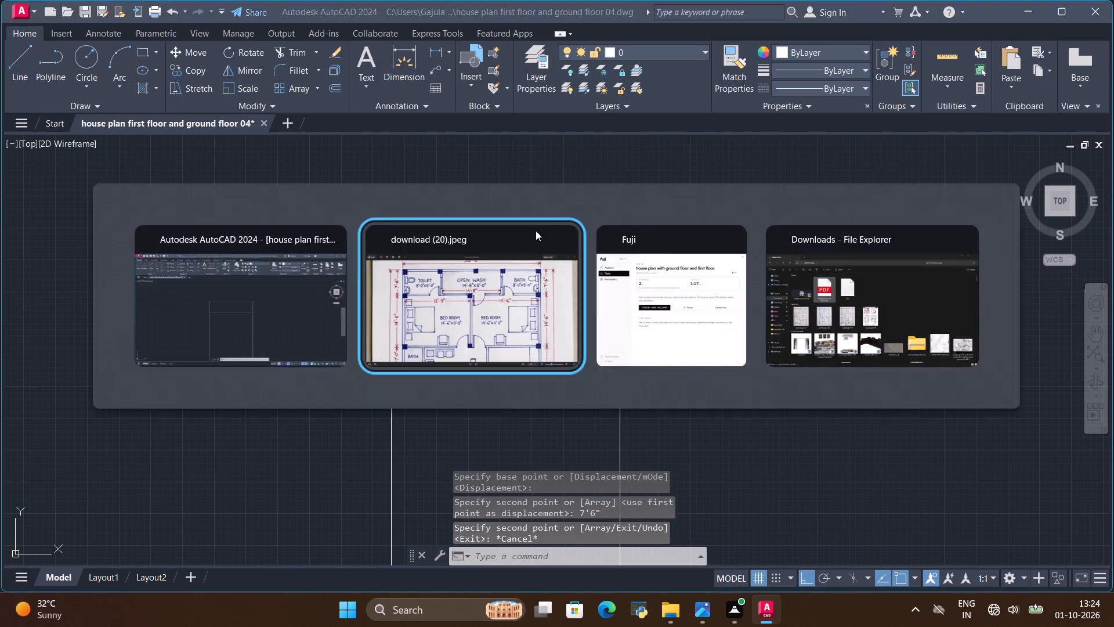
pyautogui.scroll(-2, 543, 303)
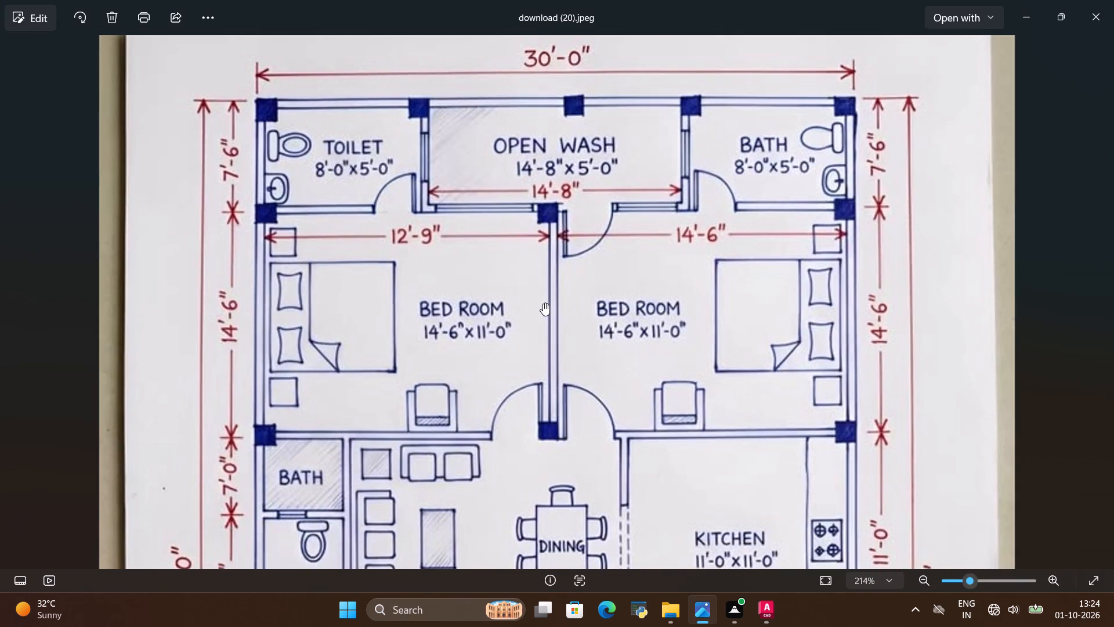
pyautogui.hotkey('alt', 'Tab')
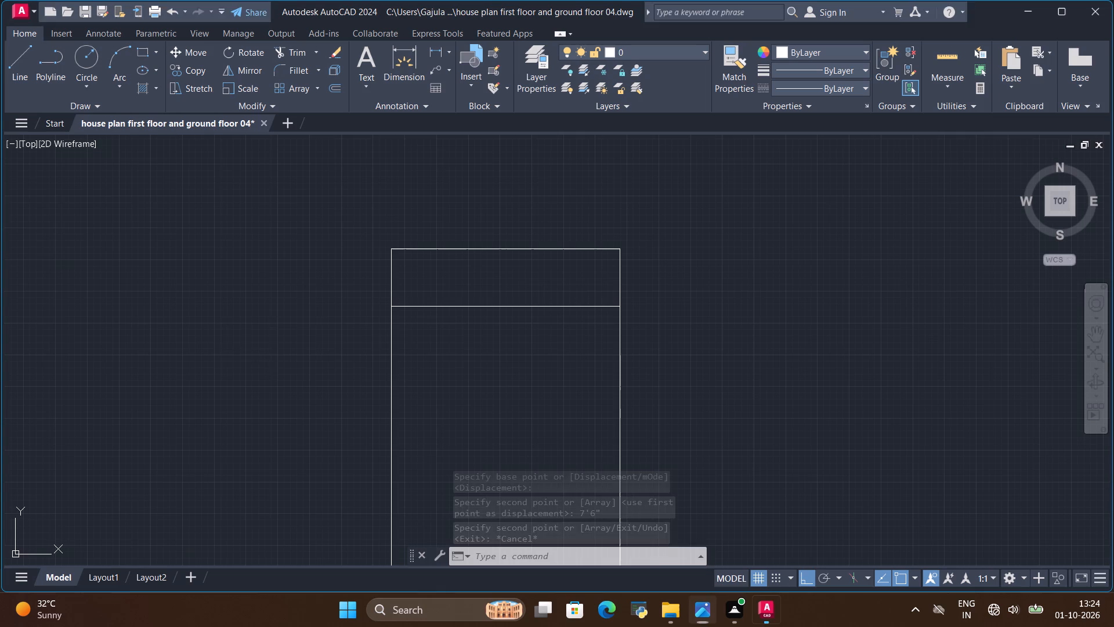
pyautogui.click(500, 307)
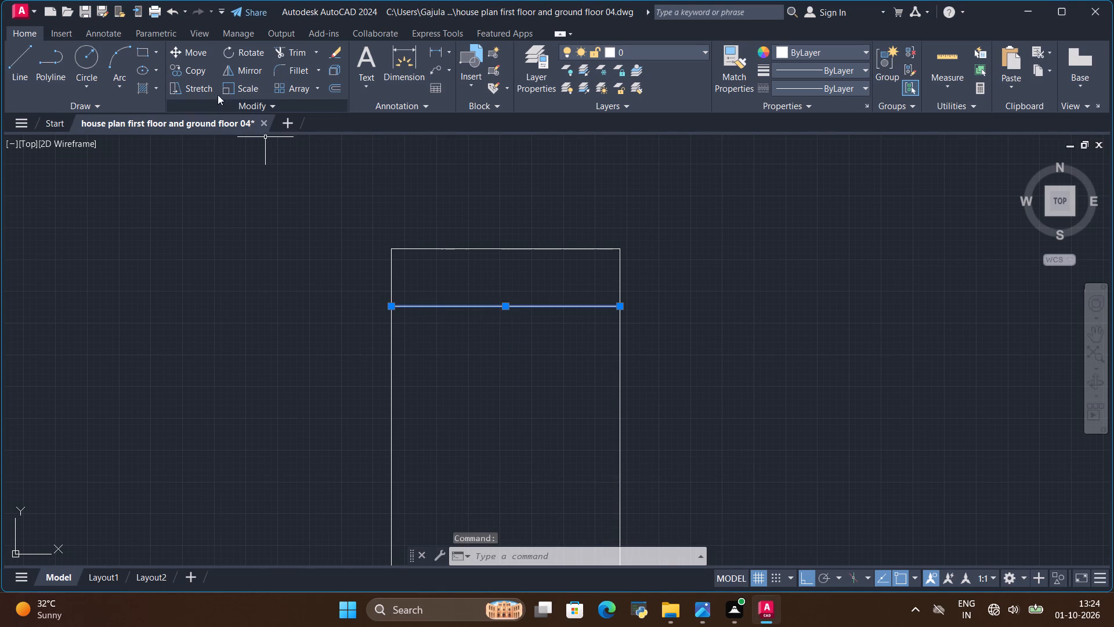
pyautogui.click(196, 73)
pyautogui.click(507, 307)
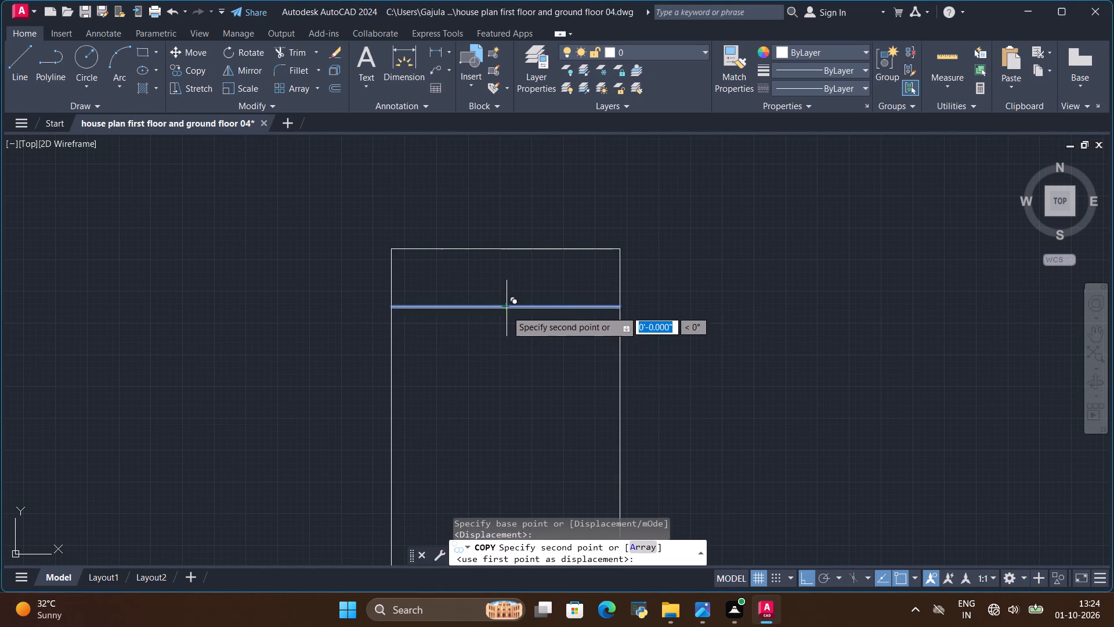
pyautogui.press('BackSpace')
pyautogui.press('BackSpace')
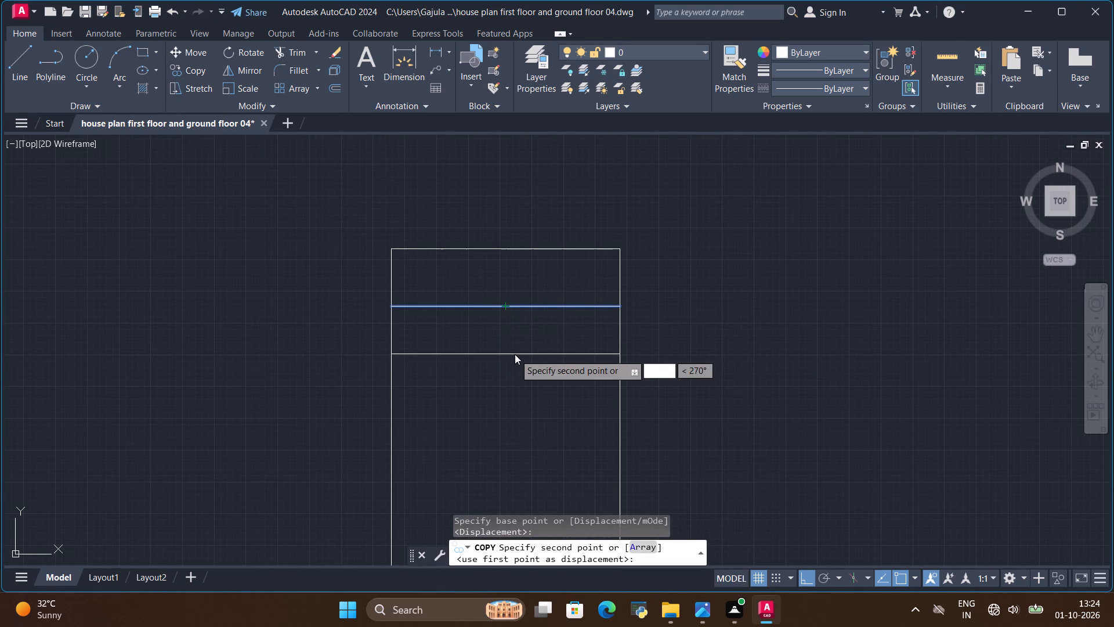
pyautogui.write("14'6")
pyautogui.hotkey('shift', '"')
pyautogui.press('Return')
pyautogui.press('Escape')
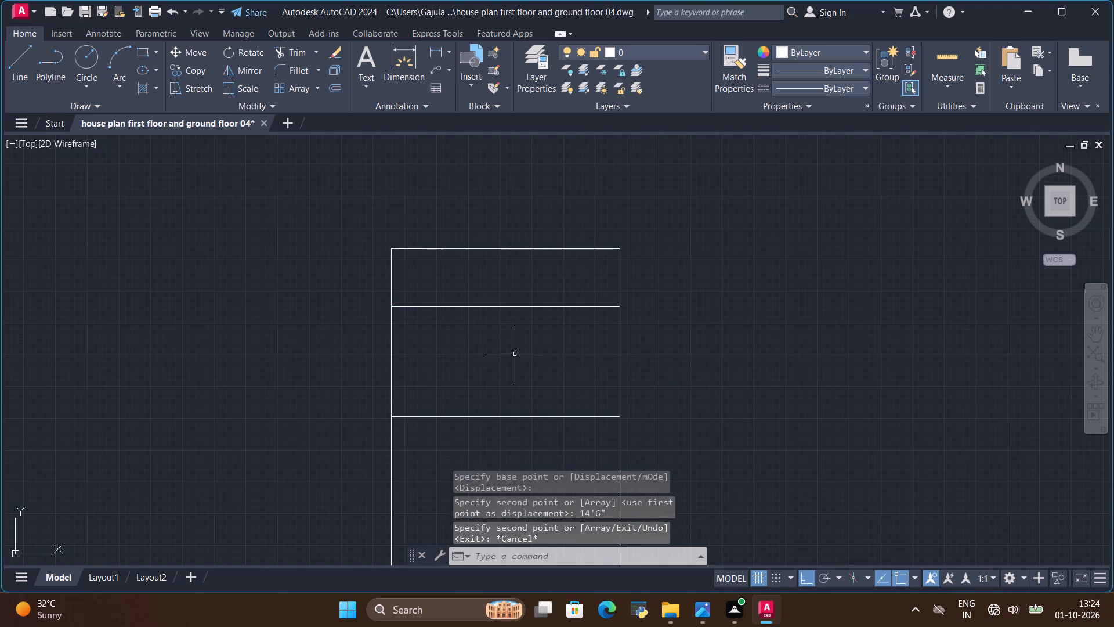
# Examine the dimensions of the bath, toilet, hall and kitchen below the rear bedrooms in the reference image, and return to the drawing.
pyautogui.hotkey('alt', 'Tab')
pyautogui.scroll(-4, 560, 296)
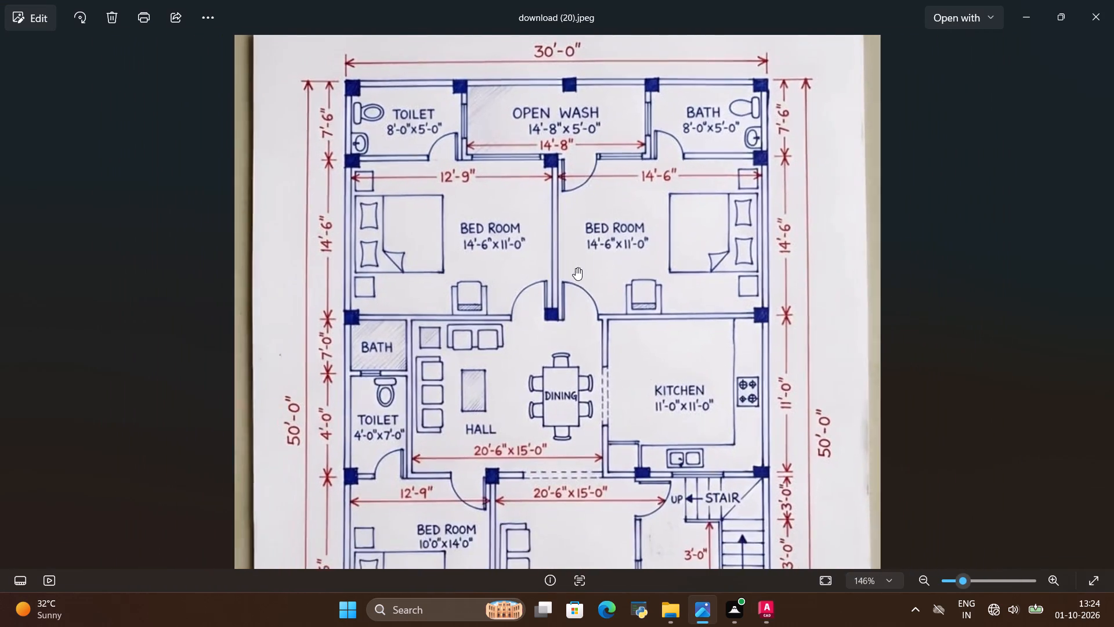
pyautogui.scroll(-2, 607, 312)
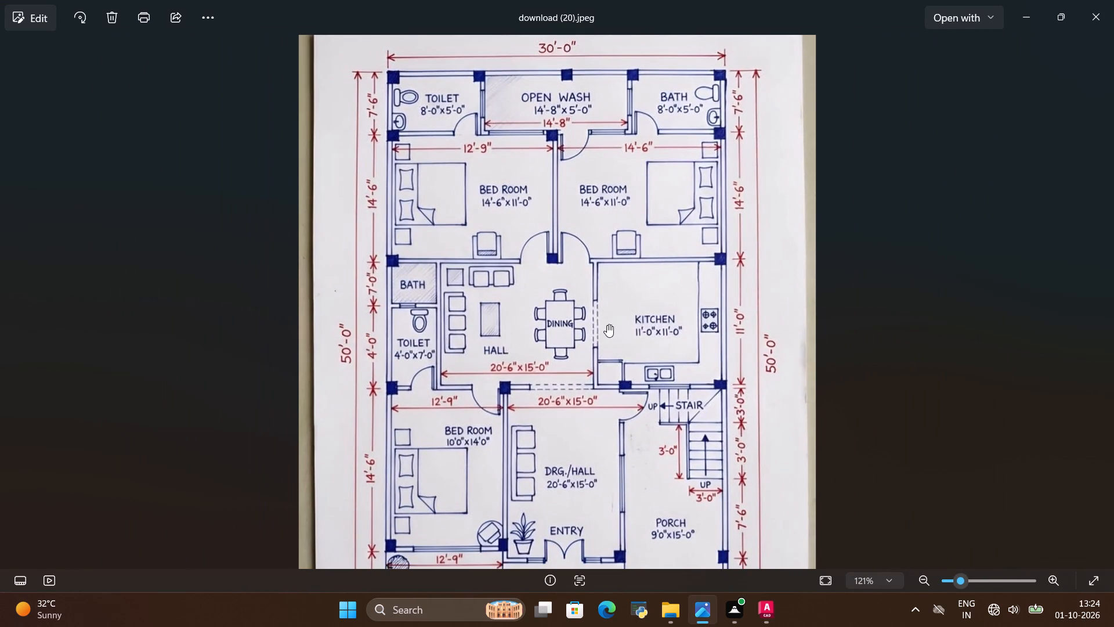
pyautogui.scroll(2, 362, 287)
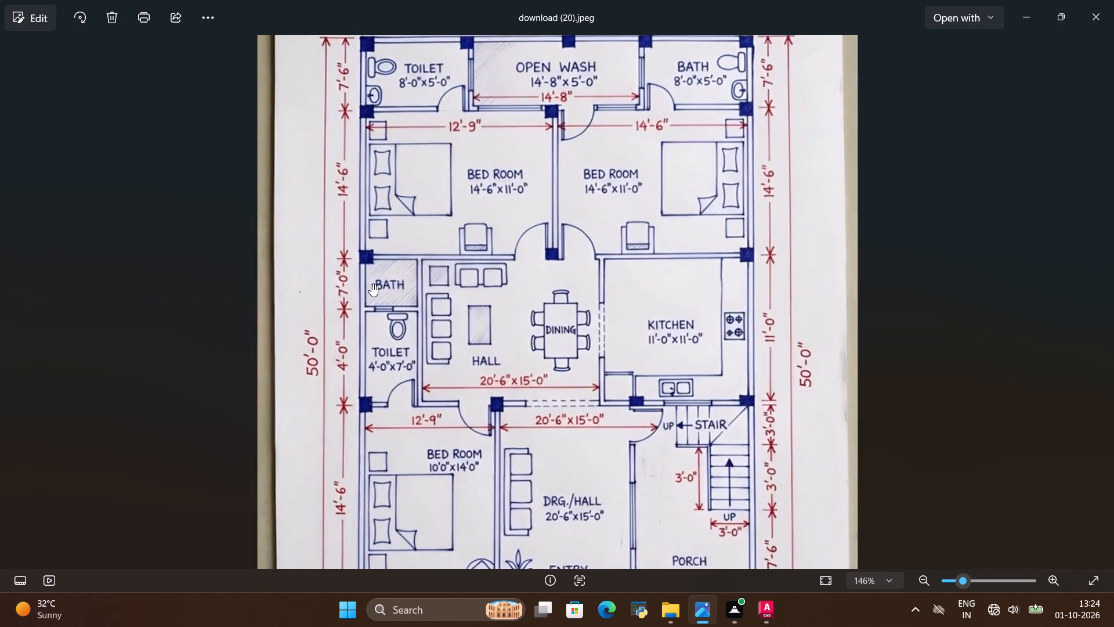
pyautogui.scroll(3, 371, 284)
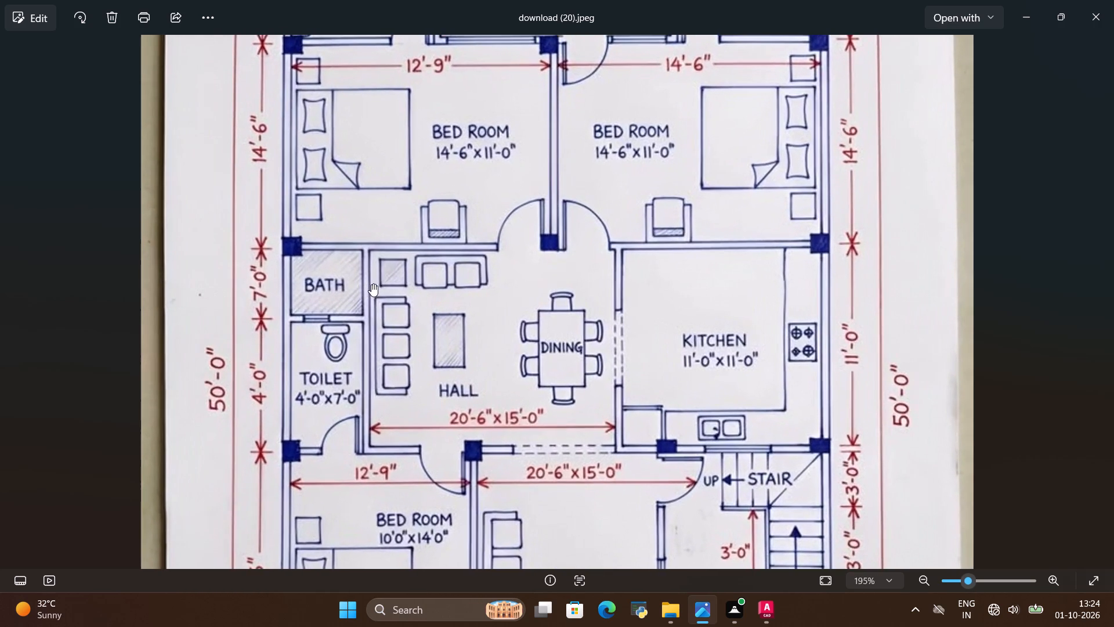
pyautogui.scroll(2, 276, 271)
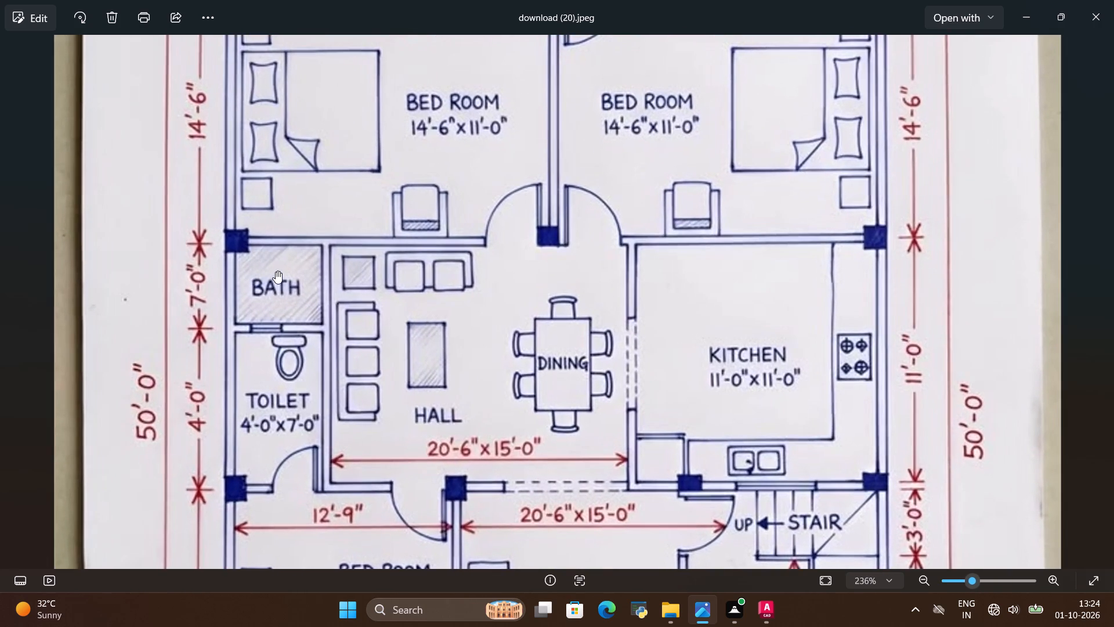
pyautogui.scroll(-1, 276, 271)
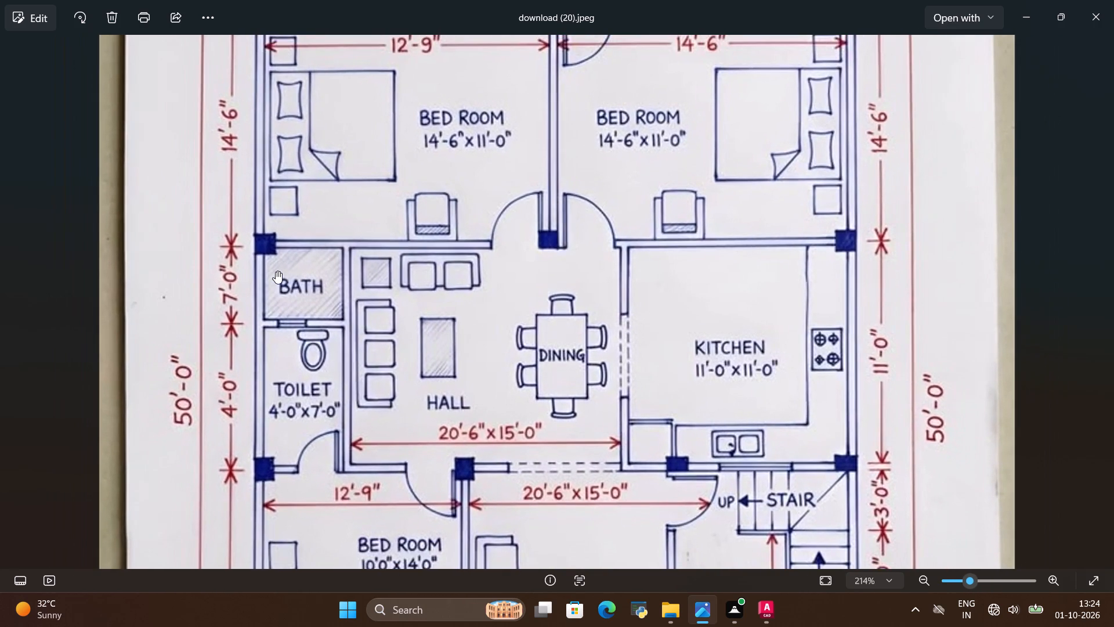
pyautogui.hotkey('alt', 'Tab')
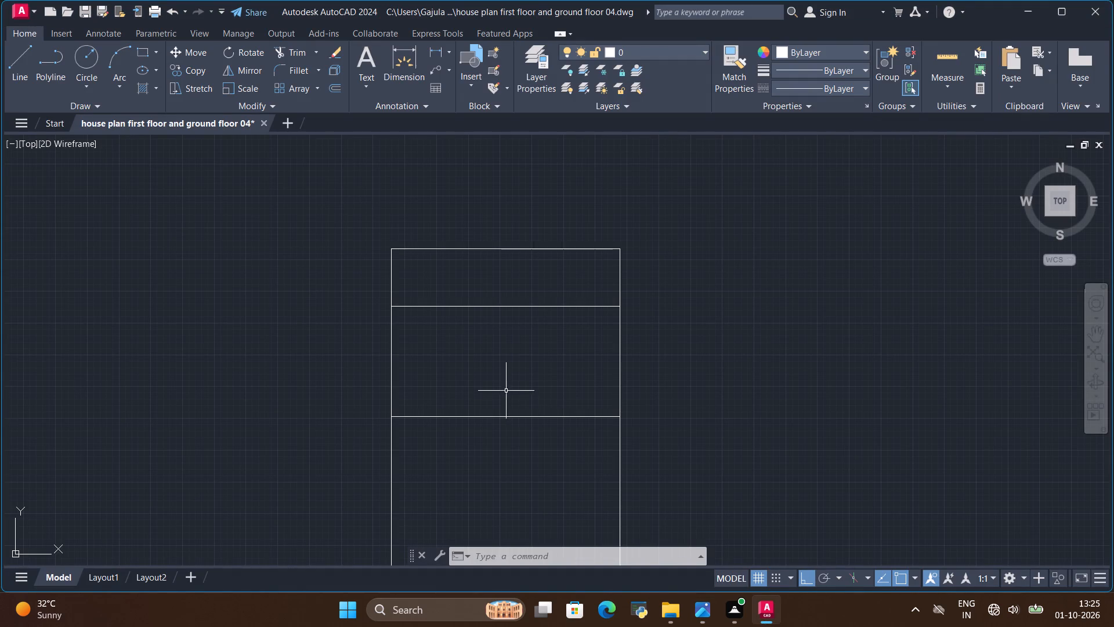
# Copy the horizontal line at the rear bedrooms' lower side 7' straight down from its midpoint.
pyautogui.click(503, 416)
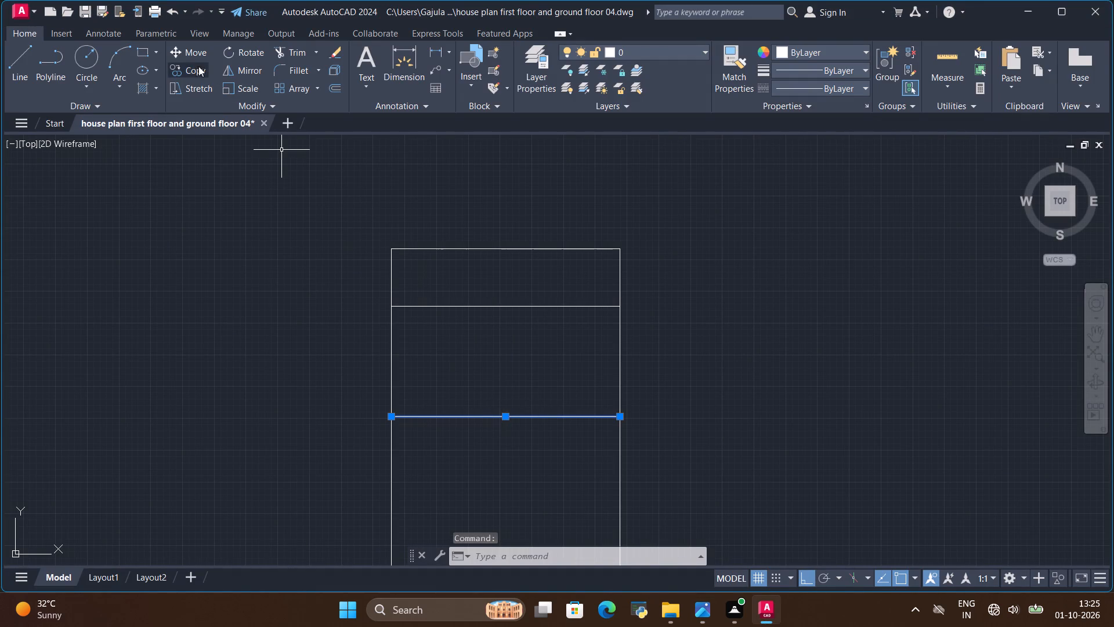
pyautogui.click(186, 72)
pyautogui.click(511, 416)
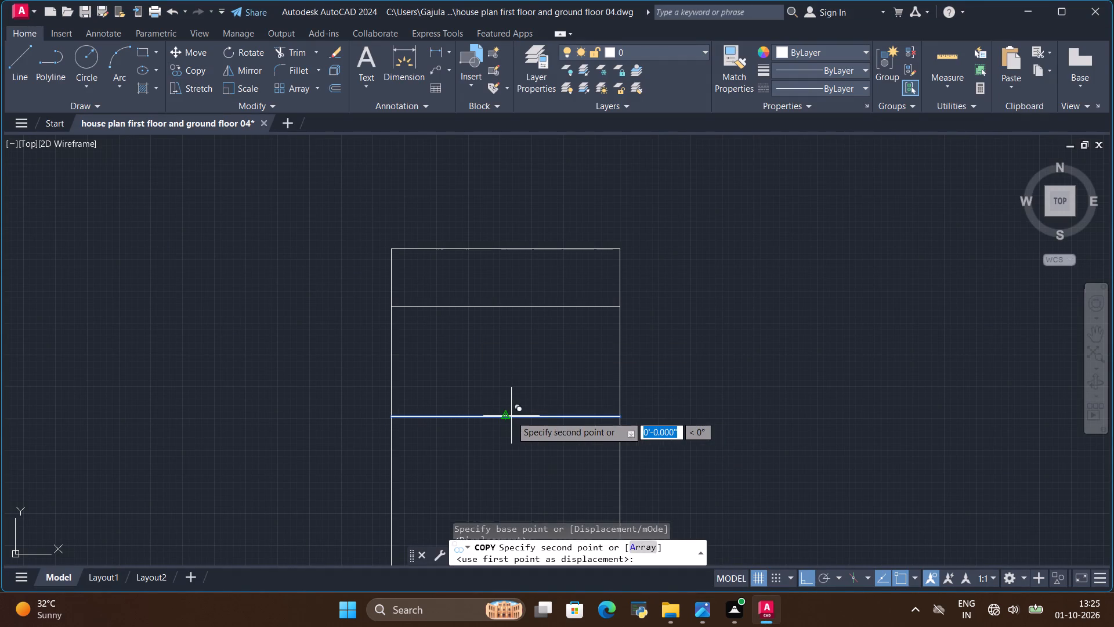
pyautogui.press('BackSpace')
pyautogui.press('BackSpace')
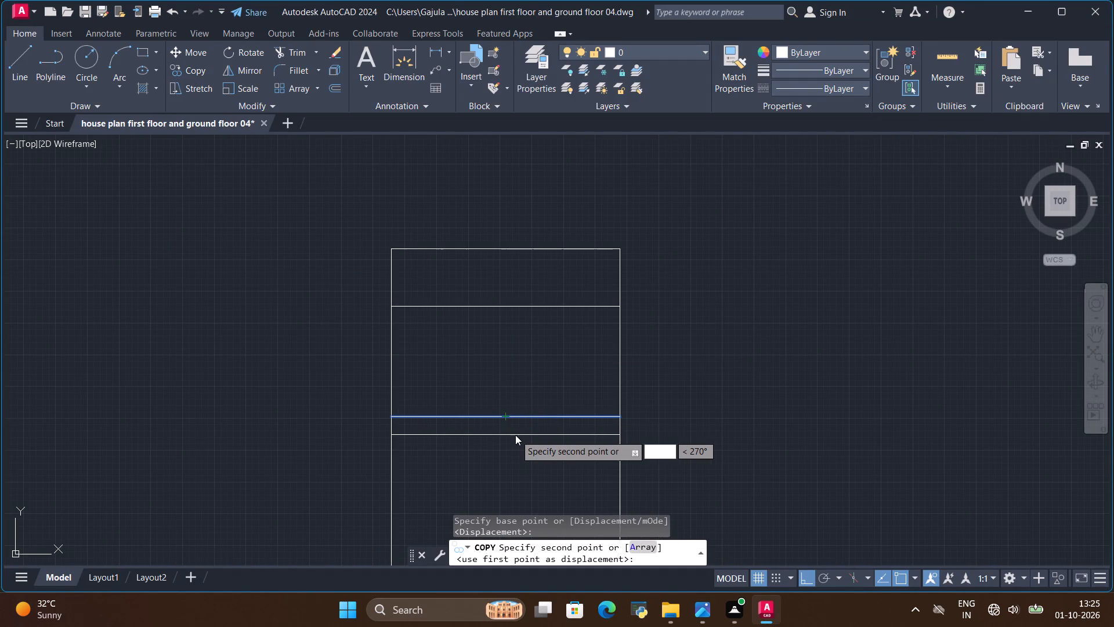
pyautogui.press('7')
pyautogui.hotkey('shift', '"')
pyautogui.press('BackSpace')
pyautogui.press("'")
pyautogui.press('Return')
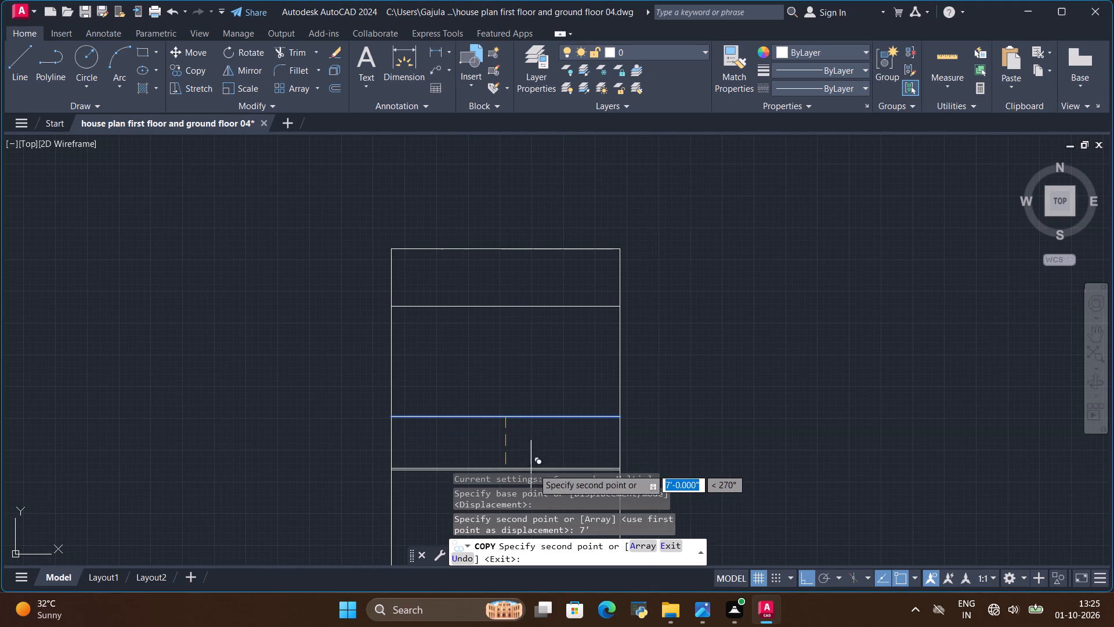
pyautogui.scroll(-2, 559, 406)
pyautogui.press('Escape')
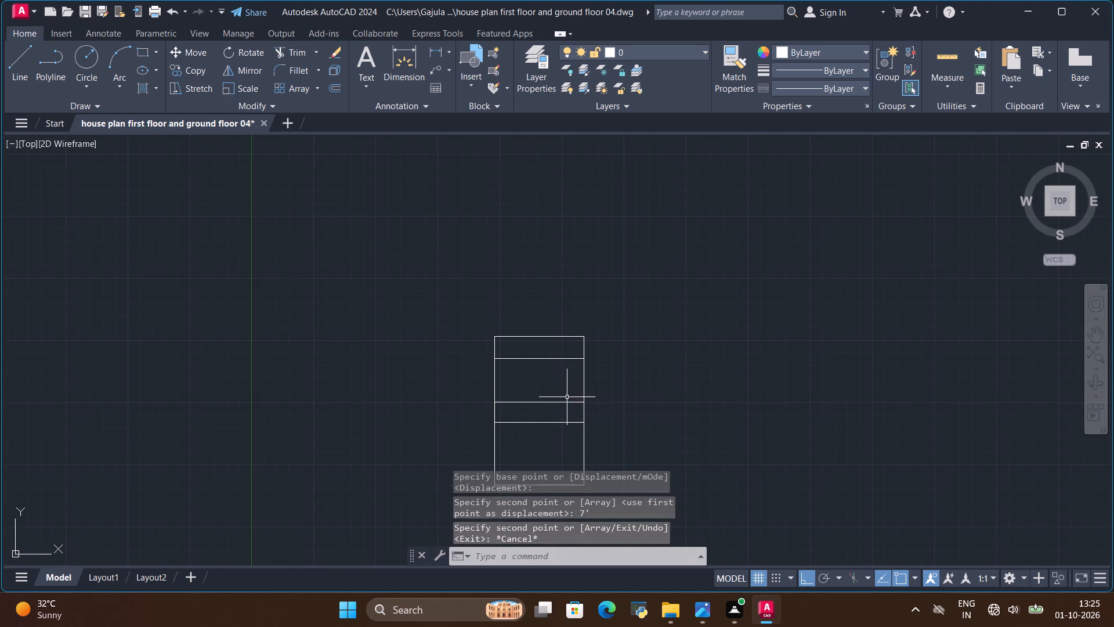
pyautogui.scroll(-1, 563, 379)
pyautogui.scroll(3, 559, 433)
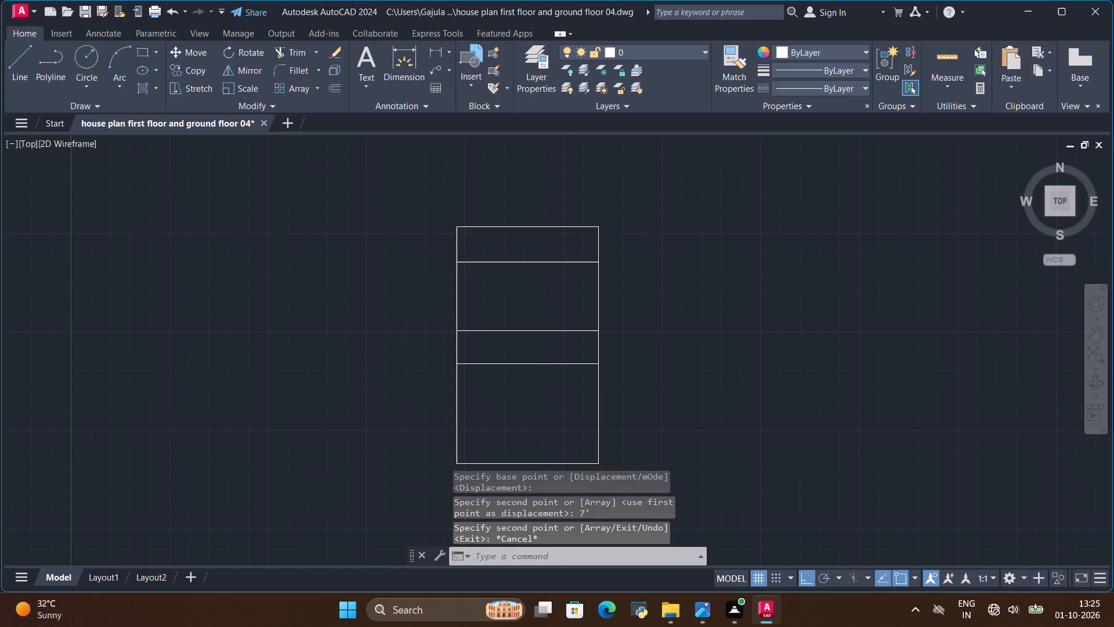
# Check the toilet depth in the reference image and copy the horizontal line at the bath's lower side 4' straight down from its midpoint.
pyautogui.hotkey('alt', 'Tab')
pyautogui.hotkey('alt', 'Tab')
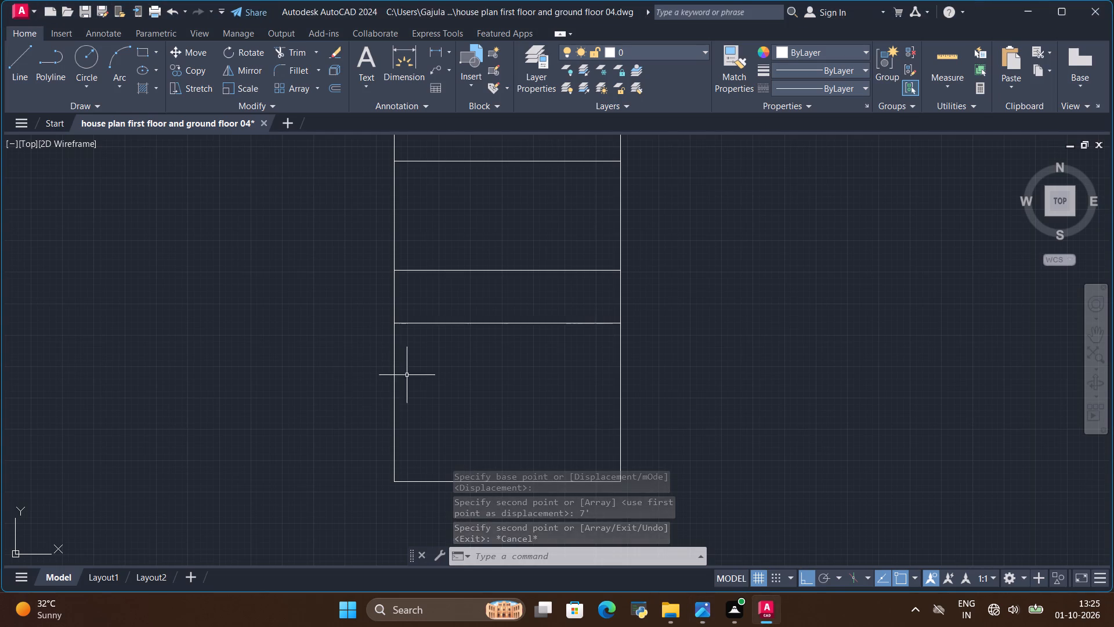
pyautogui.hotkey('alt', 'Tab')
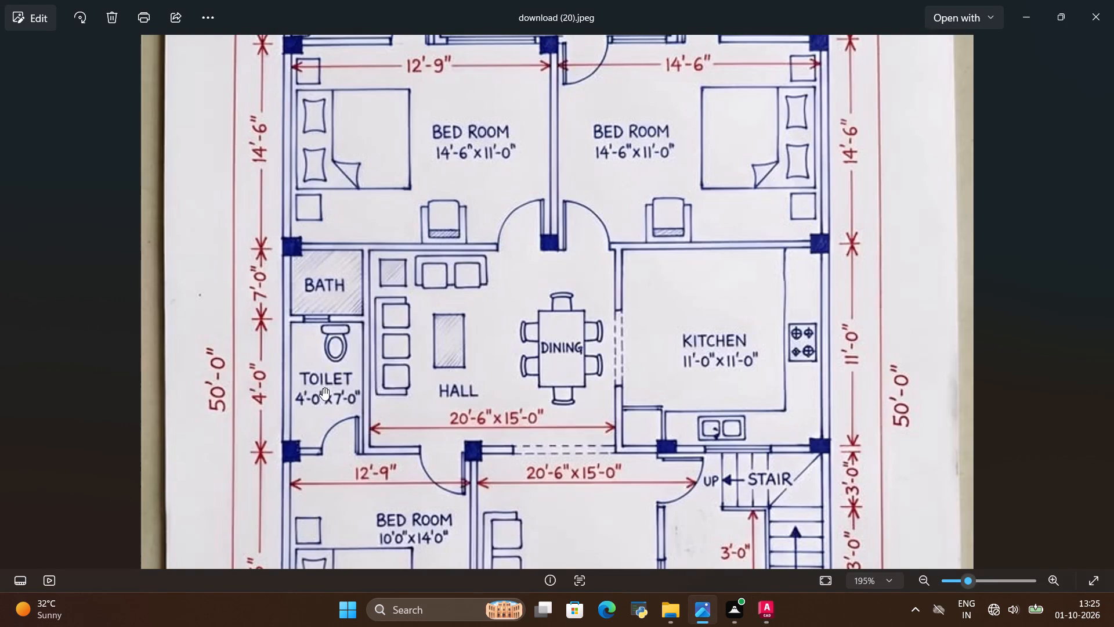
pyautogui.scroll(-1, 290, 393)
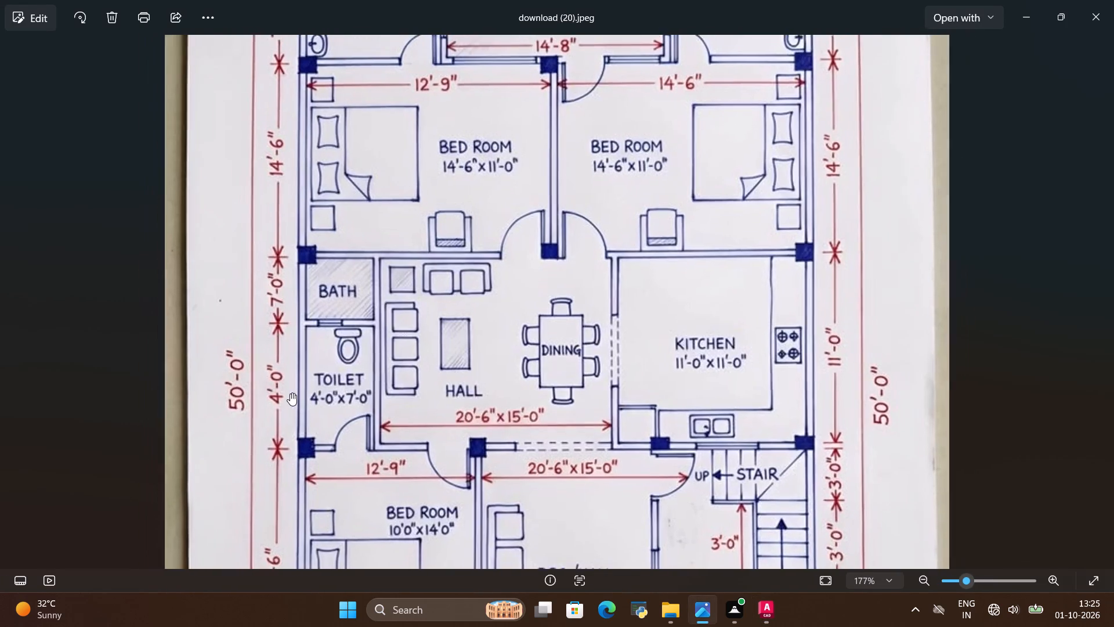
pyautogui.scroll(2, 310, 471)
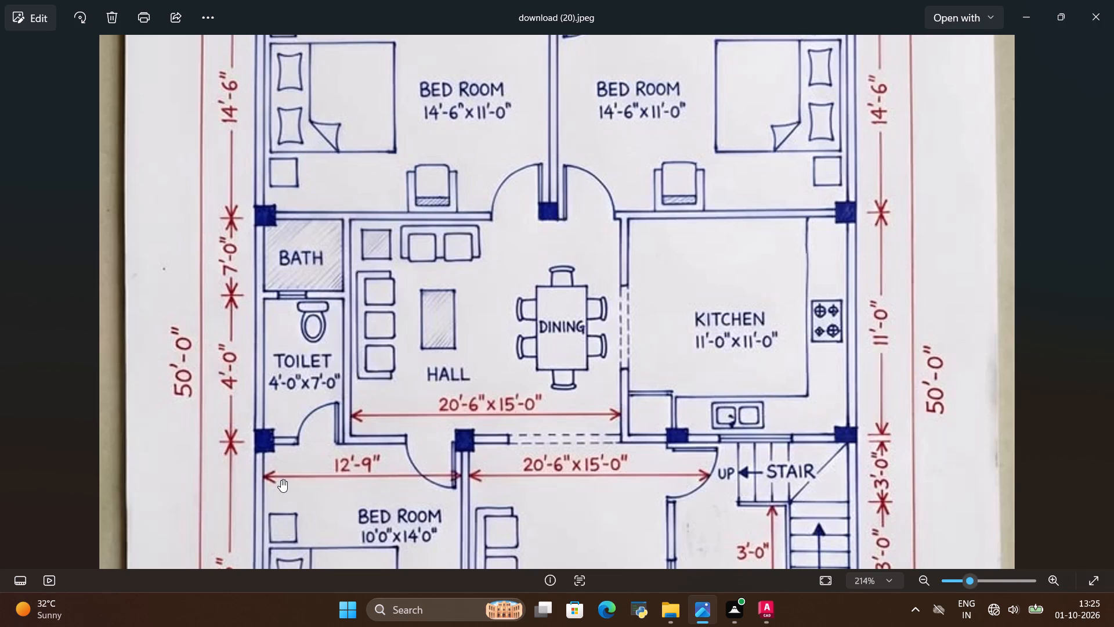
pyautogui.scroll(-2, 367, 371)
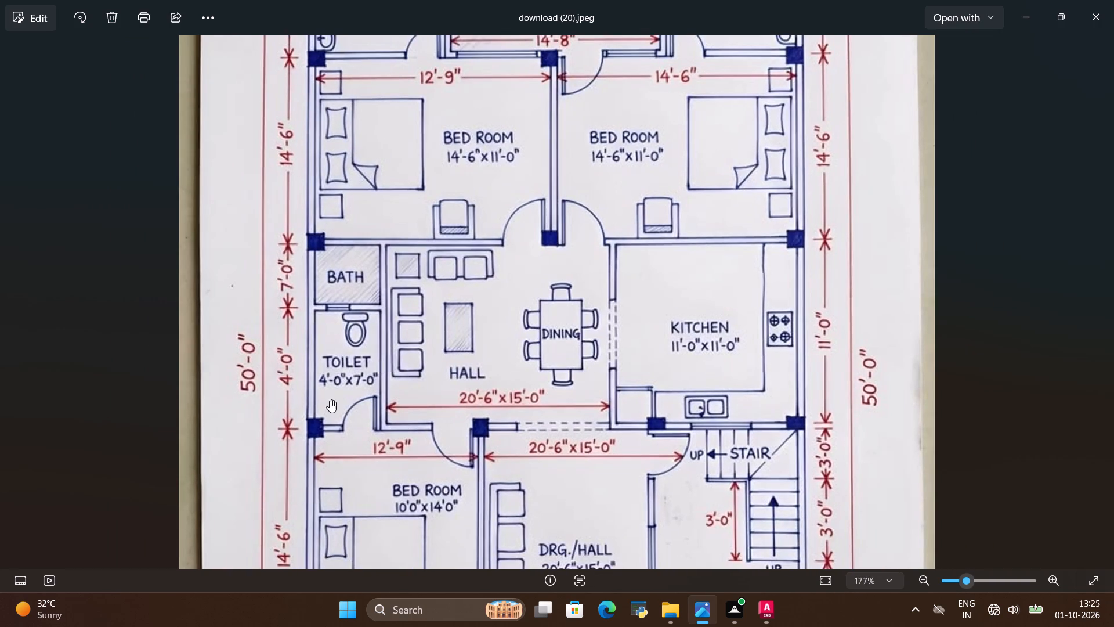
pyautogui.hotkey('alt', 'Tab')
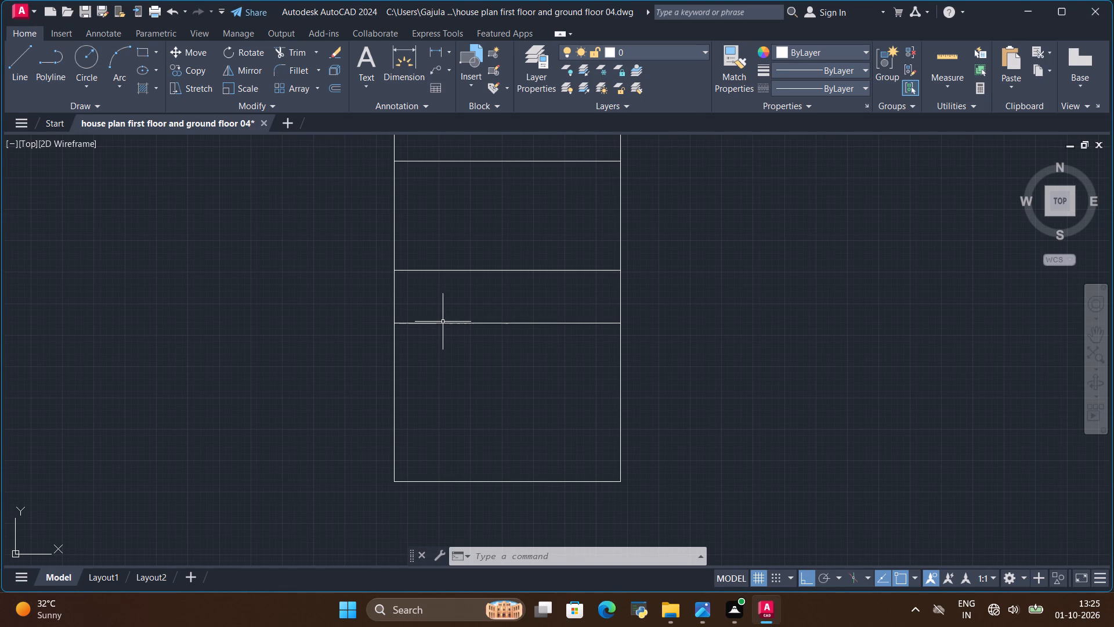
pyautogui.click(443, 323)
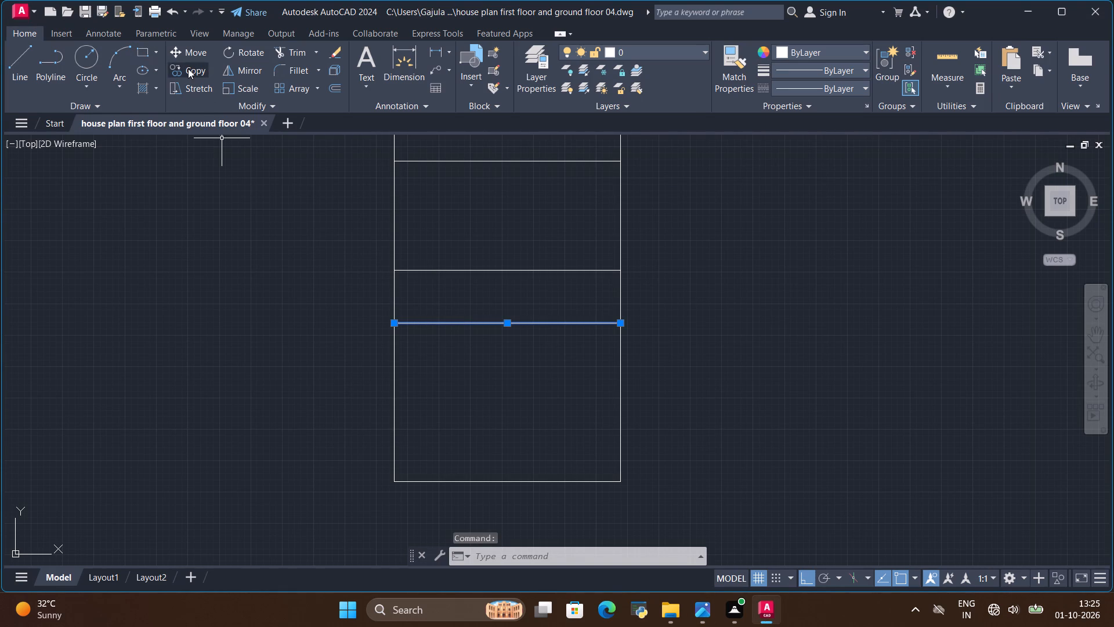
pyautogui.click(189, 70)
pyautogui.click(508, 321)
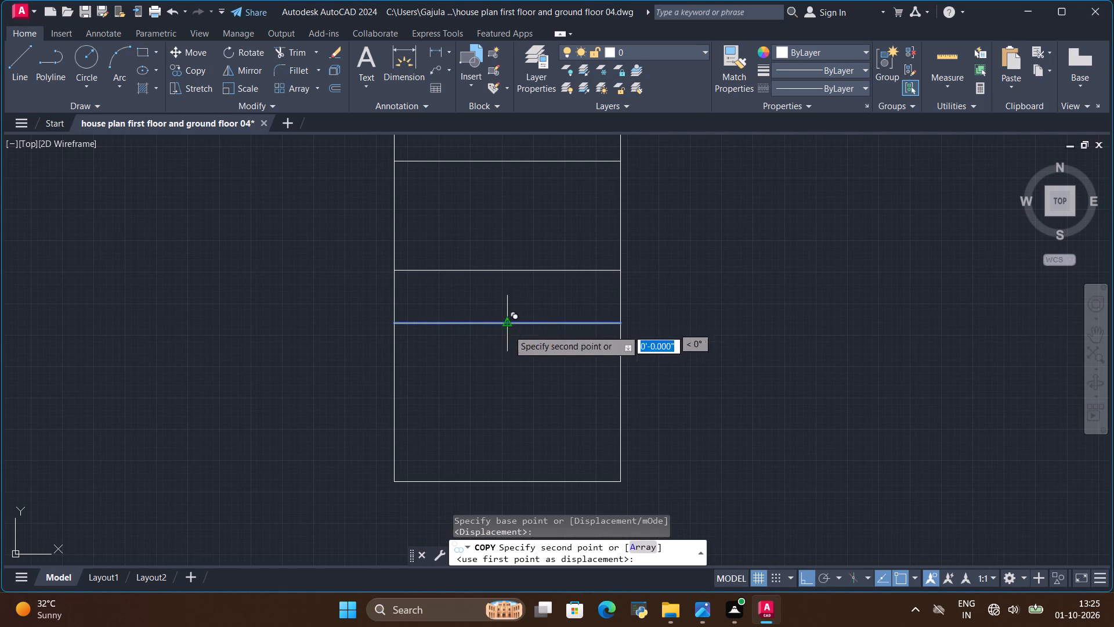
pyautogui.press('BackSpace')
pyautogui.press('BackSpace')
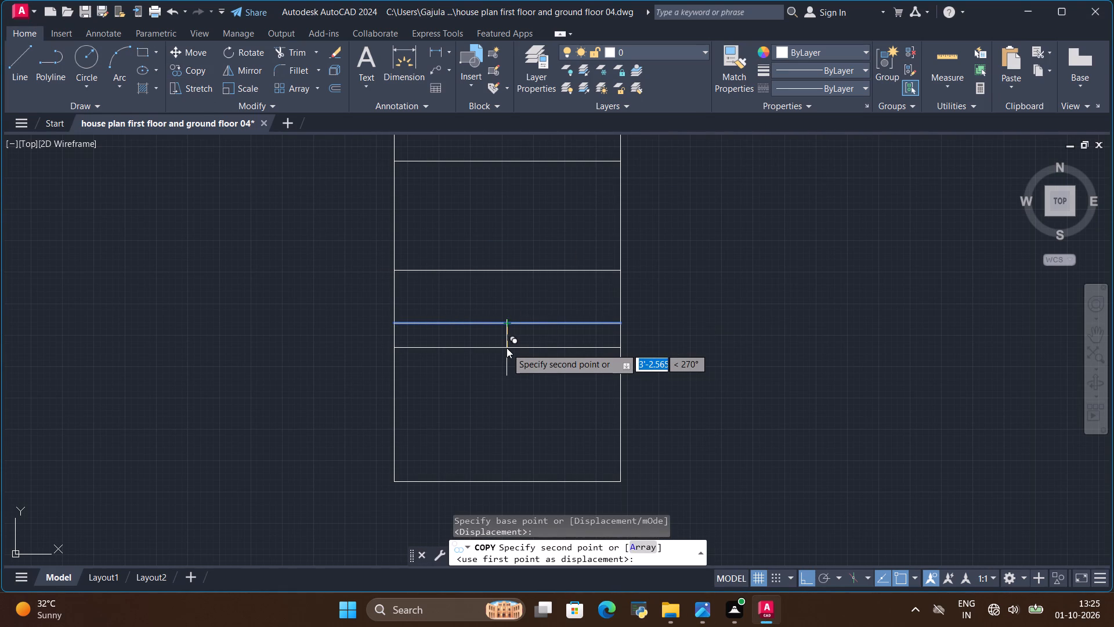
pyautogui.write("4'")
pyautogui.press('Return')
pyautogui.press('Escape')
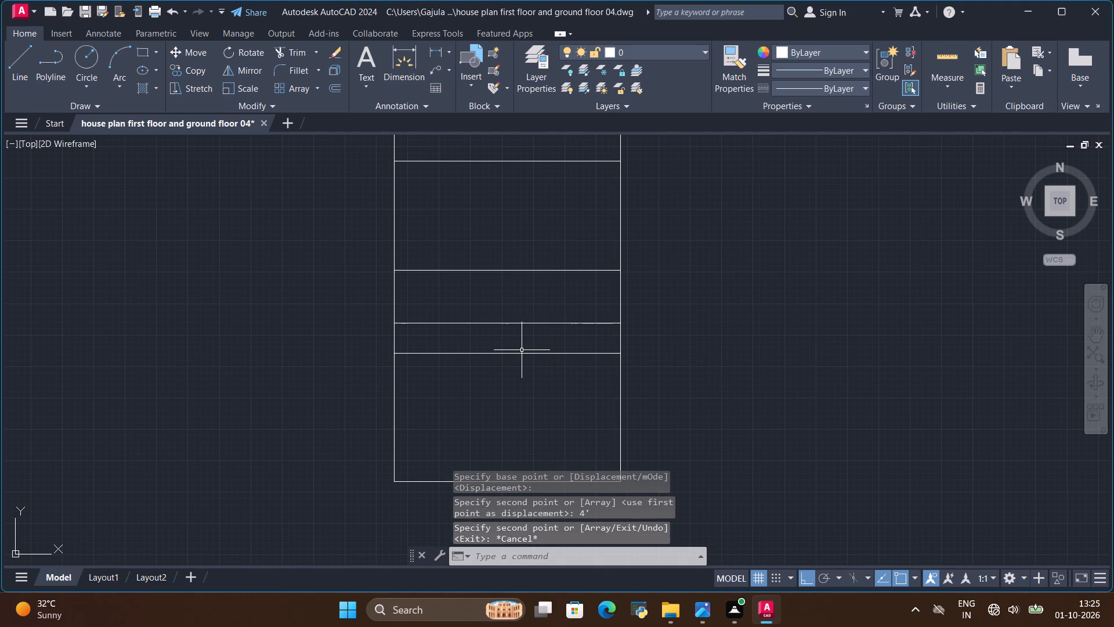
# Check the front bedroom depth in the reference image and copy the line at the toilet's lower side 14'6" straight down from its midpoint.
pyautogui.hotkey('alt', 'Tab')
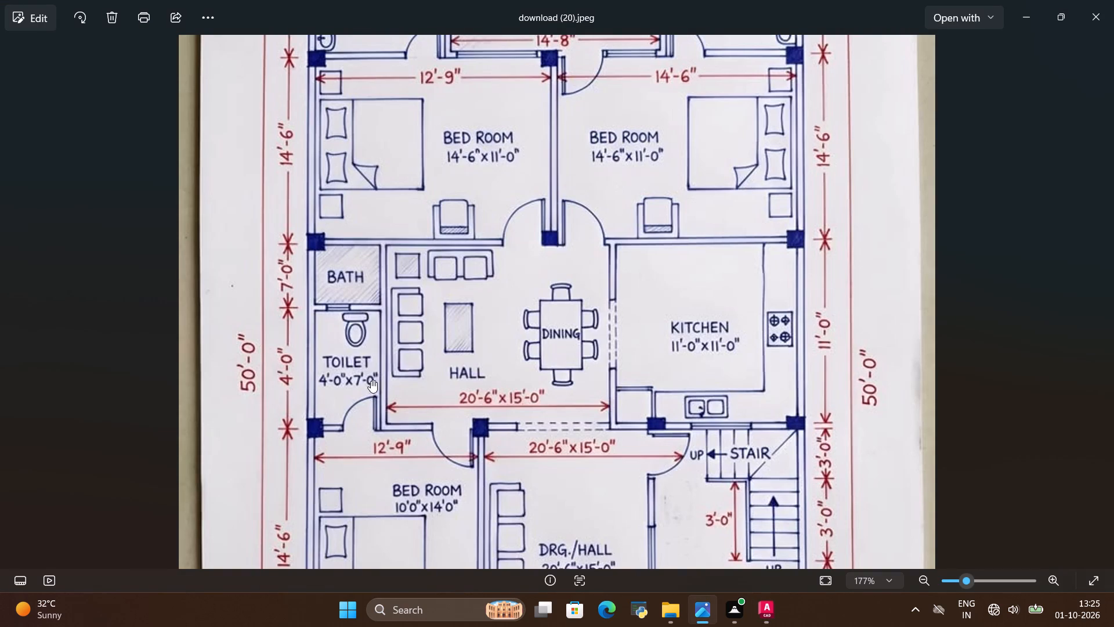
pyautogui.scroll(-7, 399, 337)
pyautogui.scroll(3, 430, 470)
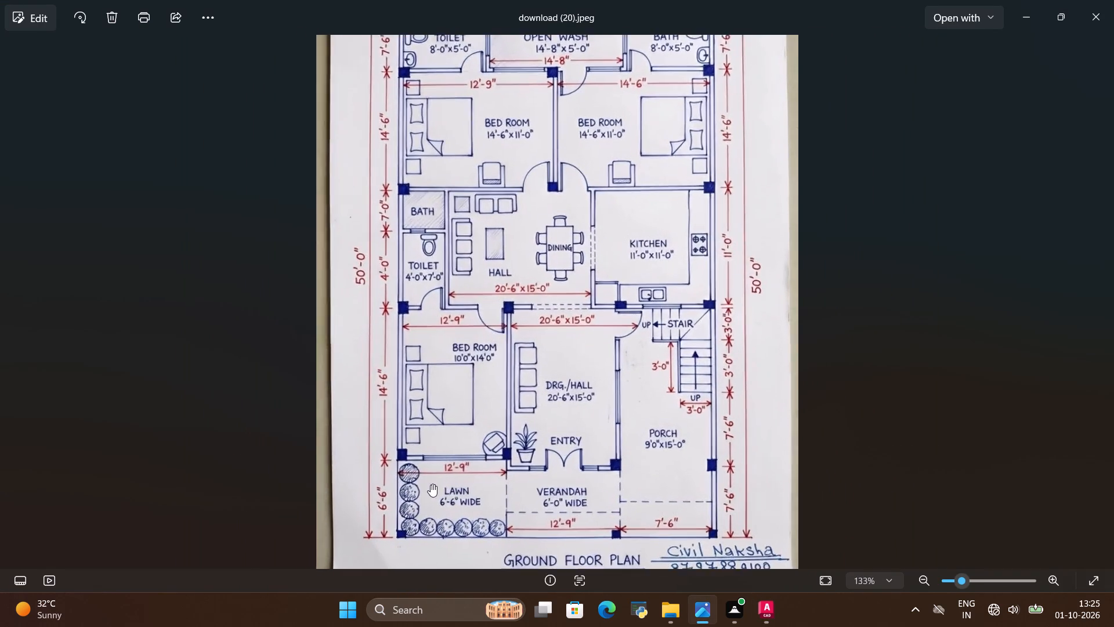
pyautogui.scroll(2, 430, 501)
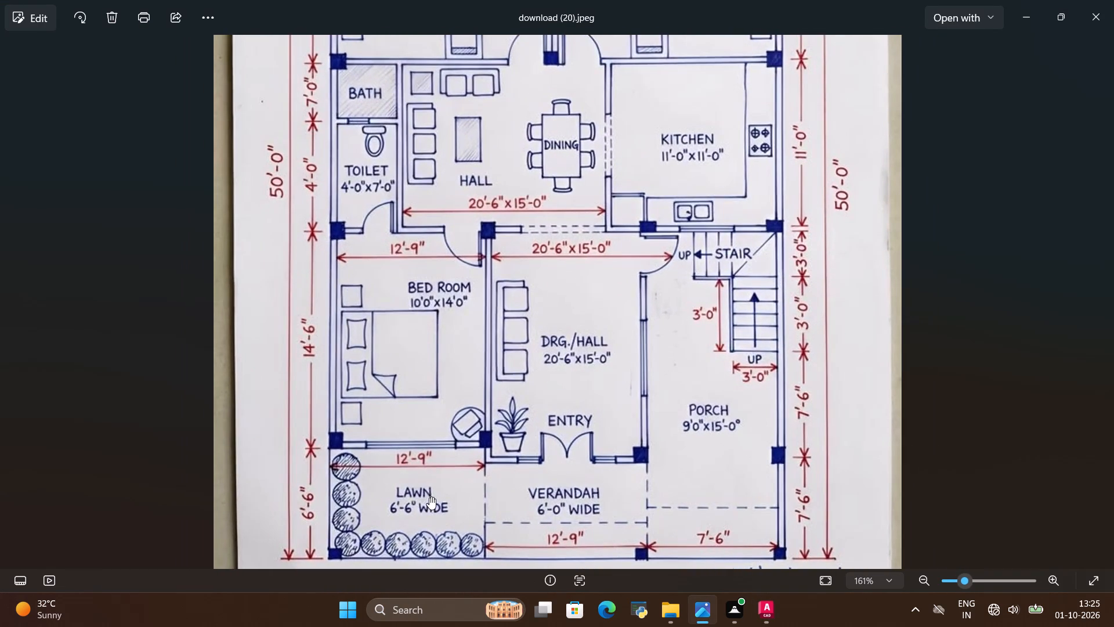
pyautogui.hotkey('alt', 'Tab')
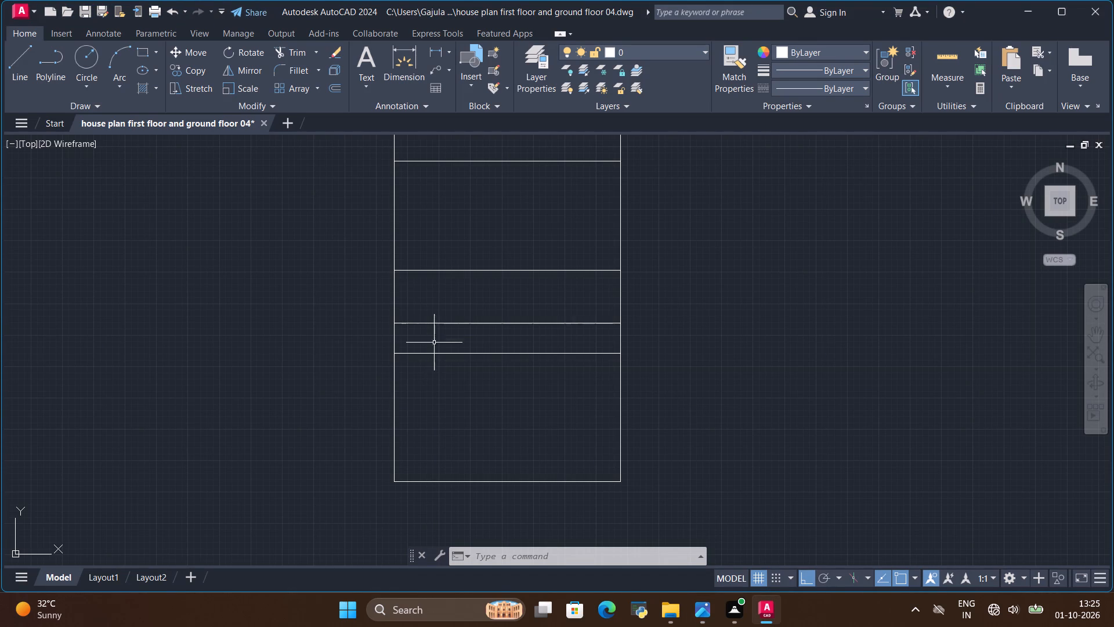
pyautogui.click(438, 352)
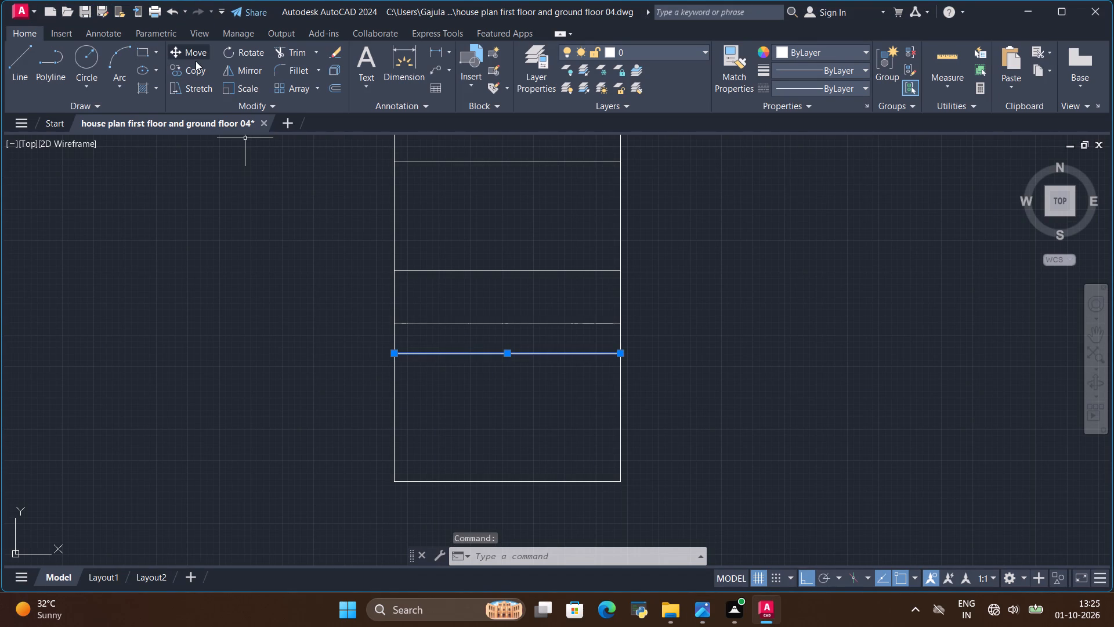
pyautogui.click(197, 63)
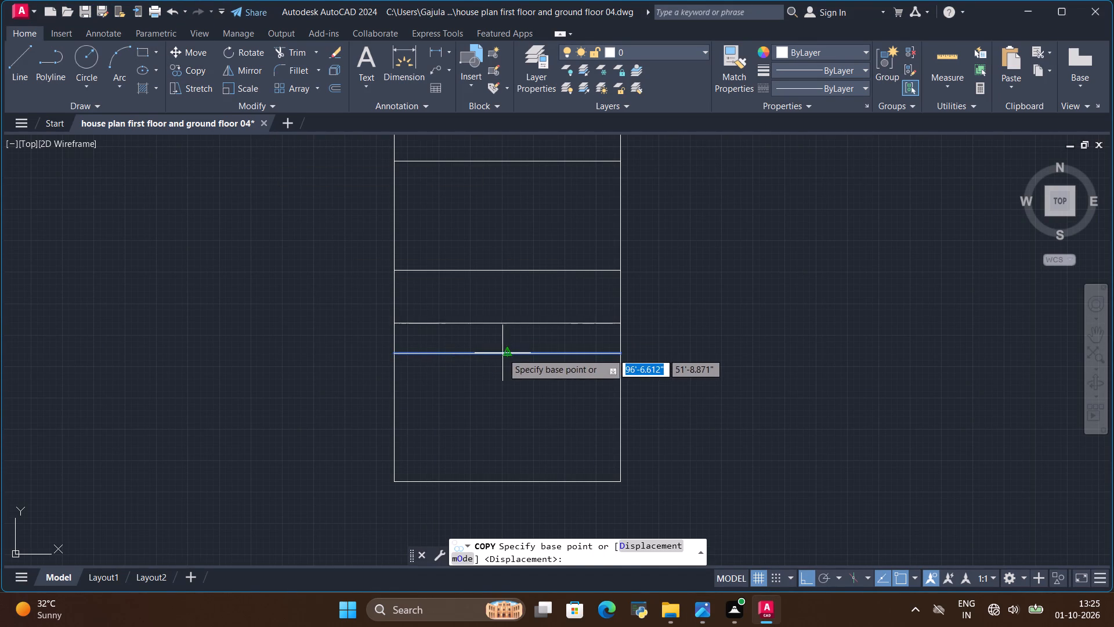
pyautogui.click(503, 353)
pyautogui.press('BackSpace')
pyautogui.press('BackSpace')
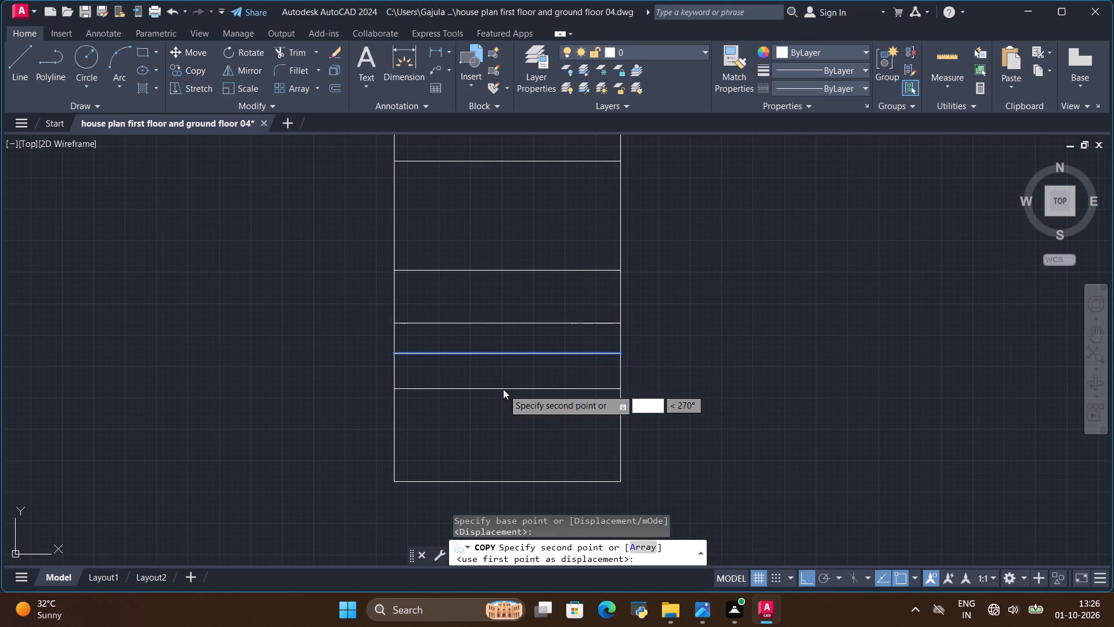
pyautogui.write("14'6")
pyautogui.hotkey('shift', '"')
pyautogui.press('Return')
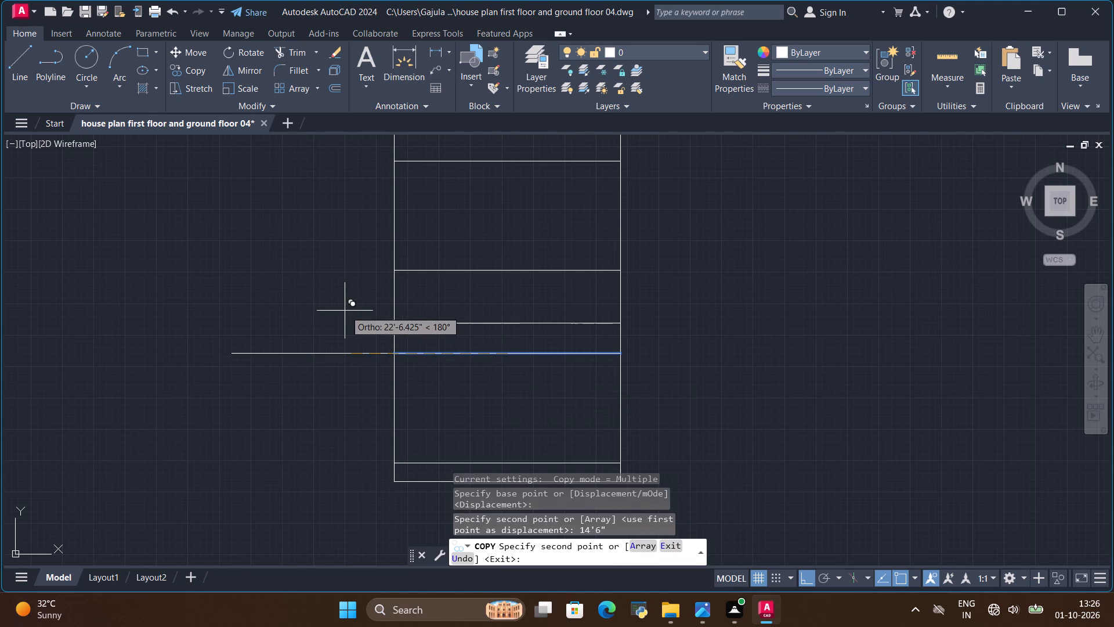
# Examine the lawn, verandah and porch depths in the reference image, then return to the drawing and end the copy.
pyautogui.hotkey('alt', 'Tab')
pyautogui.scroll(-3, 388, 336)
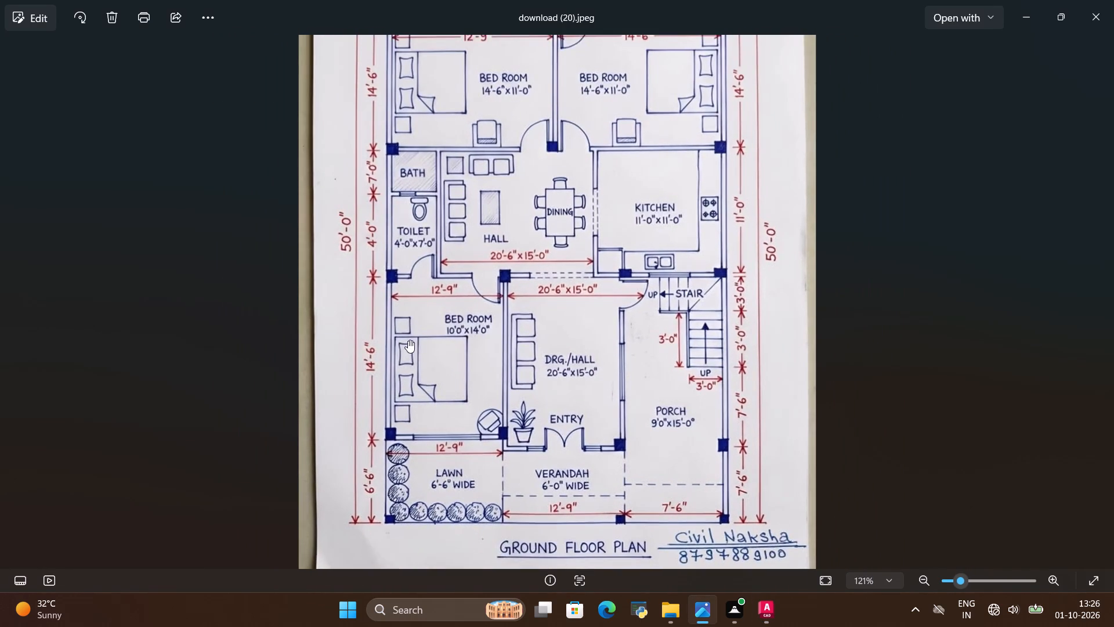
pyautogui.scroll(8, 382, 490)
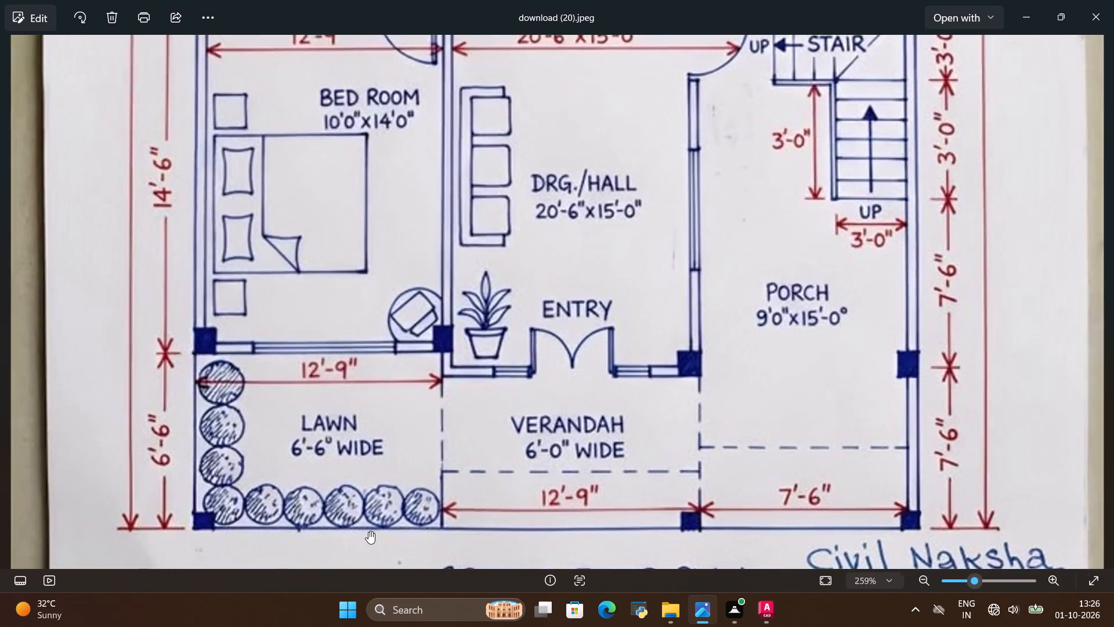
pyautogui.scroll(-4, 368, 531)
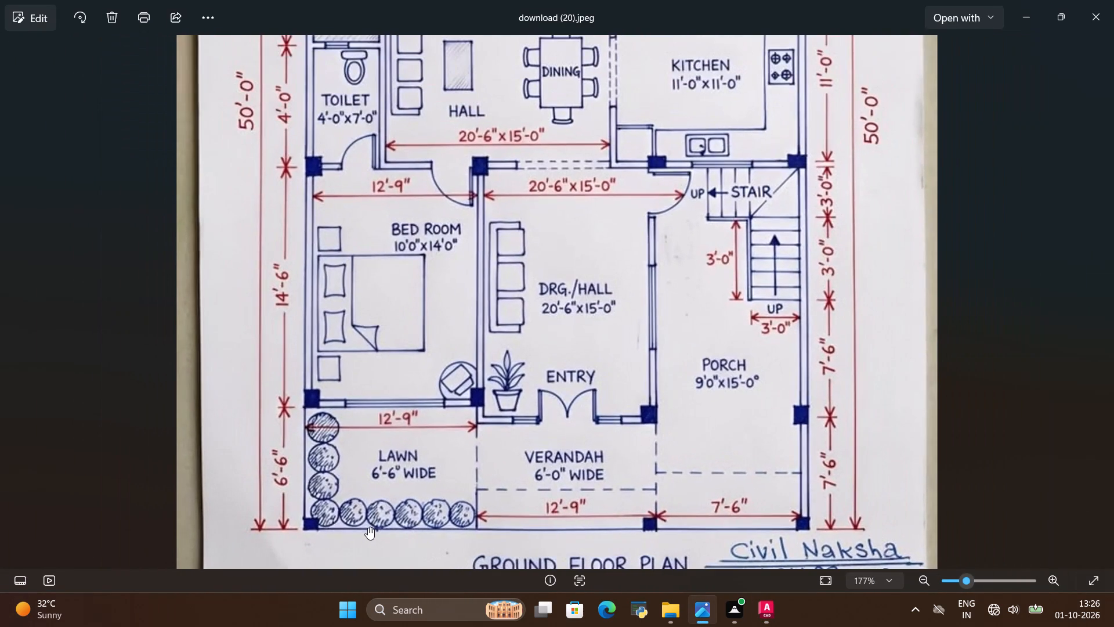
pyautogui.scroll(-1, 368, 527)
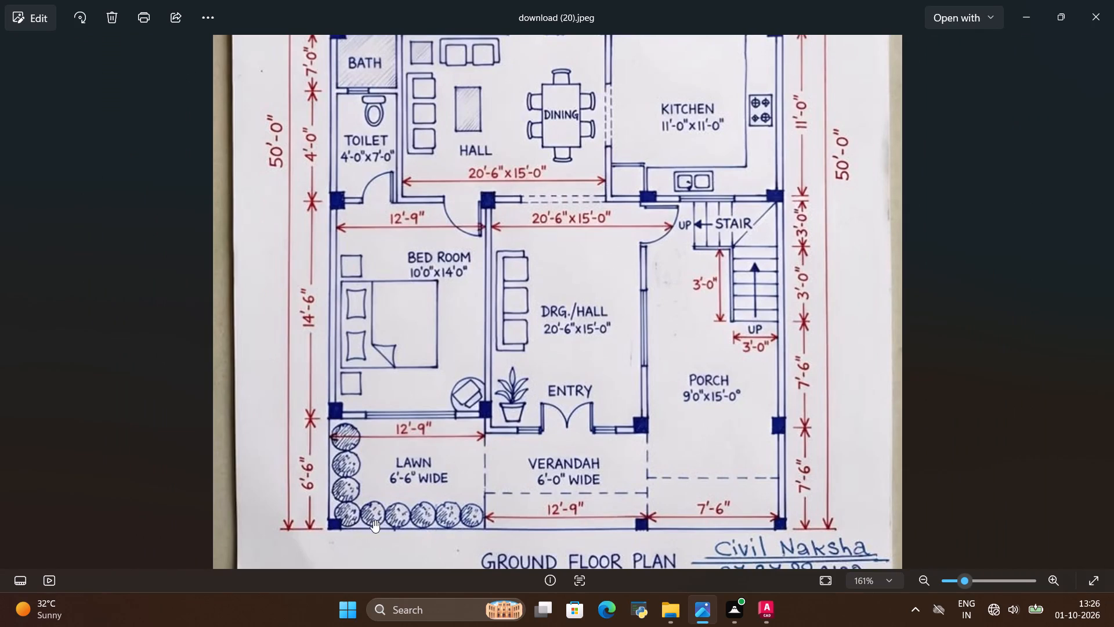
pyautogui.hotkey('alt', 'Tab')
pyautogui.scroll(1, 421, 279)
pyautogui.scroll(-1, 421, 279)
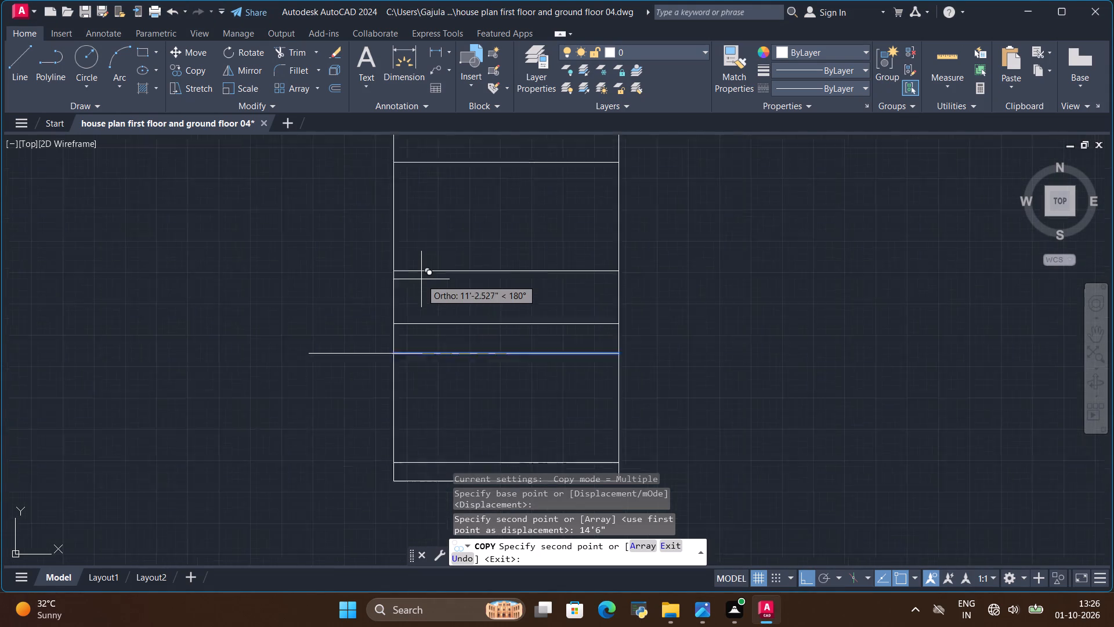
pyautogui.scroll(-1, 421, 279)
pyautogui.press('Escape')
# Measure the lawn depth between the lowest copied line and the outline's bottom edge with a trial dimension, without placing it.
pyautogui.scroll(1, 450, 392)
pyautogui.scroll(1, 393, 394)
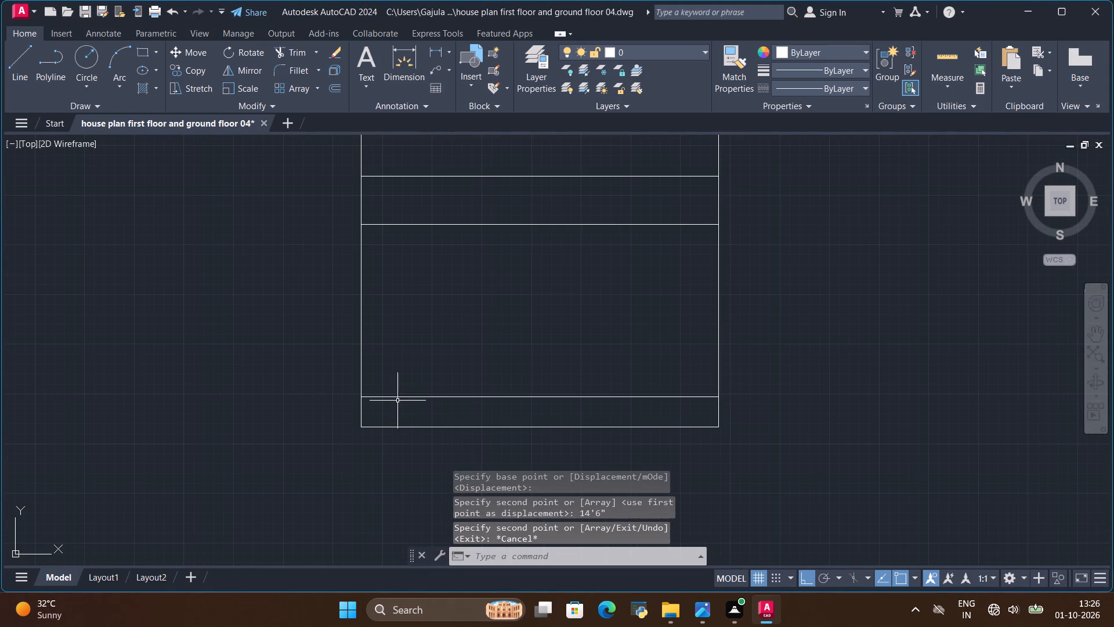
pyautogui.click(394, 66)
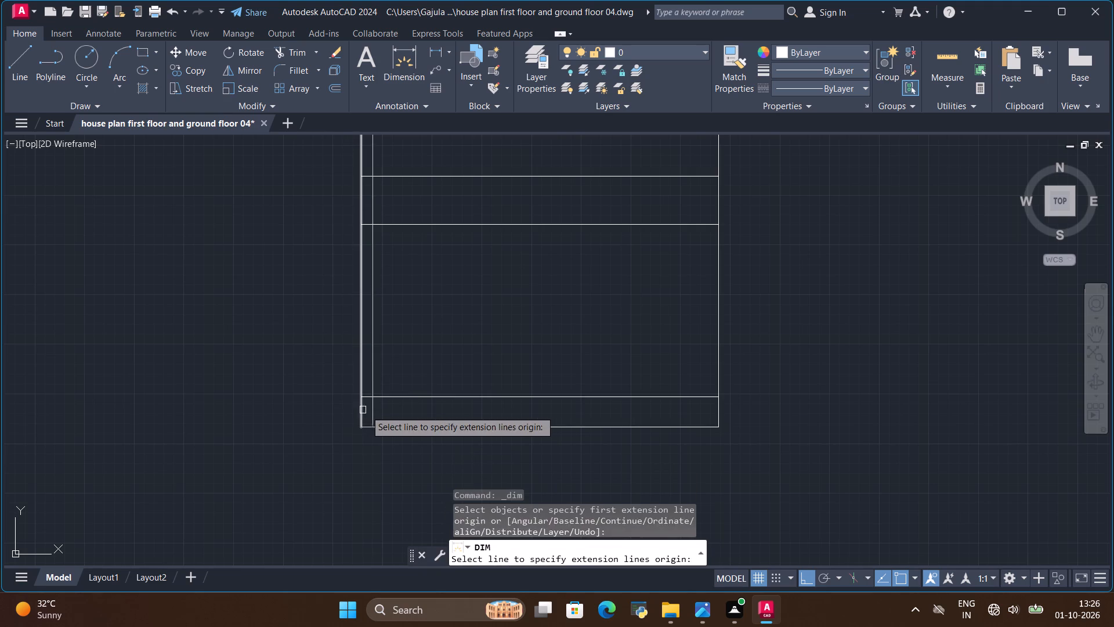
pyautogui.press('Escape')
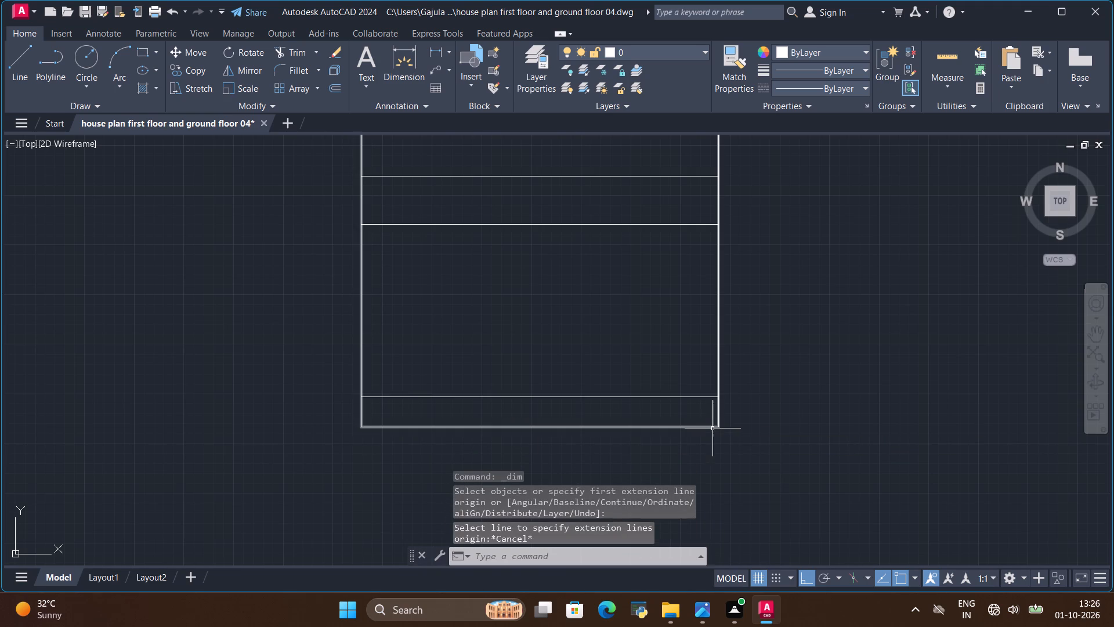
pyautogui.click(406, 77)
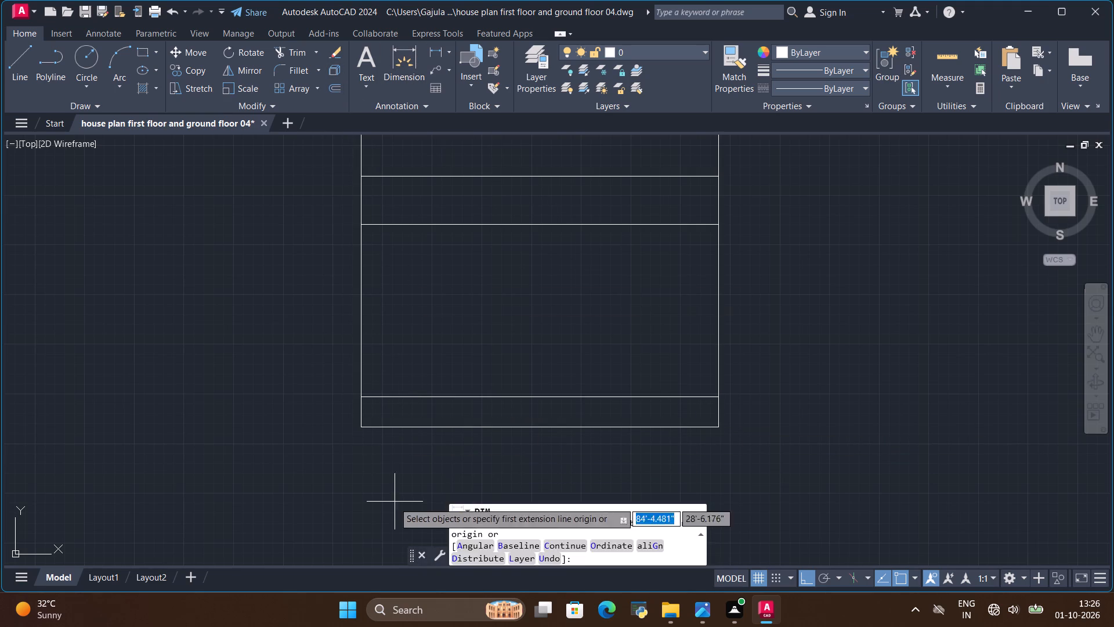
pyautogui.scroll(3, 388, 514)
pyautogui.scroll(-2, 350, 359)
pyautogui.scroll(2, 334, 250)
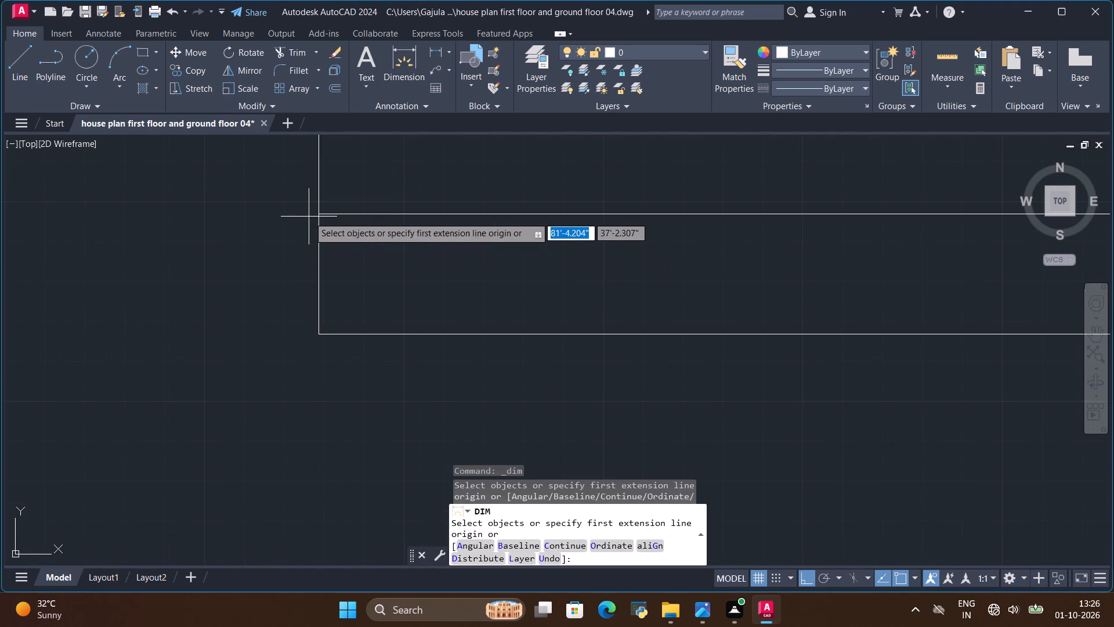
pyautogui.click(319, 214)
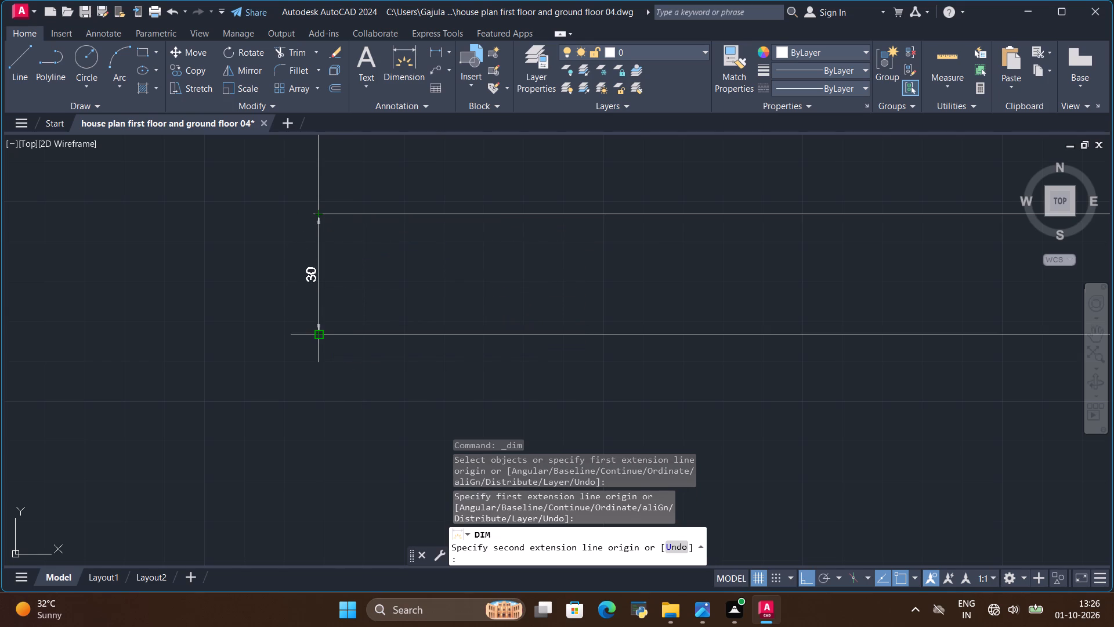
pyautogui.press('Escape')
# Examine the depth dimensions along both sides of the reference plan and compare them with the horizontal lines in the drawing.
pyautogui.hotkey('alt', 'Tab')
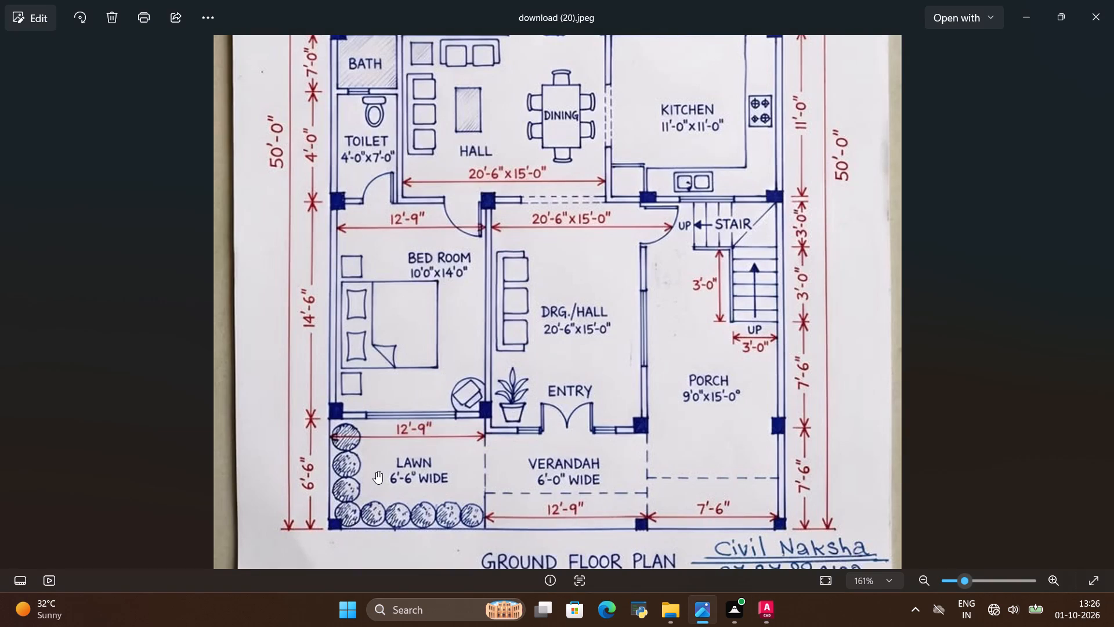
pyautogui.scroll(-1, 376, 471)
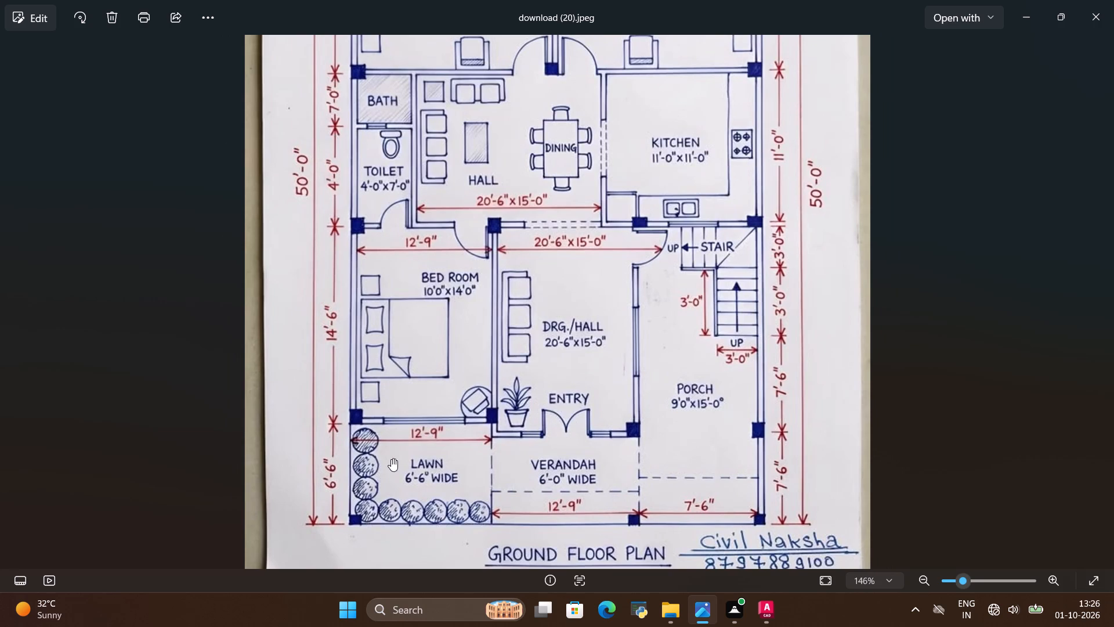
pyautogui.scroll(-2, 391, 459)
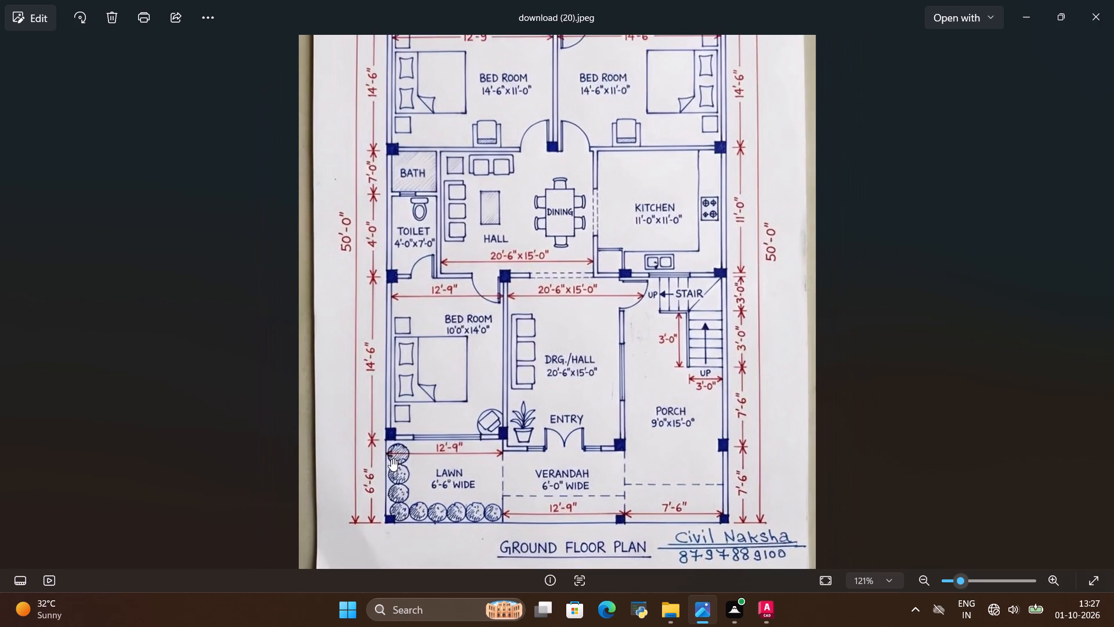
pyautogui.scroll(-2, 391, 459)
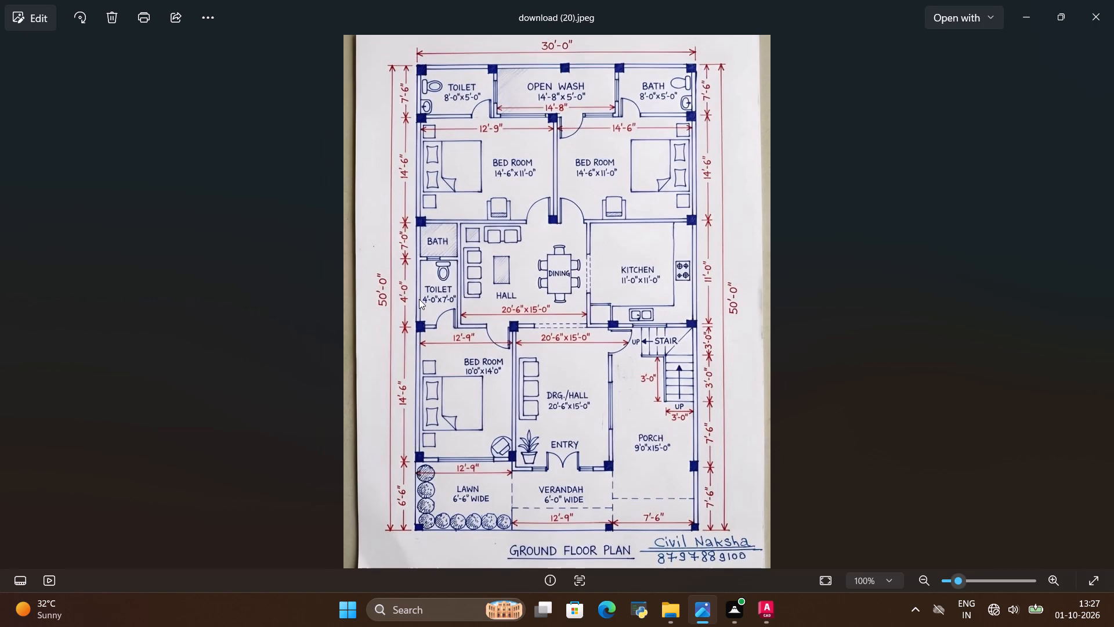
pyautogui.scroll(2, 419, 299)
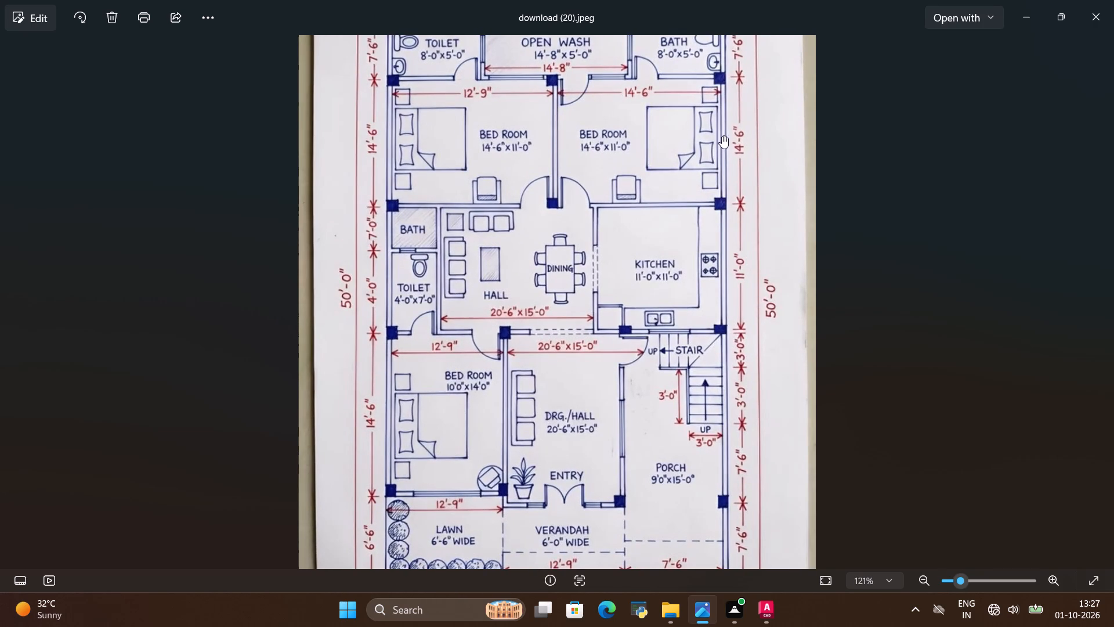
pyautogui.scroll(1, 719, 127)
pyautogui.scroll(-3, 752, 289)
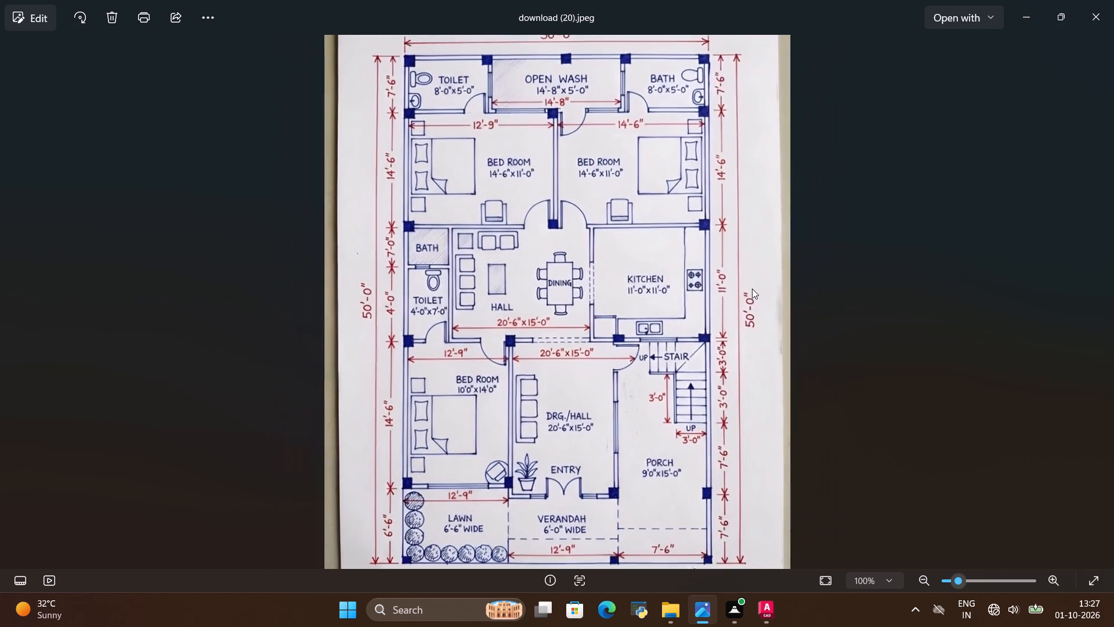
pyautogui.scroll(-2, 752, 289)
pyautogui.scroll(7, 729, 39)
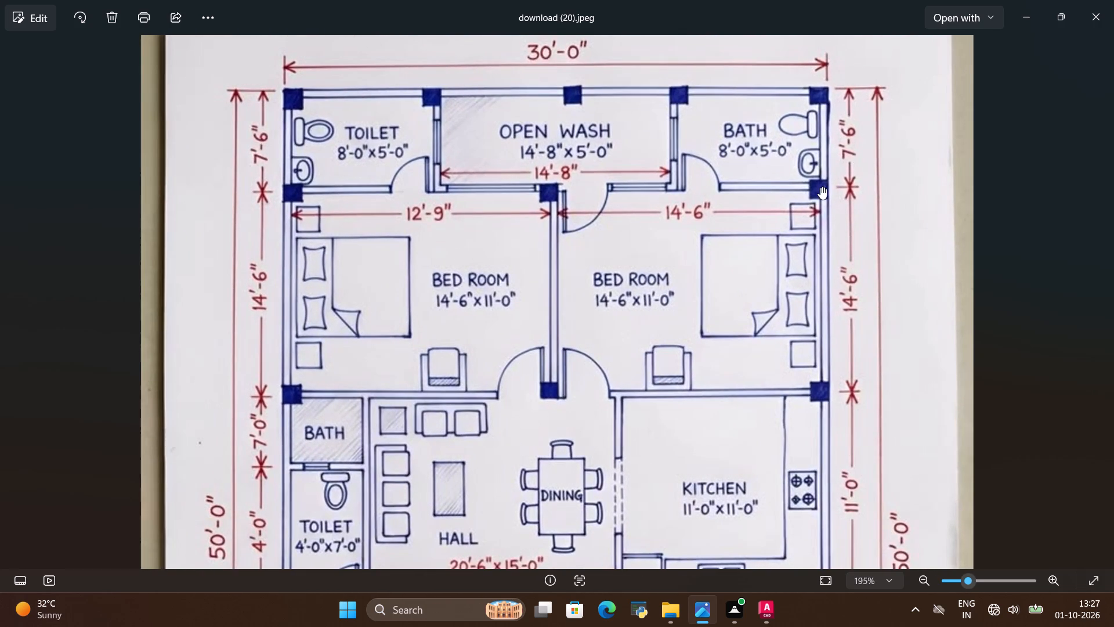
pyautogui.scroll(-2, 819, 188)
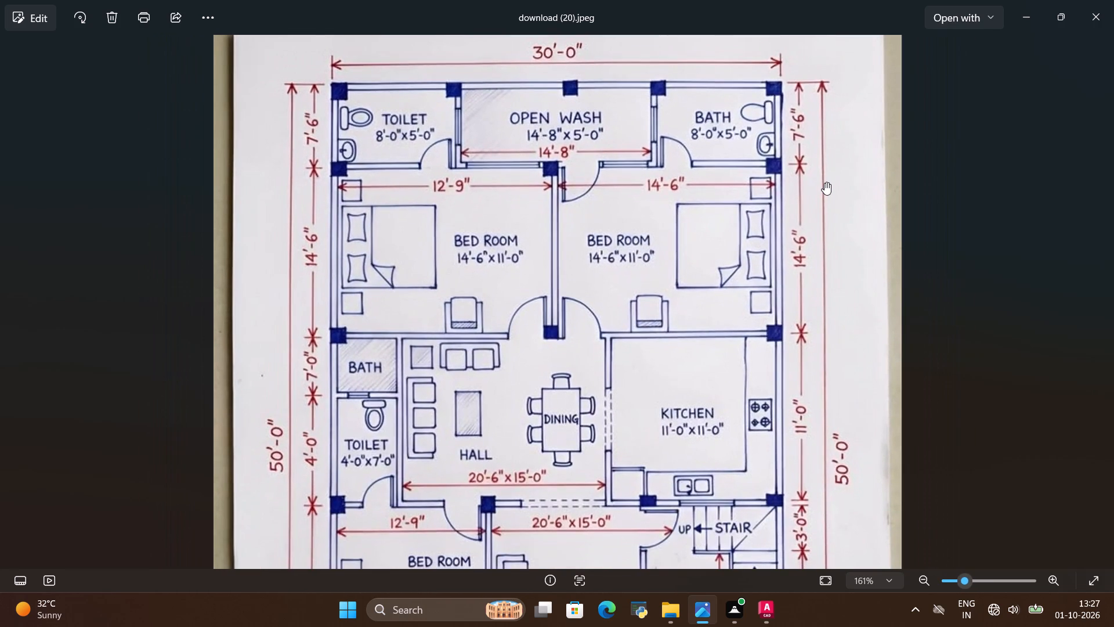
pyautogui.scroll(-1, 824, 182)
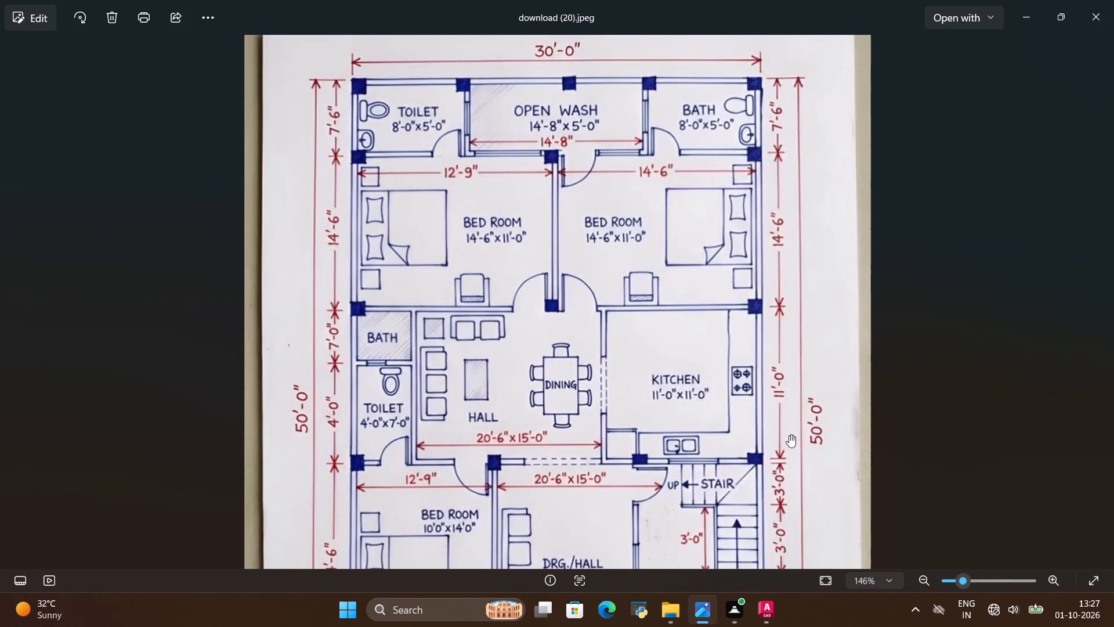
pyautogui.hotkey('alt', 'Tab')
pyautogui.scroll(-6, 431, 344)
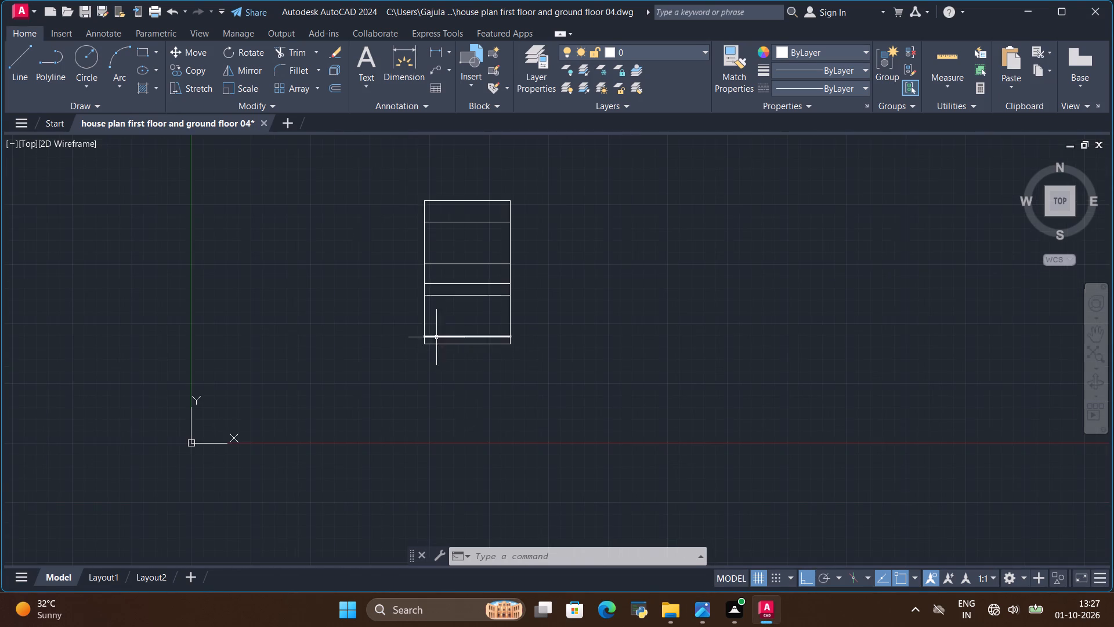
pyautogui.scroll(1, 462, 244)
pyautogui.hotkey('alt', 'Tab')
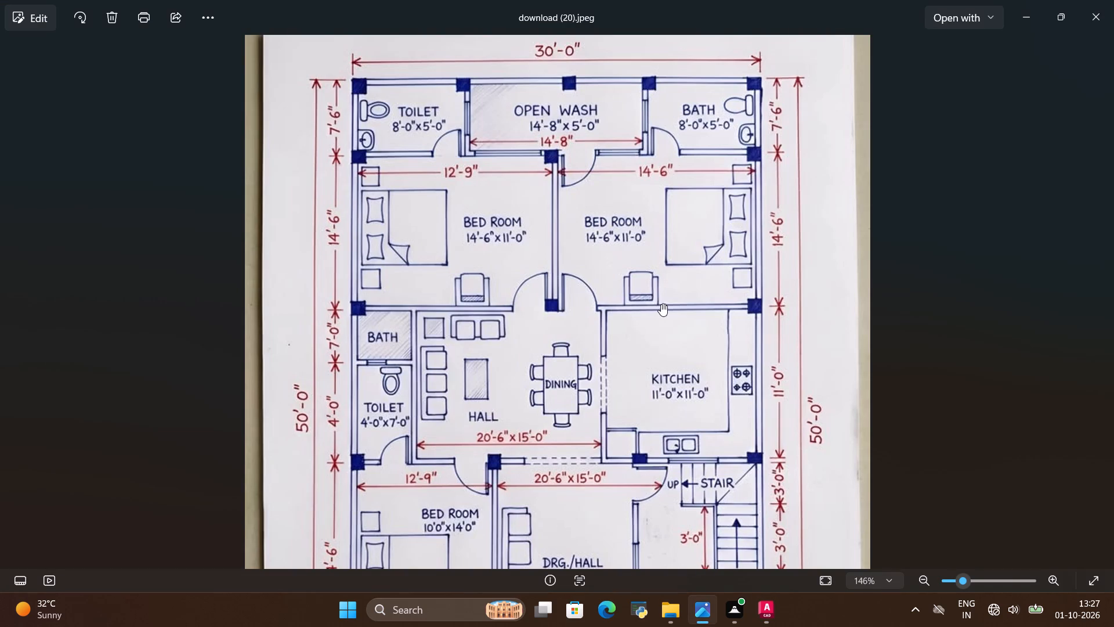
pyautogui.hotkey('alt', 'Tab')
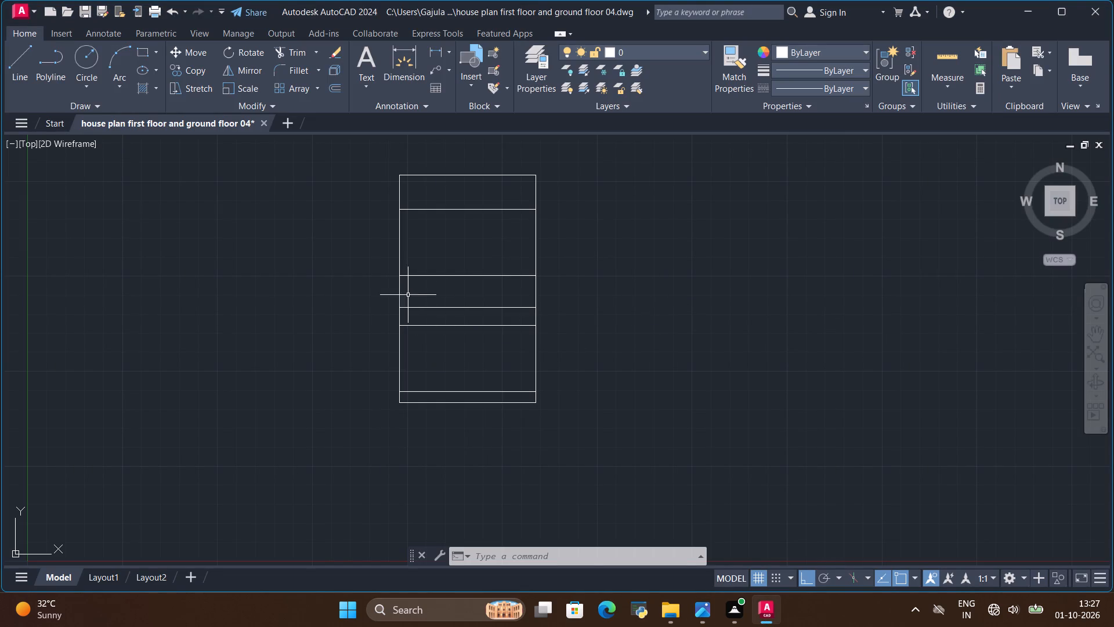
# Trim away the three copied horizontal lines below the rear bedrooms, at the bath's, toilet's and front bedroom's lower sides.
pyautogui.click(293, 55)
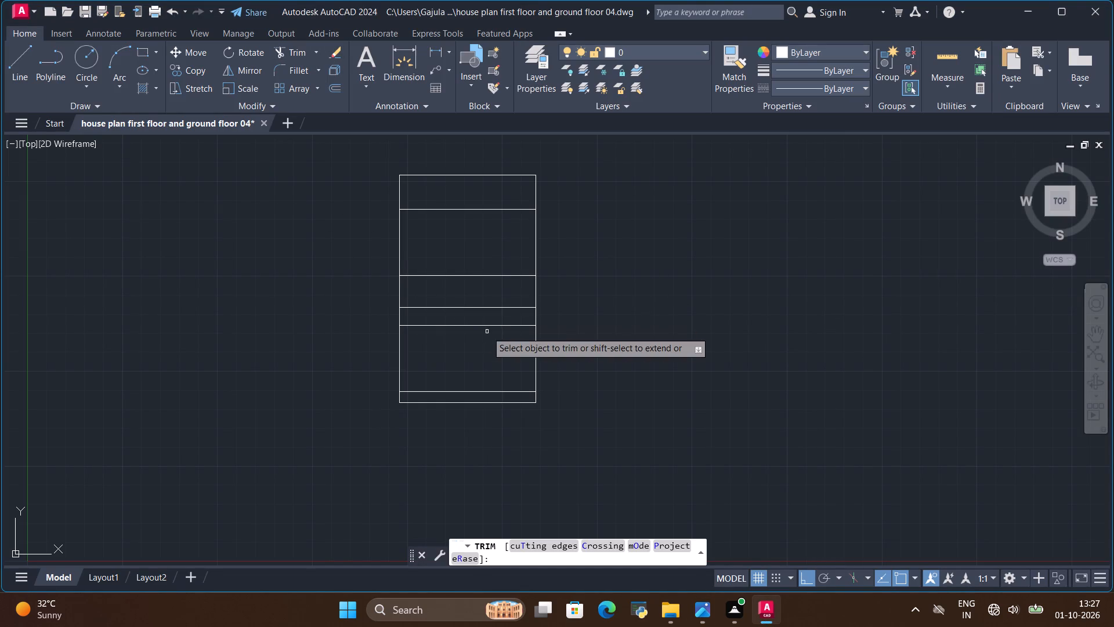
pyautogui.scroll(2, 487, 331)
pyautogui.moveTo(450, 232); pyautogui.dragTo(406, 493)
pyautogui.scroll(-2, 394, 369)
# Examine the kitchen, stair and porch depths in the reference image, along with the bath and toilet depths opposite.
pyautogui.hotkey('alt', 'Tab')
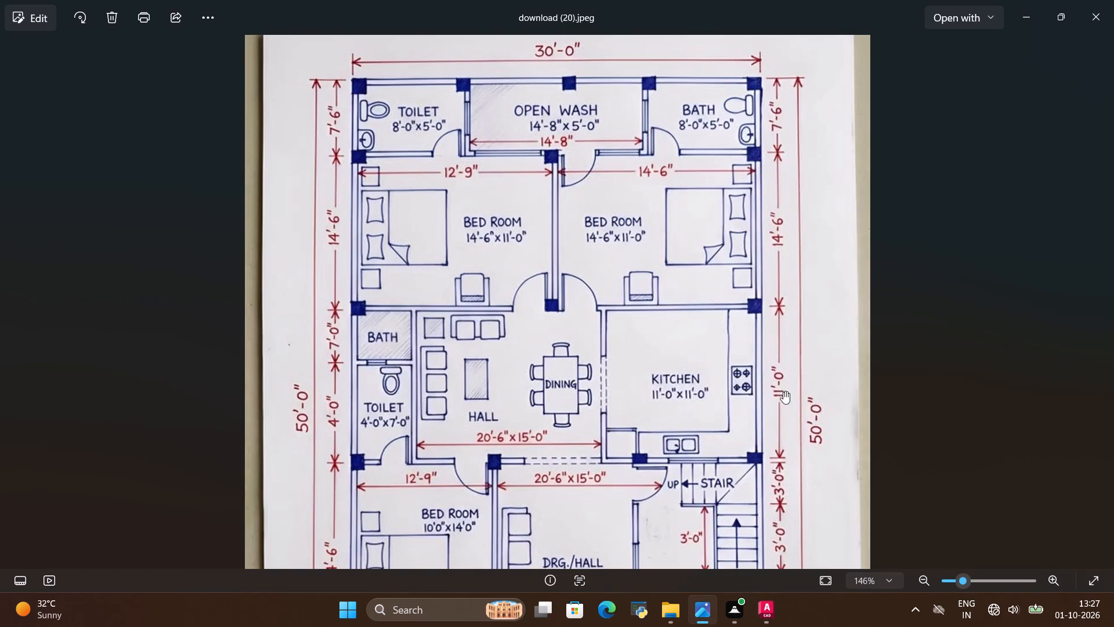
pyautogui.scroll(-3, 754, 388)
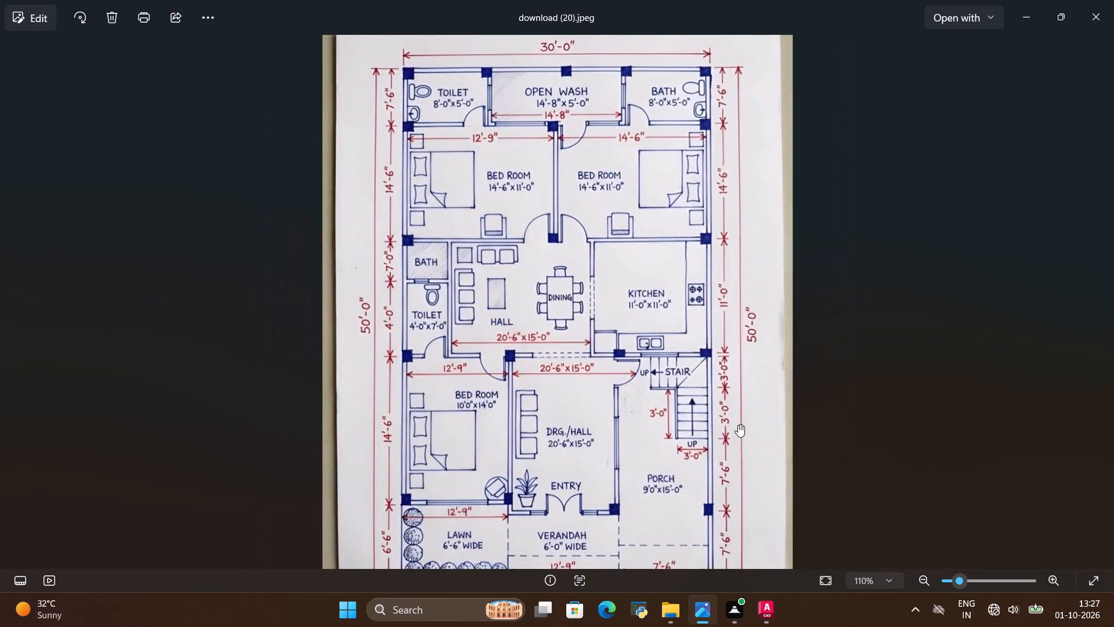
pyautogui.scroll(2, 728, 451)
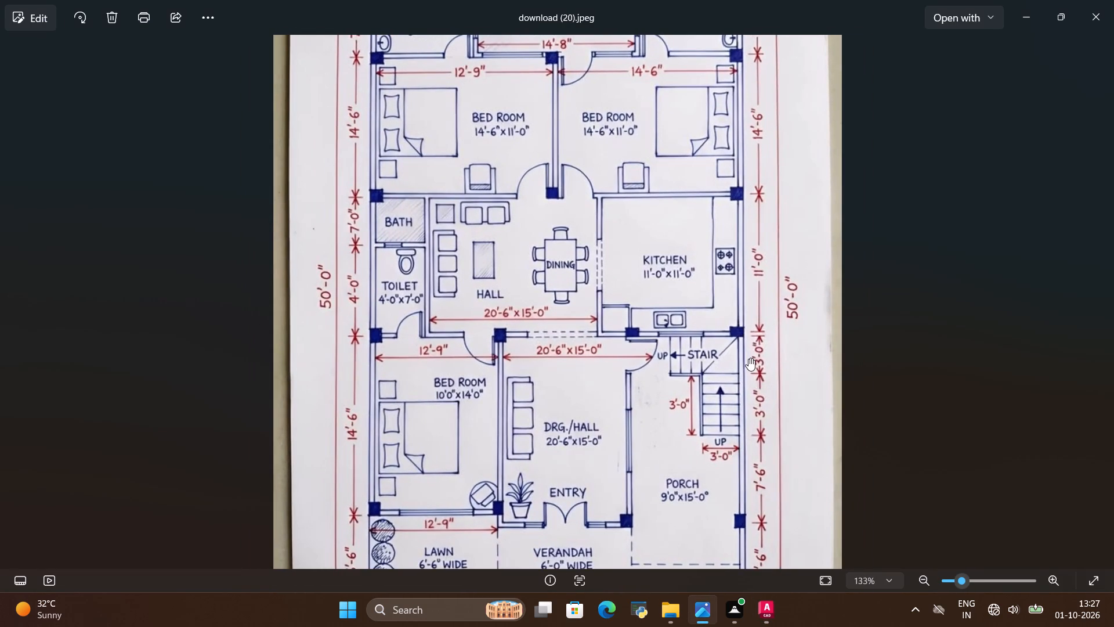
pyautogui.scroll(-1, 753, 457)
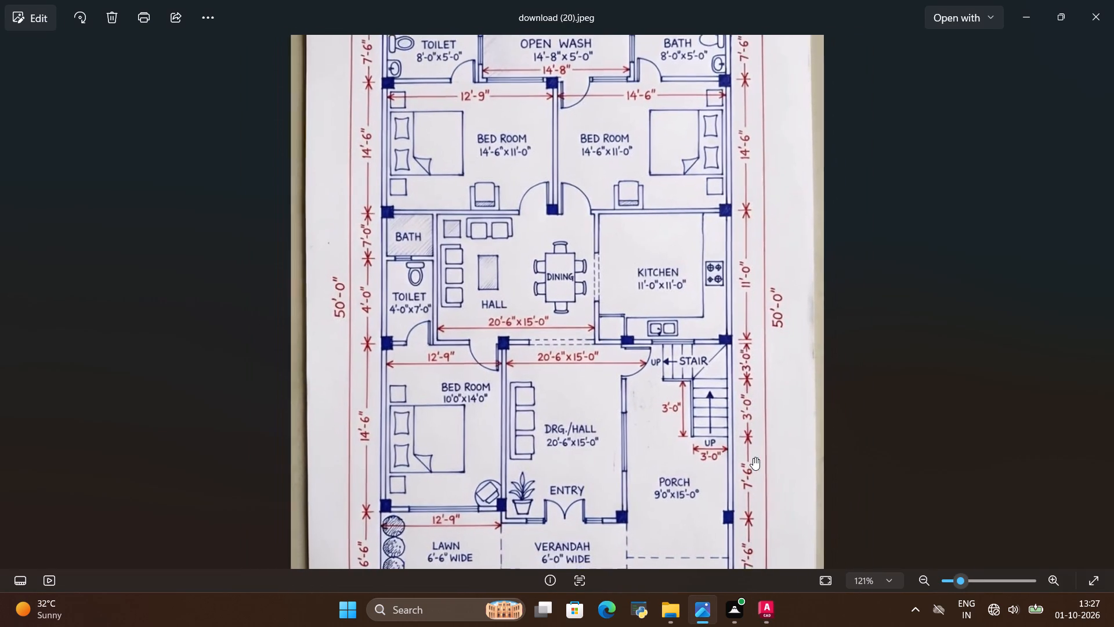
pyautogui.scroll(-2, 434, 353)
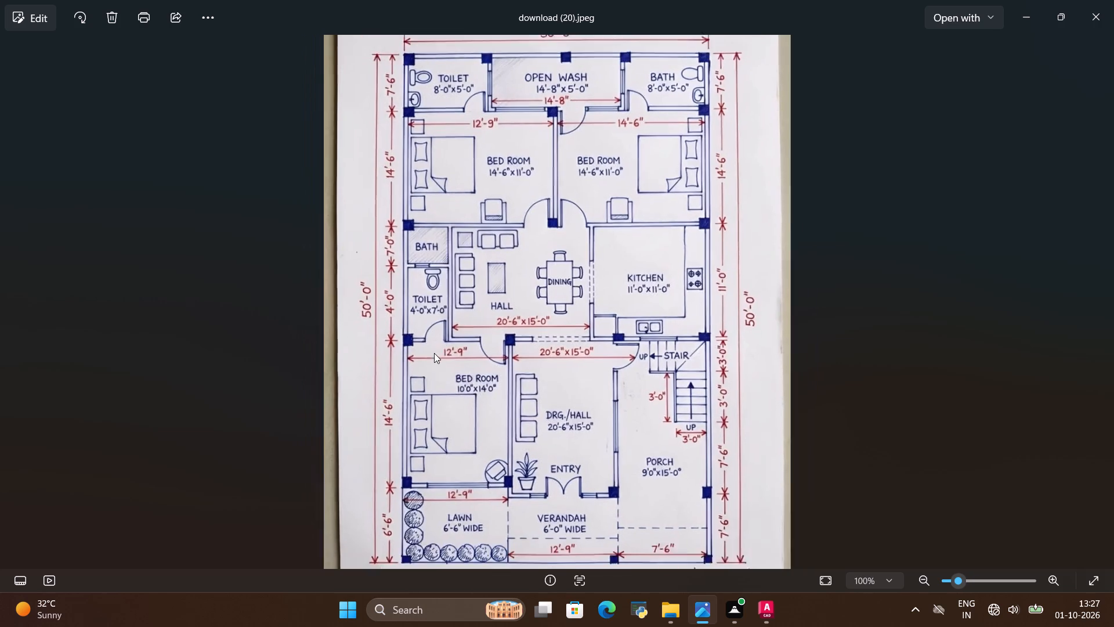
pyautogui.scroll(1, 454, 424)
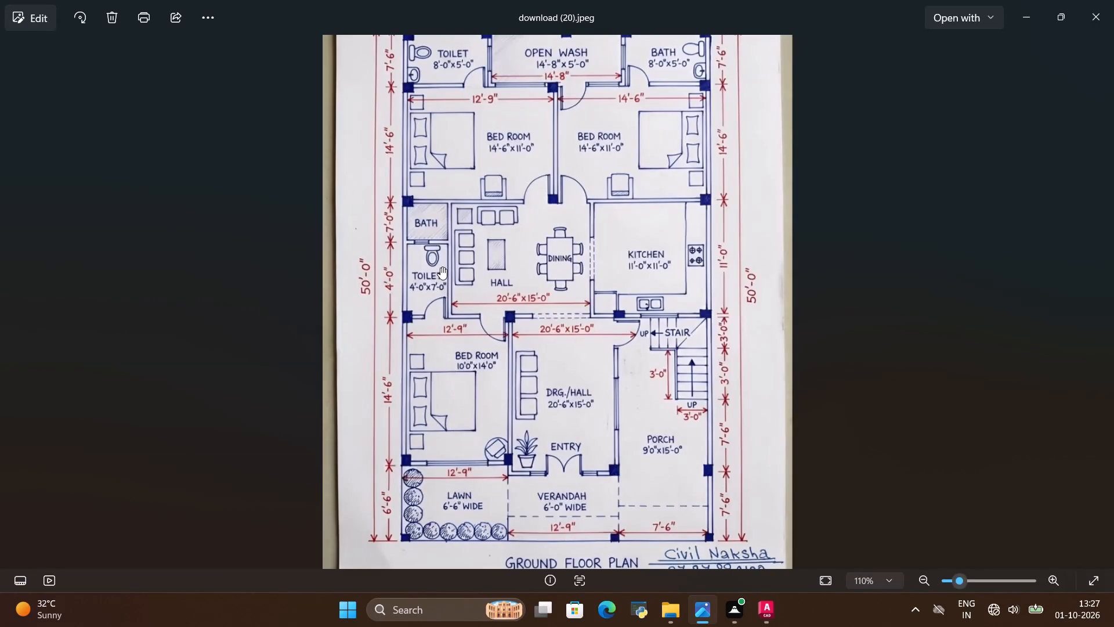
pyautogui.hotkey('alt', 'Tab')
pyautogui.hotkey('alt', 'Tab')
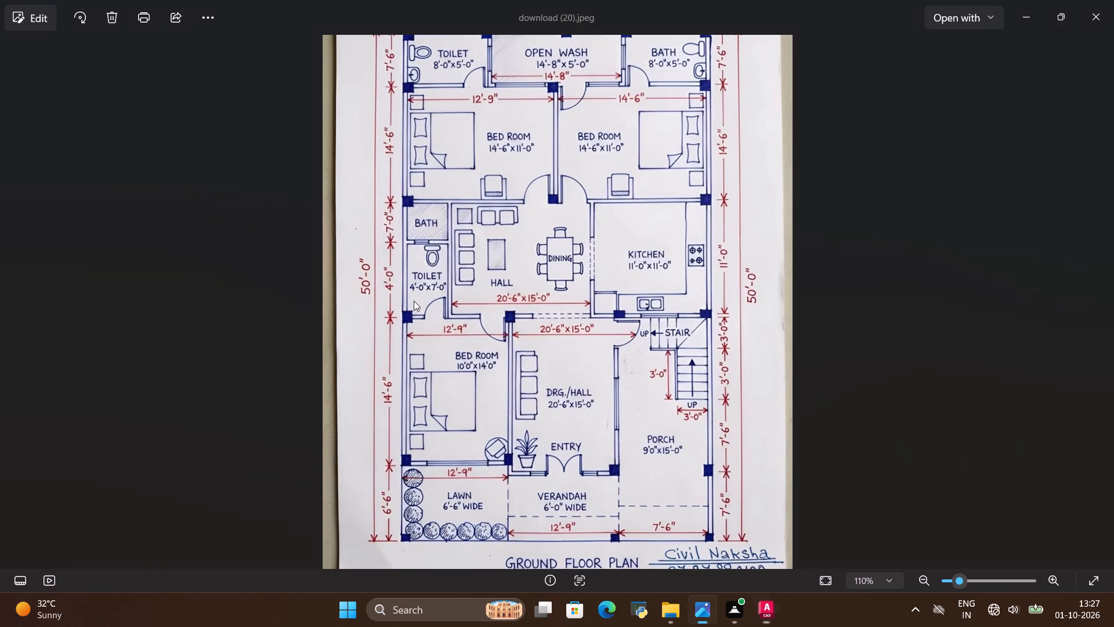
# Examine the overall width and the room widths at the rear and front of the reference plan, then return to the drawing.
pyautogui.scroll(-1, 416, 297)
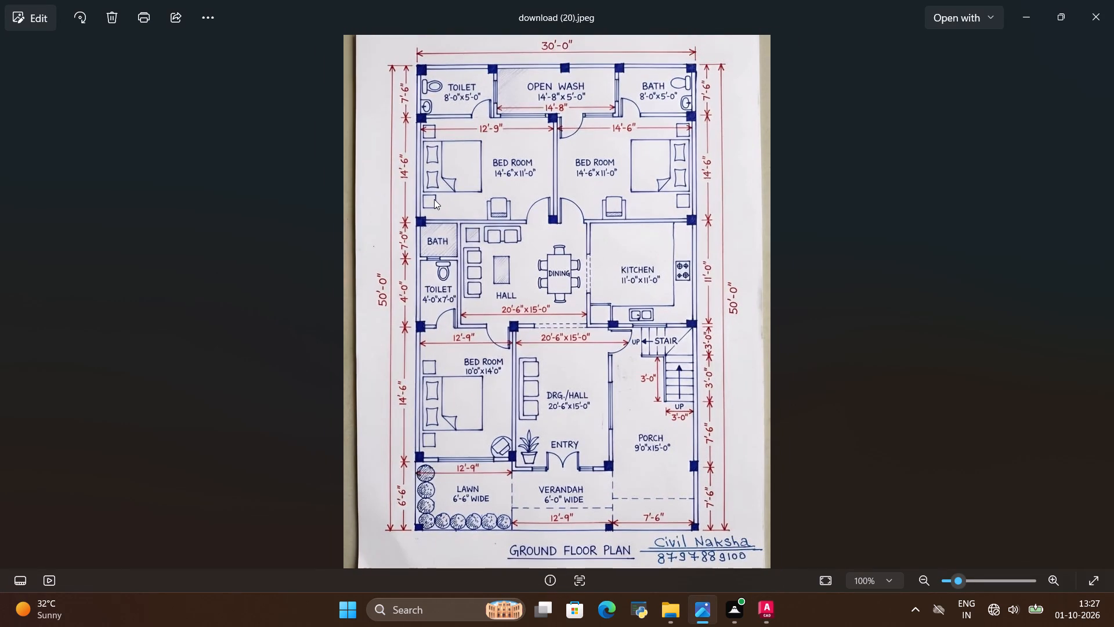
pyautogui.scroll(2, 463, 55)
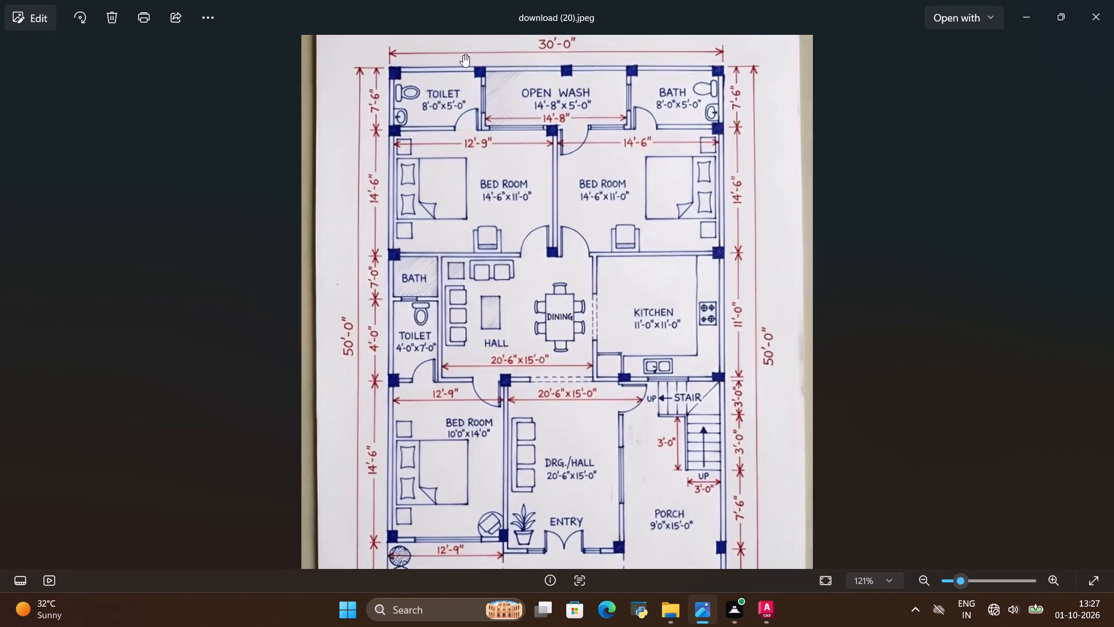
pyautogui.scroll(4, 463, 55)
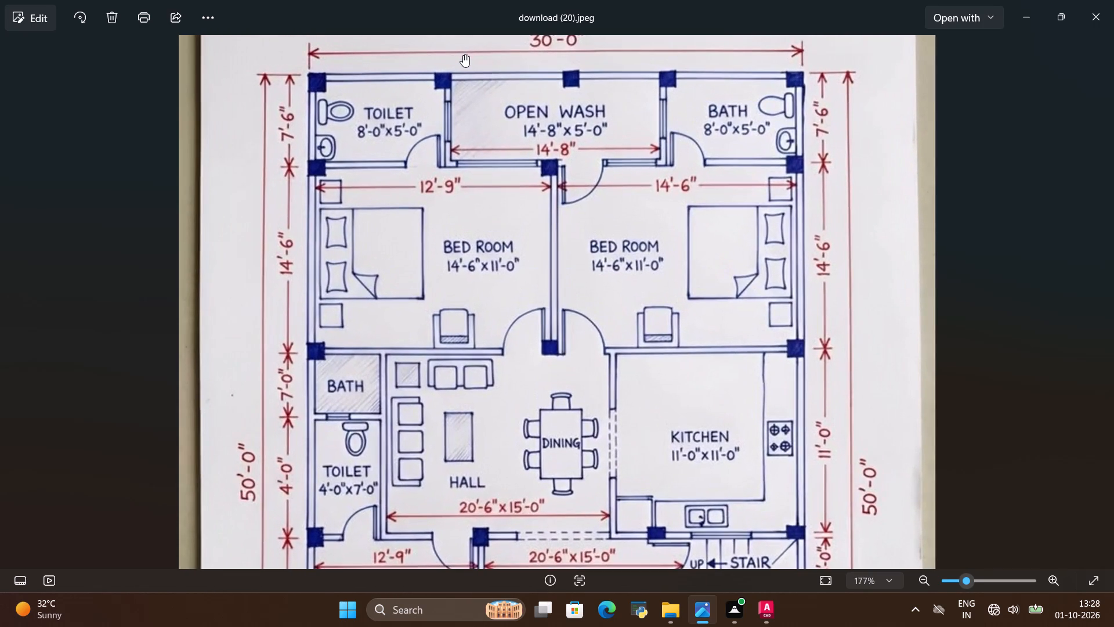
pyautogui.scroll(-2, 478, 269)
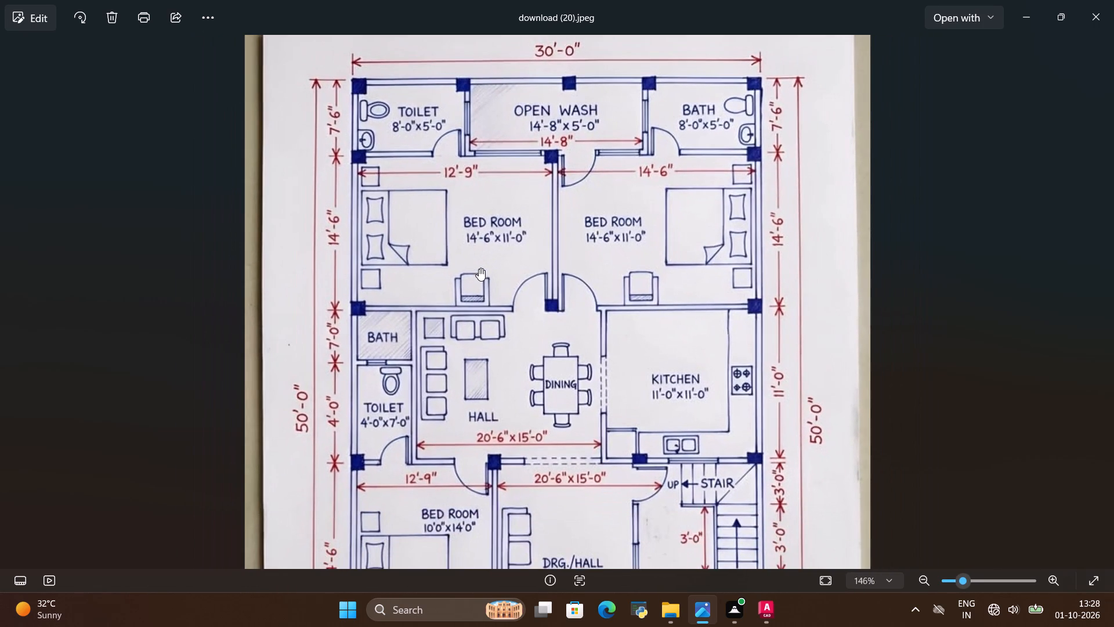
pyautogui.scroll(-6, 516, 121)
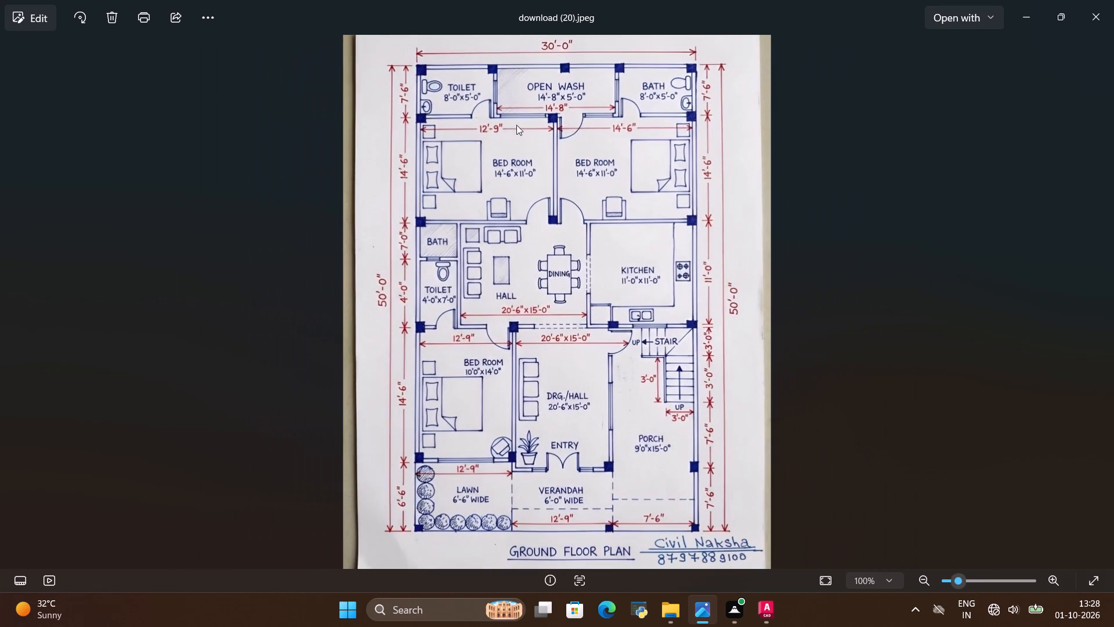
pyautogui.scroll(7, 561, 549)
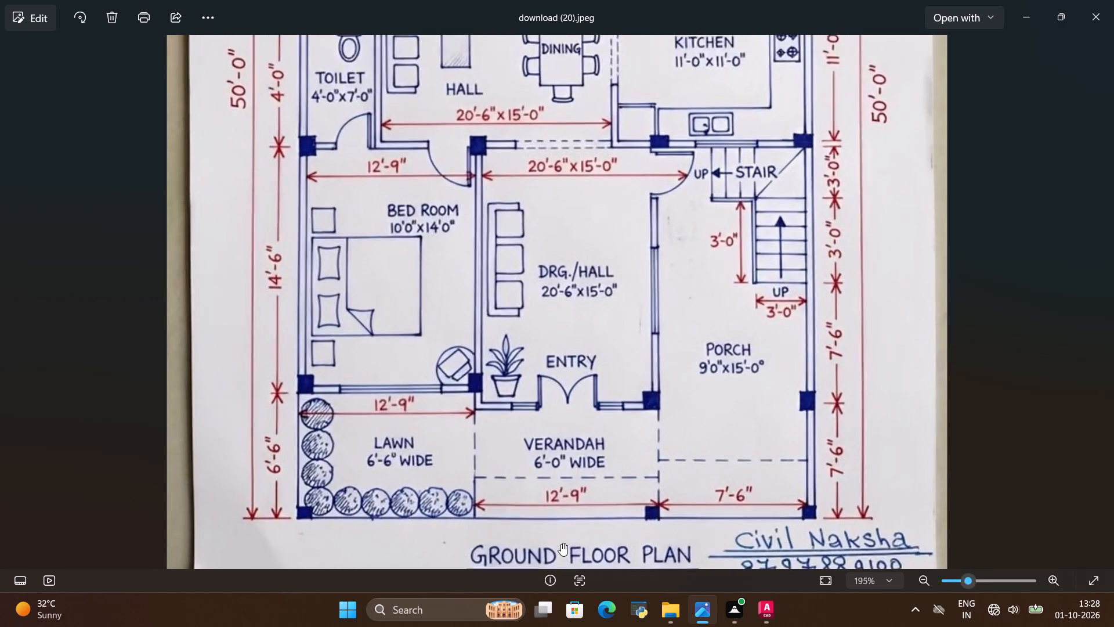
pyautogui.scroll(2, 561, 543)
pyautogui.scroll(-10, 561, 543)
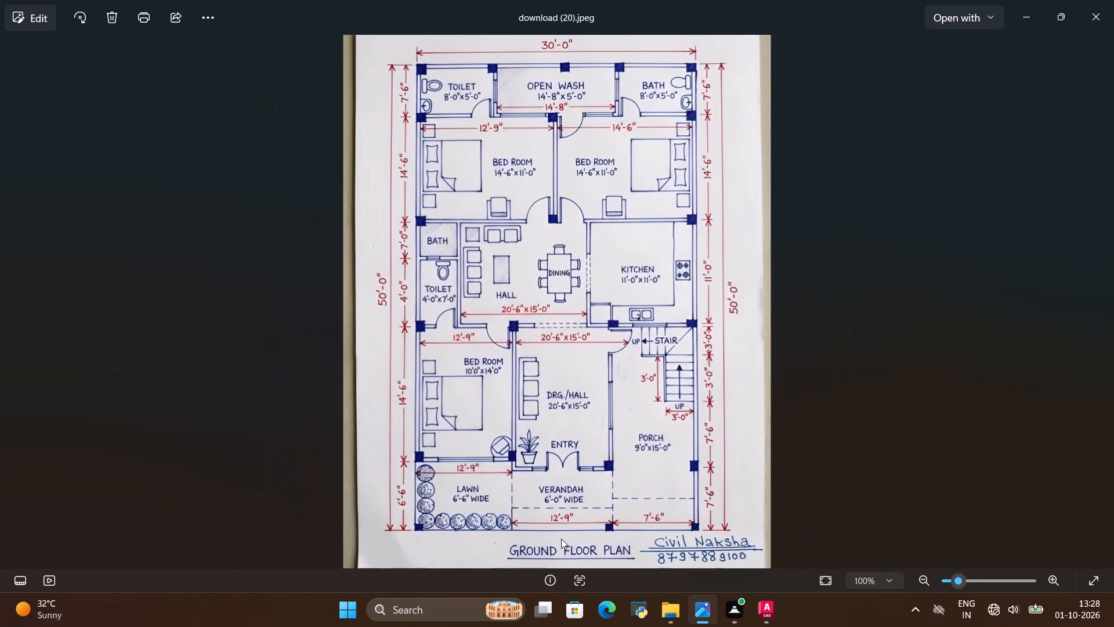
pyautogui.hotkey('alt', 'Tab')
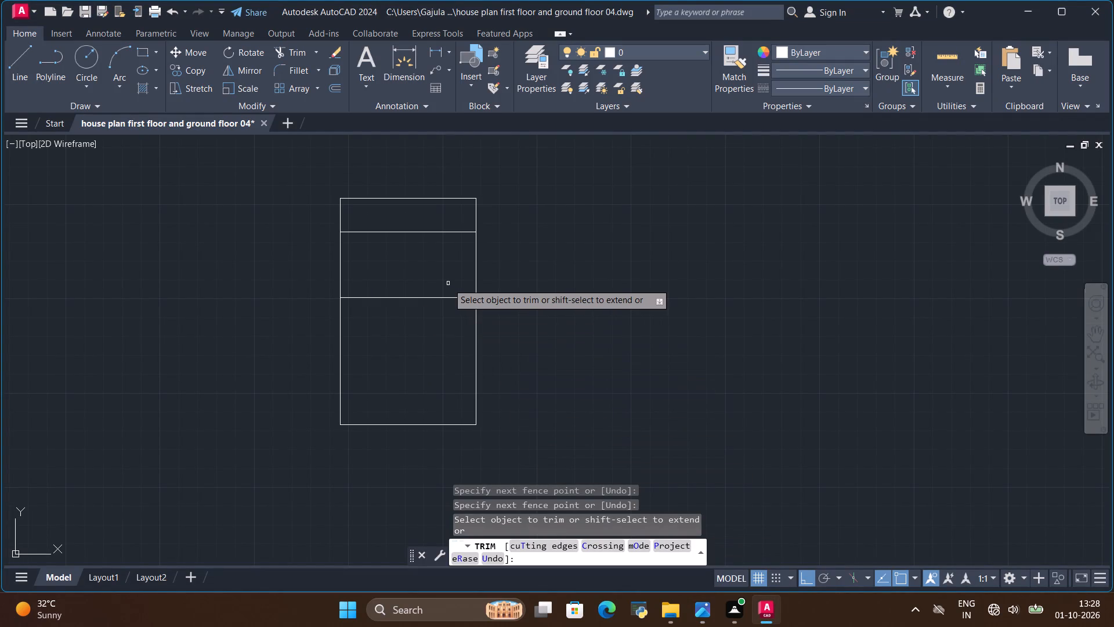
# Recheck the lawn, verandah, bedroom and hall dimensions in the reference image against the lines left in the drawing.
pyautogui.hotkey('alt', 'Tab')
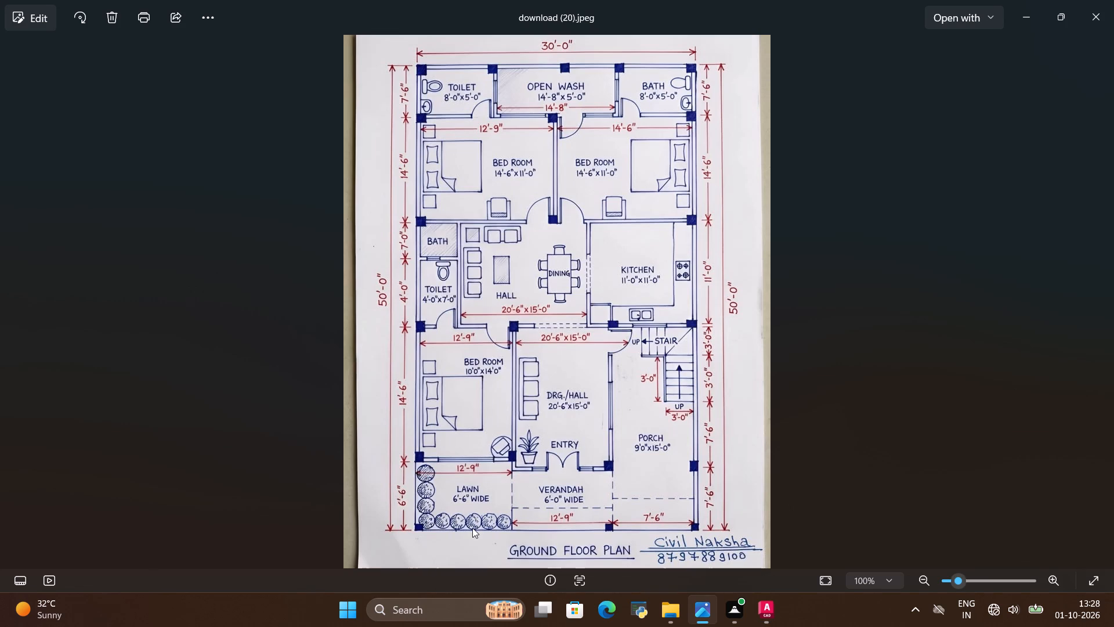
pyautogui.scroll(1, 473, 529)
pyautogui.scroll(2, 542, 501)
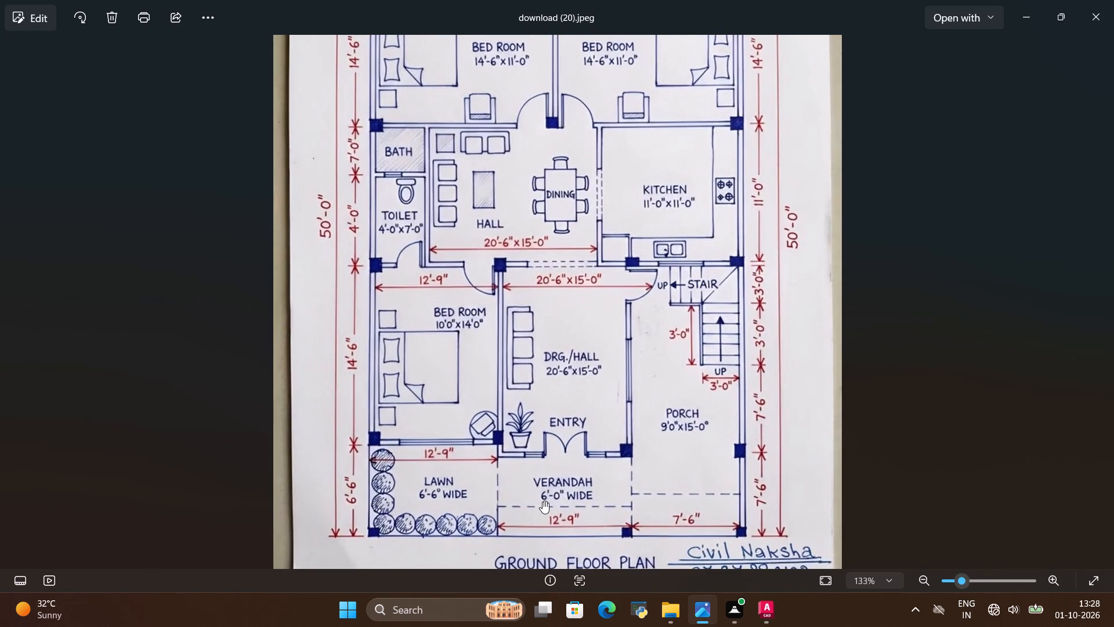
pyautogui.scroll(-2, 542, 501)
pyautogui.hotkey('alt', 'Tab')
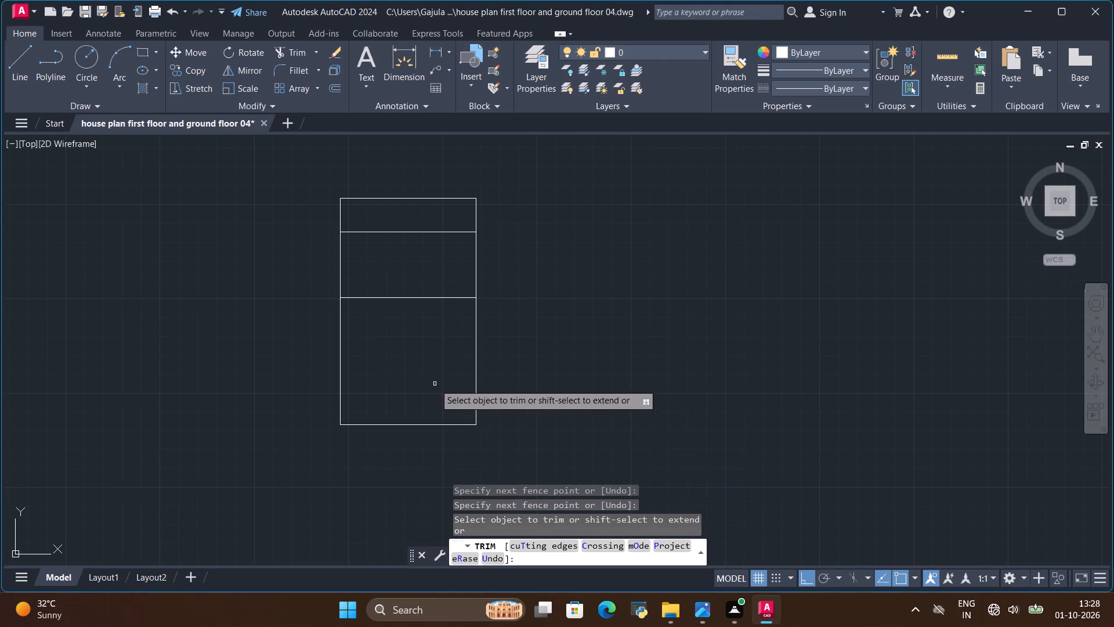
pyautogui.hotkey('alt', 'Tab')
pyautogui.scroll(-3, 463, 377)
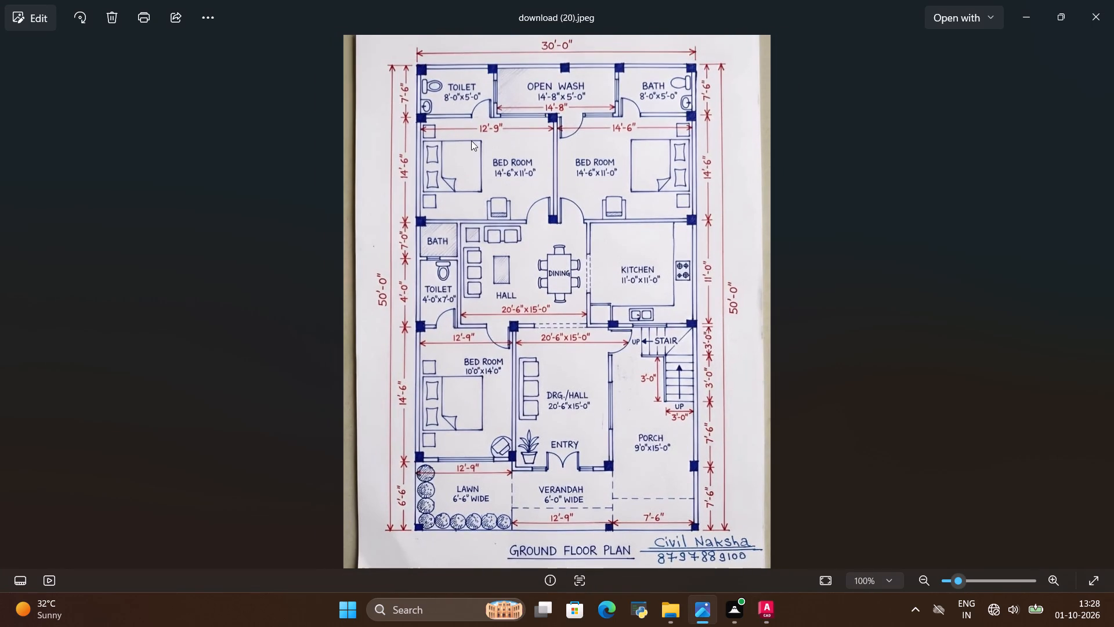
pyautogui.scroll(1, 471, 140)
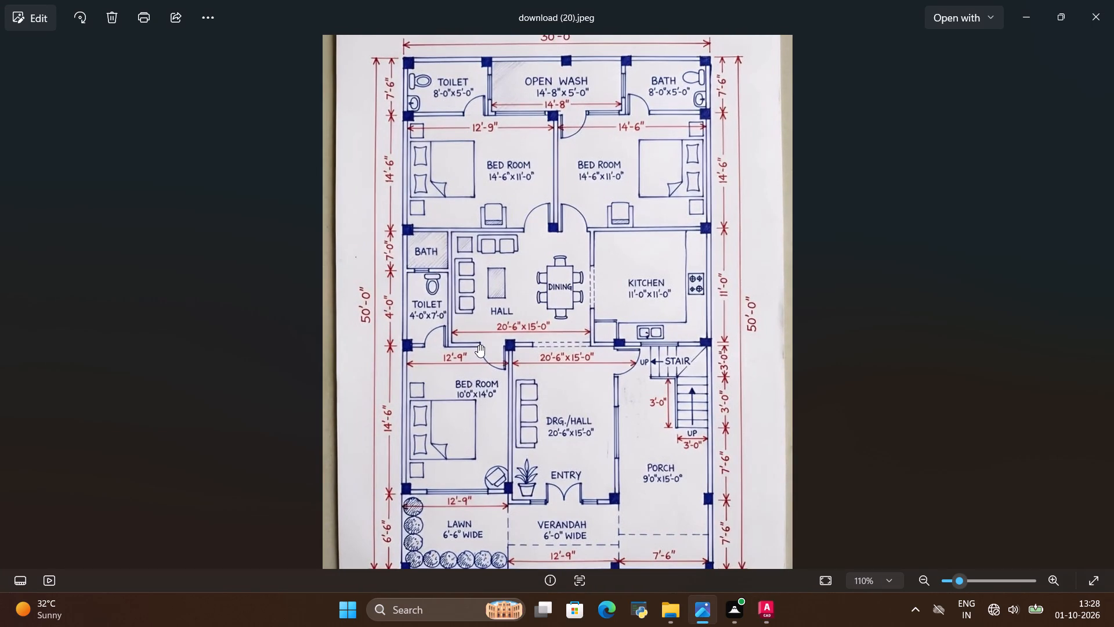
pyautogui.scroll(-1, 478, 345)
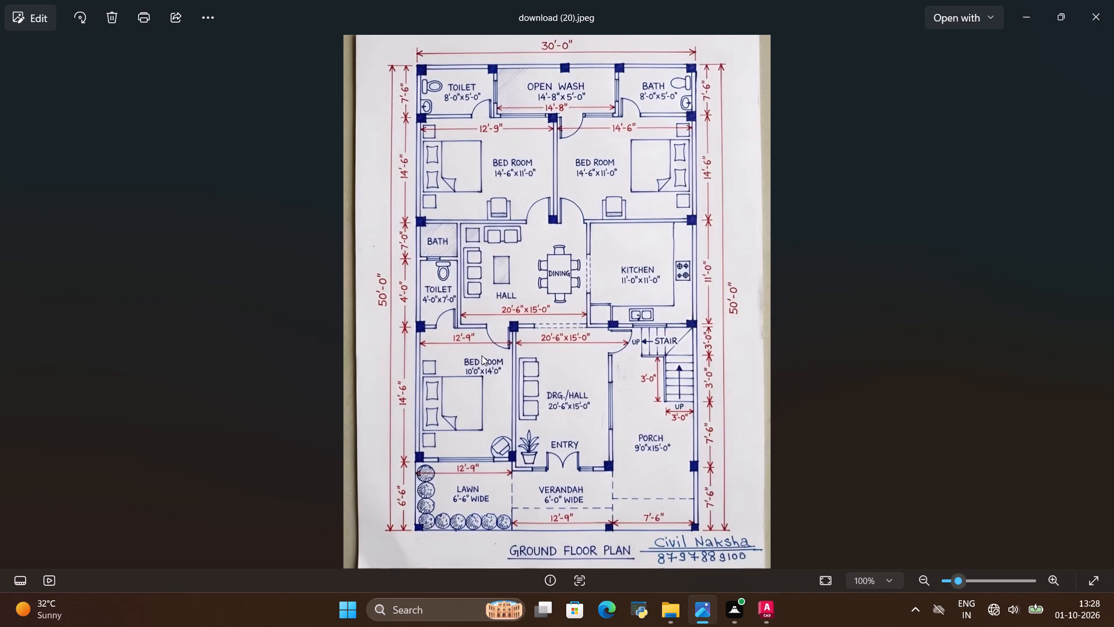
pyautogui.scroll(2, 424, 106)
pyautogui.scroll(2, 472, 126)
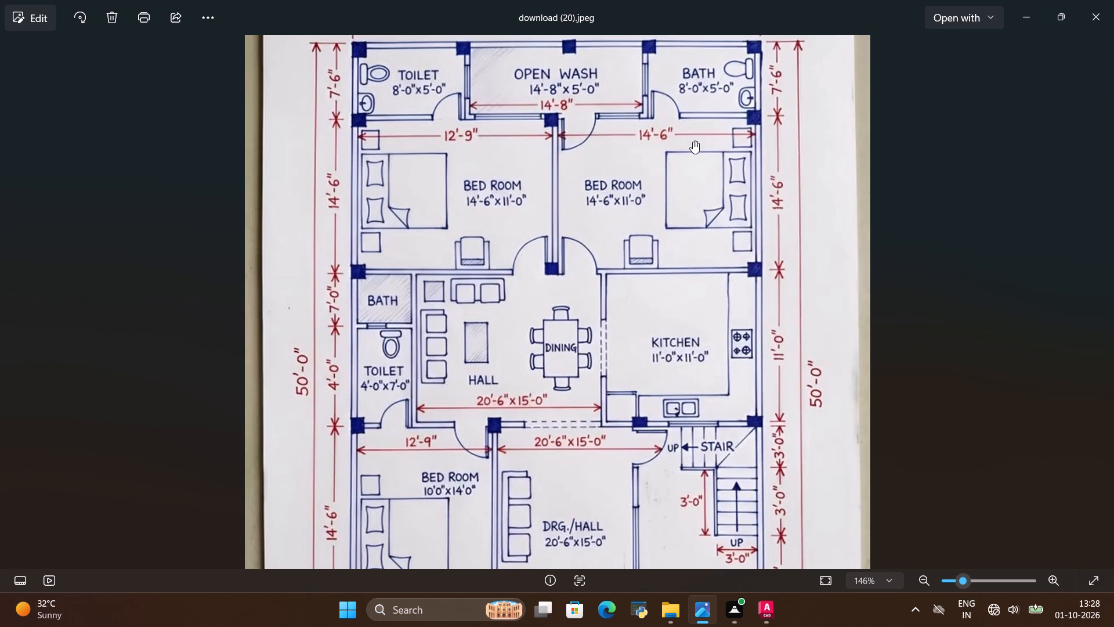
# Recheck the rear bedroom depth in the reference image and trim away the horizontal line at the rear bedrooms' lower side.
pyautogui.hotkey('alt', 'Tab')
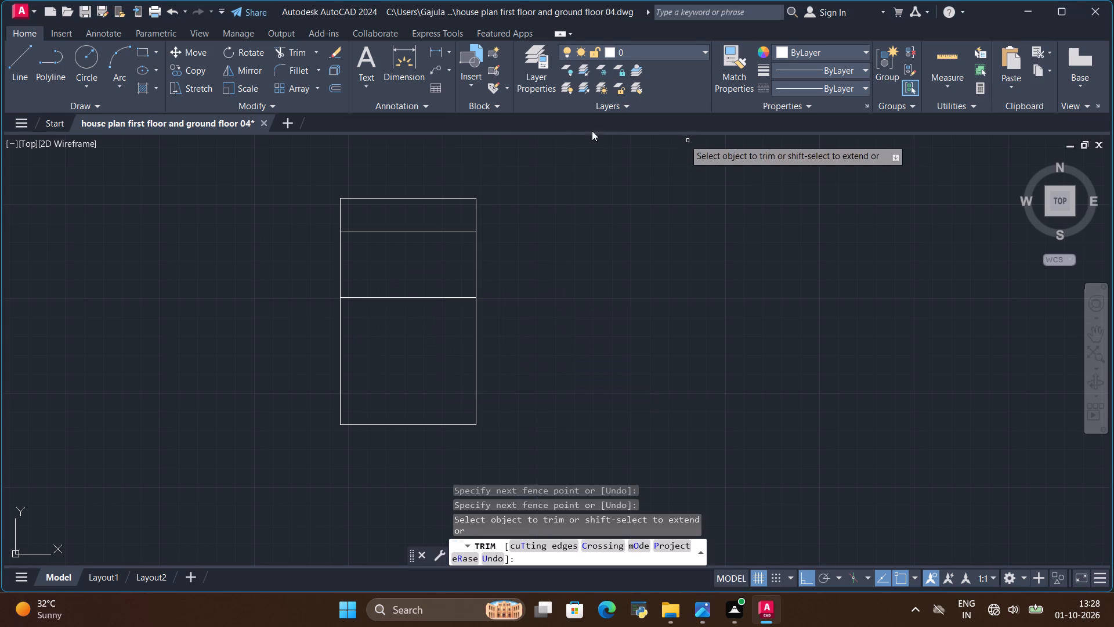
pyautogui.hotkey('alt', 'Tab')
pyautogui.scroll(-2, 529, 260)
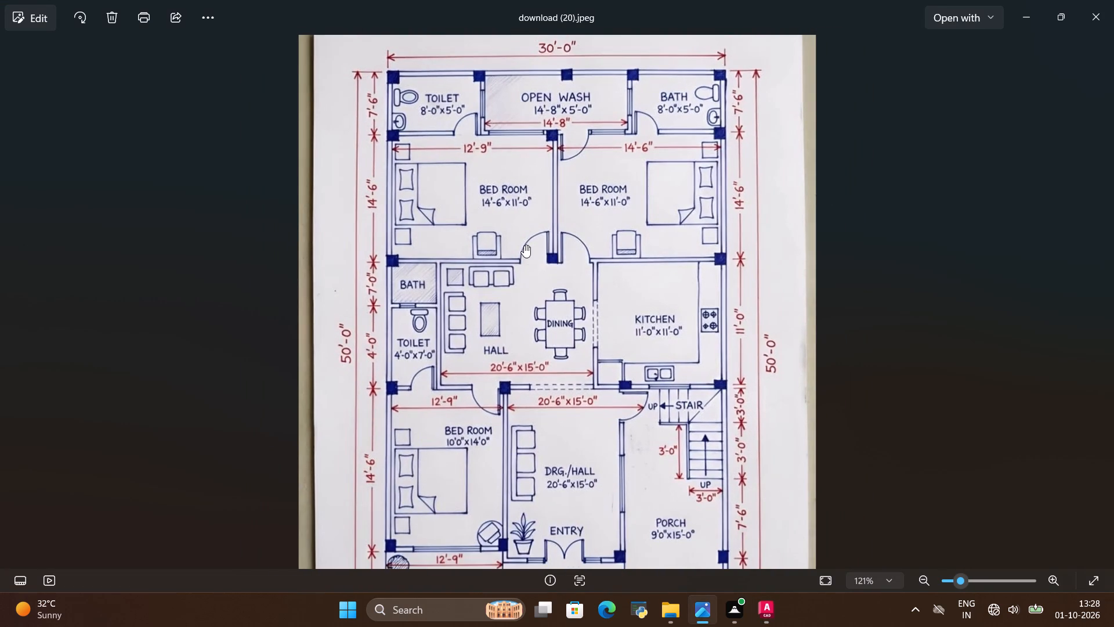
pyautogui.hotkey('alt', 'Tab')
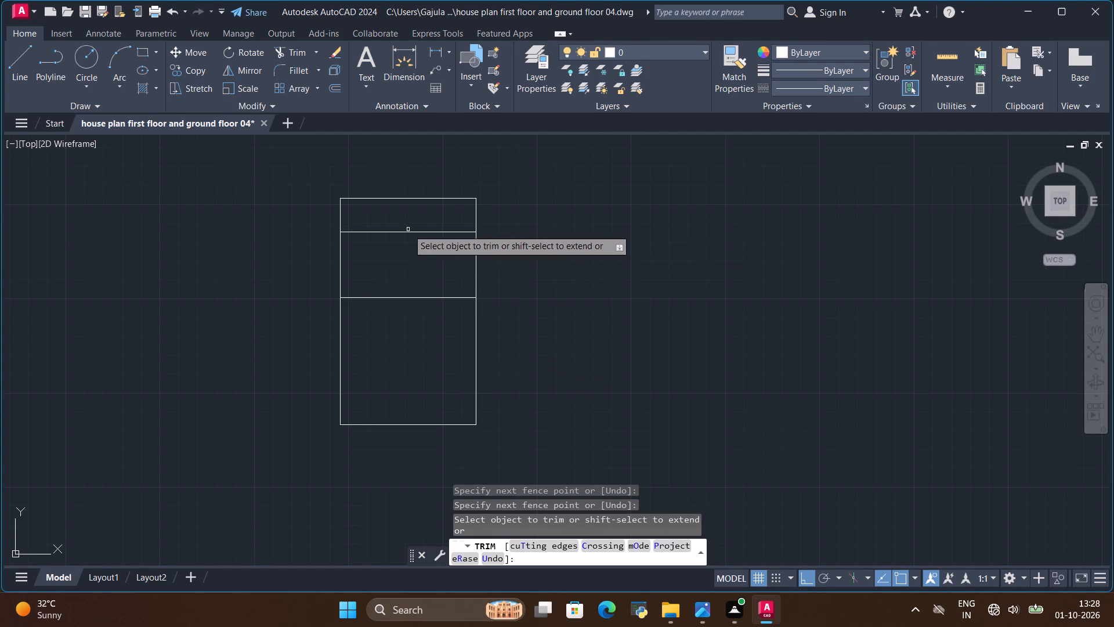
pyautogui.hotkey('alt', 'Tab')
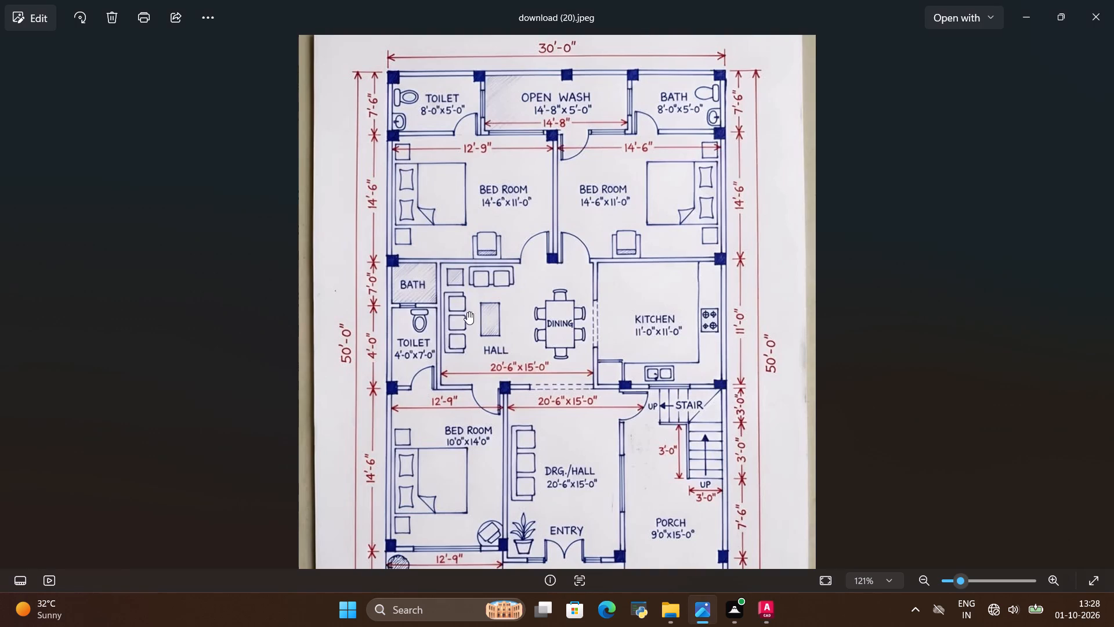
pyautogui.scroll(-1, 447, 298)
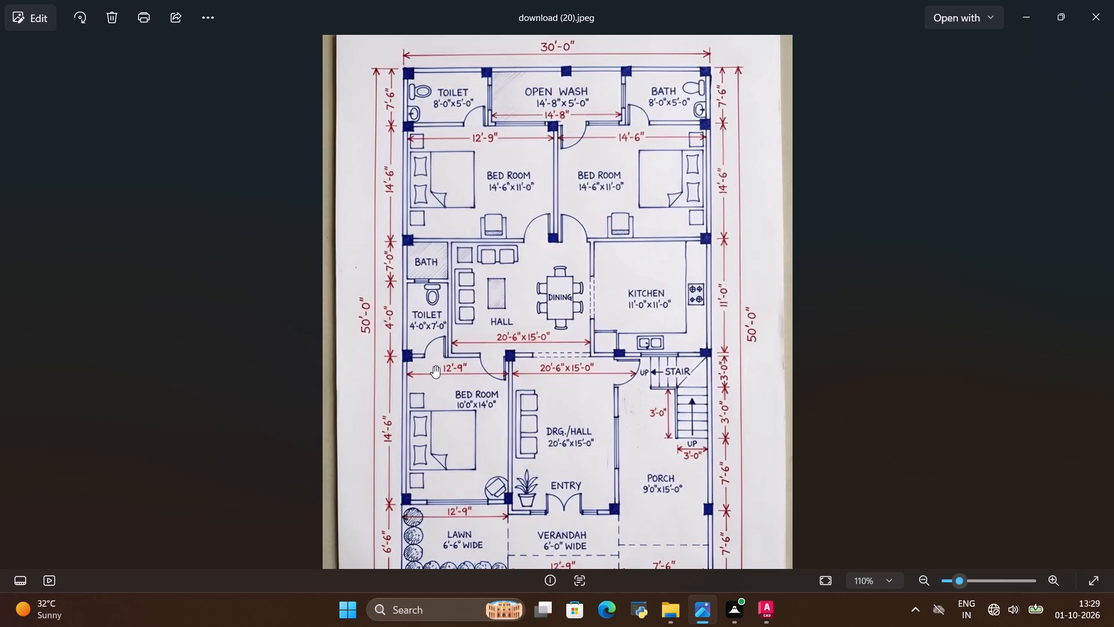
pyautogui.hotkey('alt', 'Tab')
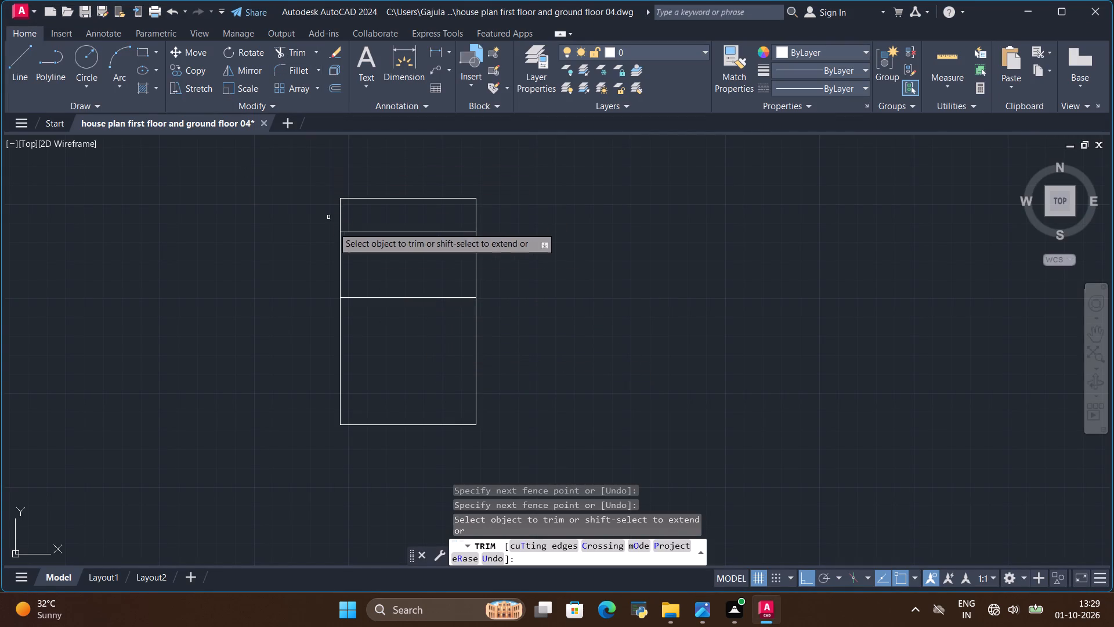
pyautogui.click(297, 45)
pyautogui.moveTo(382, 265); pyautogui.dragTo(406, 338)
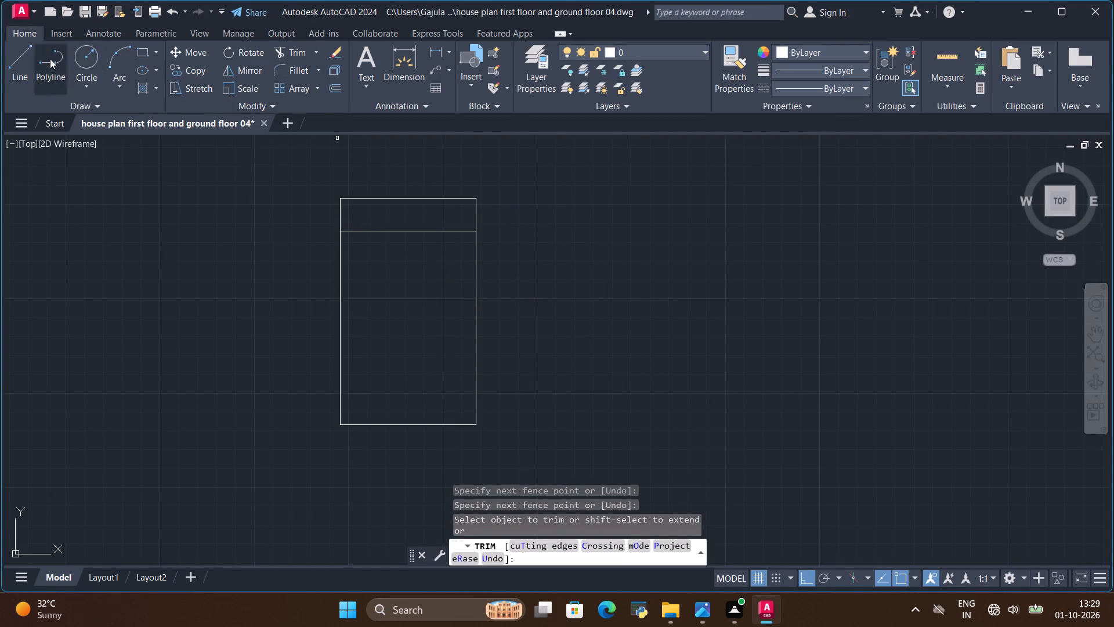
pyautogui.press('space')
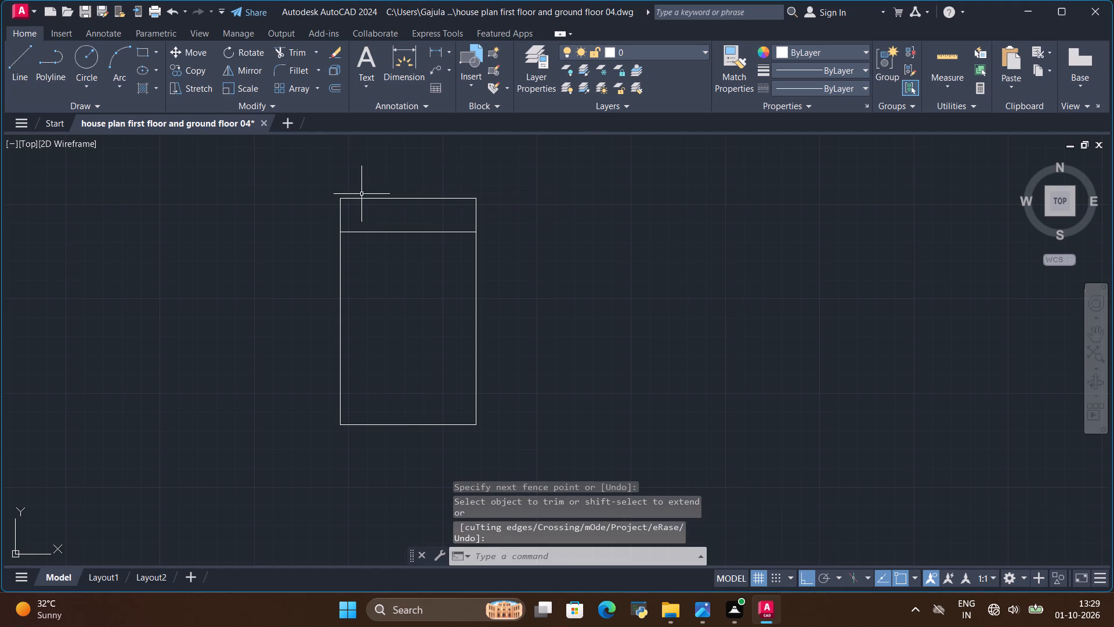
# Copy the horizontal wall line below the rear toilet, open wash and bath 13' straight down for the rear bedrooms' lower wall.
pyautogui.click(384, 233)
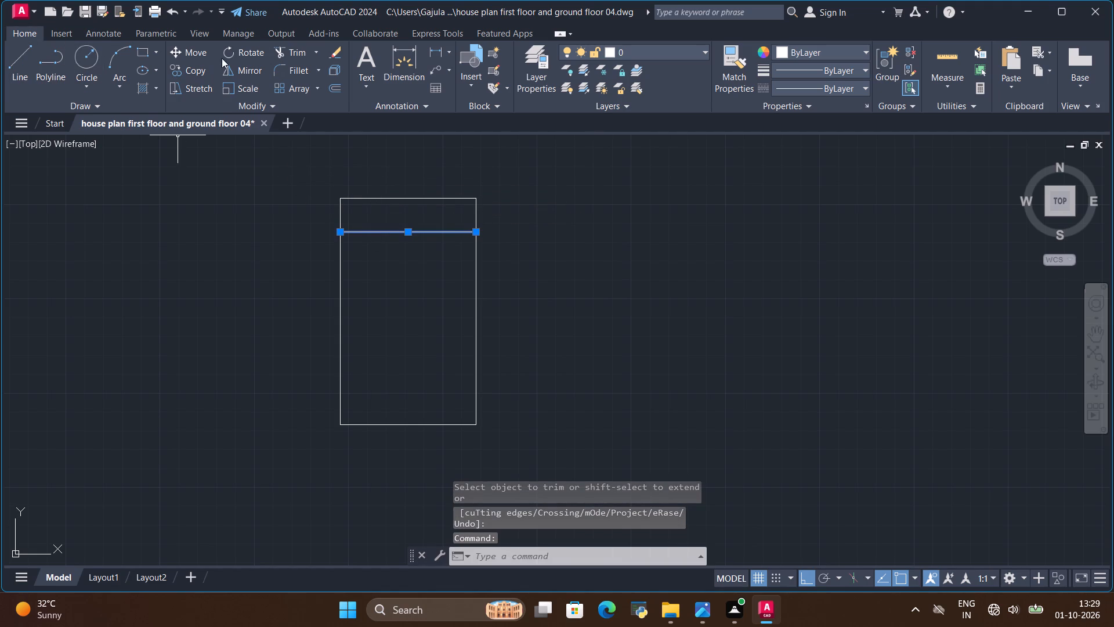
pyautogui.click(193, 69)
pyautogui.scroll(1, 420, 215)
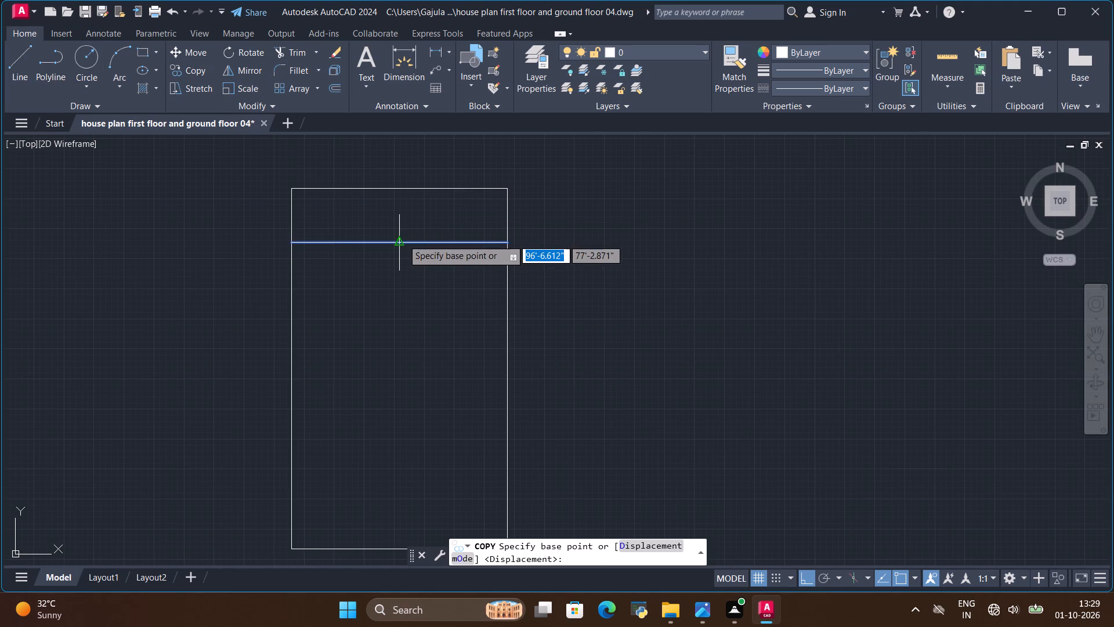
pyautogui.click(403, 241)
pyautogui.press('BackSpace')
pyautogui.press('BackSpace')
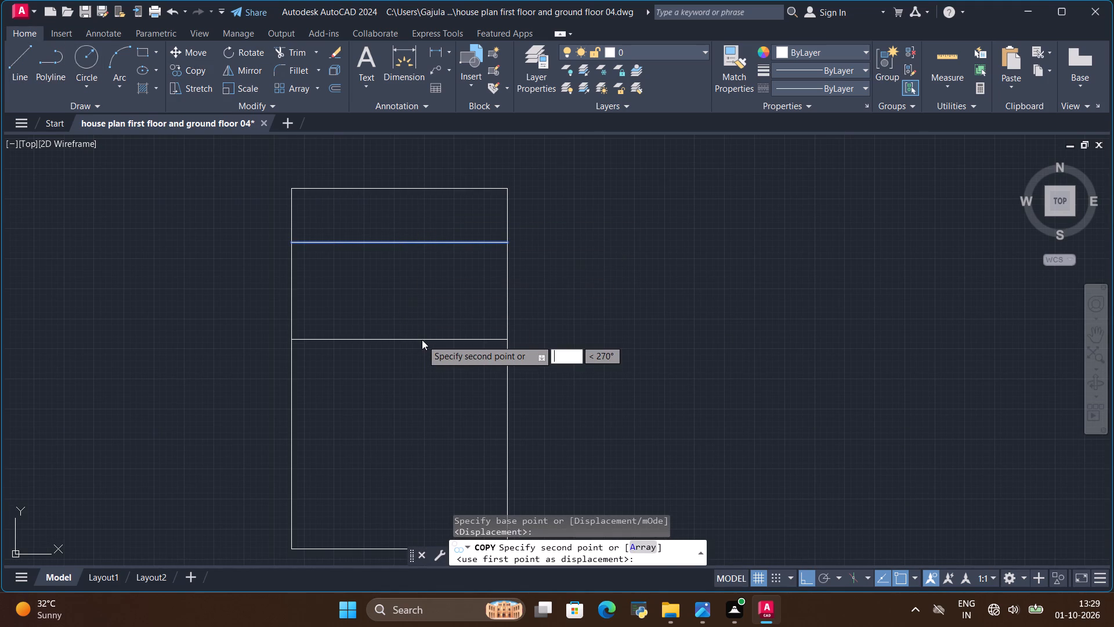
pyautogui.write('13')
pyautogui.press("'")
pyautogui.press('Return')
pyautogui.press('Escape')
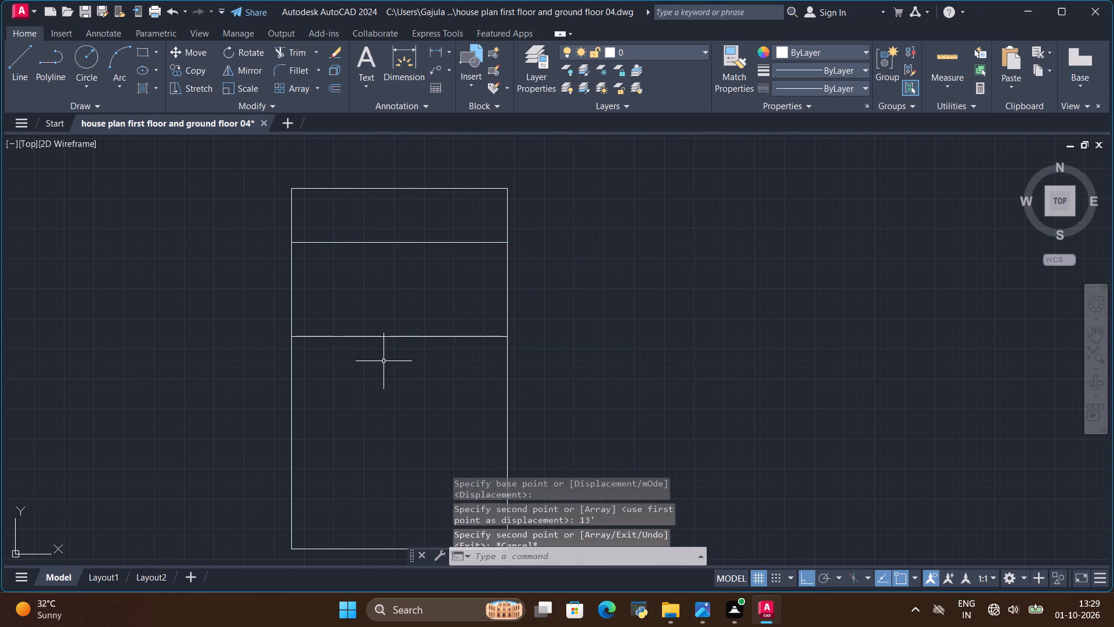
# Check the hall and kitchen zone in the reference image, and copy the rear bedrooms' lower wall line 13' straight down.
pyautogui.hotkey('alt', 'Tab')
pyautogui.scroll(-2, 388, 320)
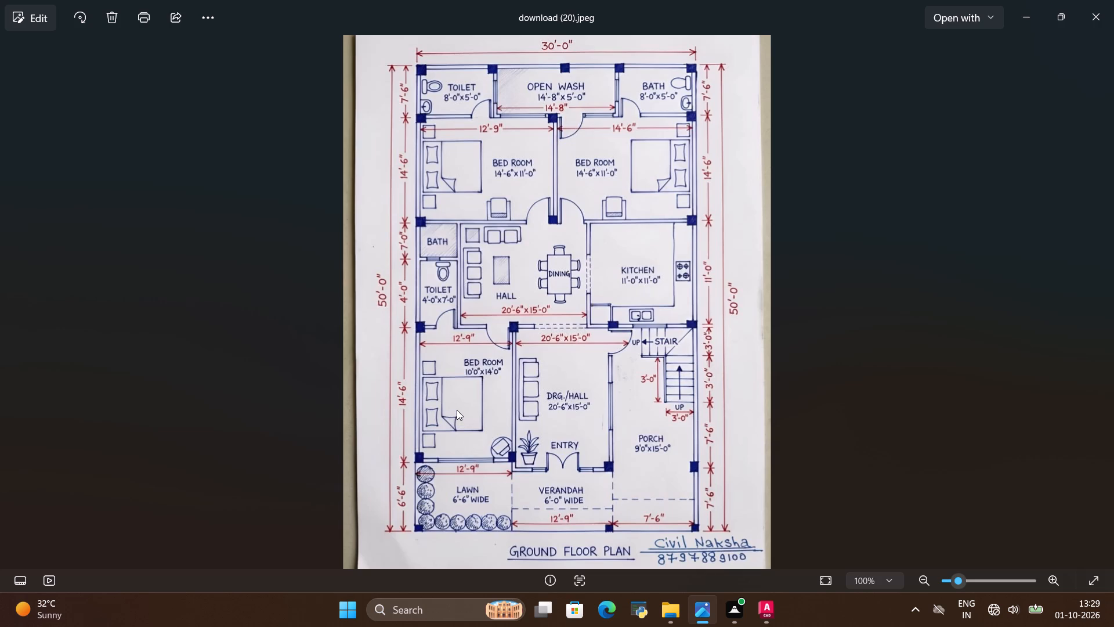
pyautogui.hotkey('alt', 'Tab')
pyautogui.scroll(-2, 439, 367)
pyautogui.scroll(1, 423, 410)
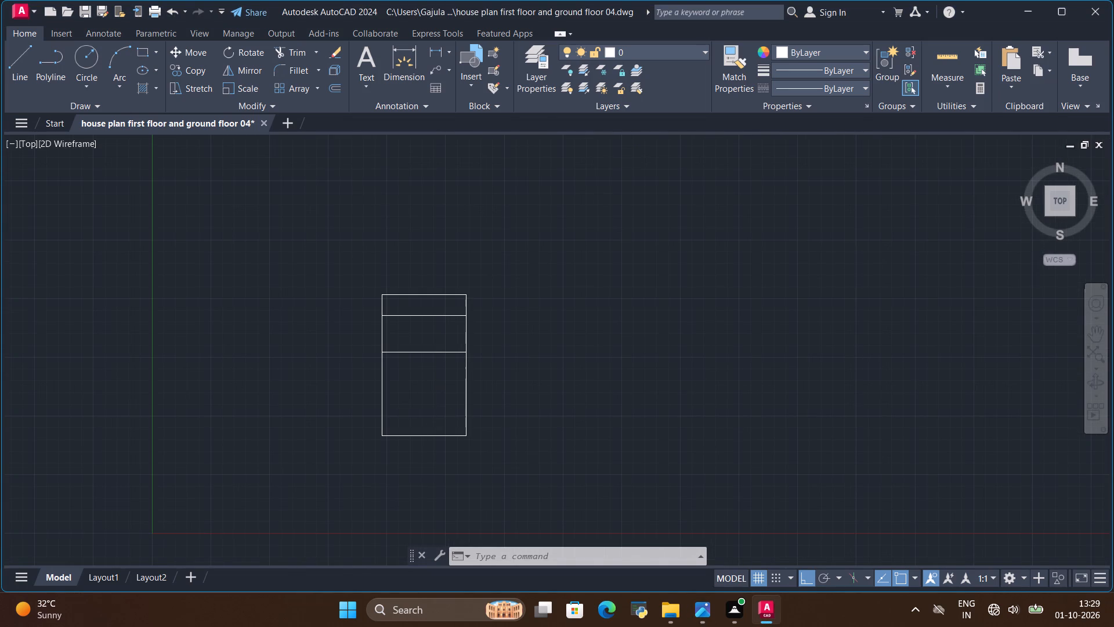
pyautogui.hotkey('alt', 'Tab')
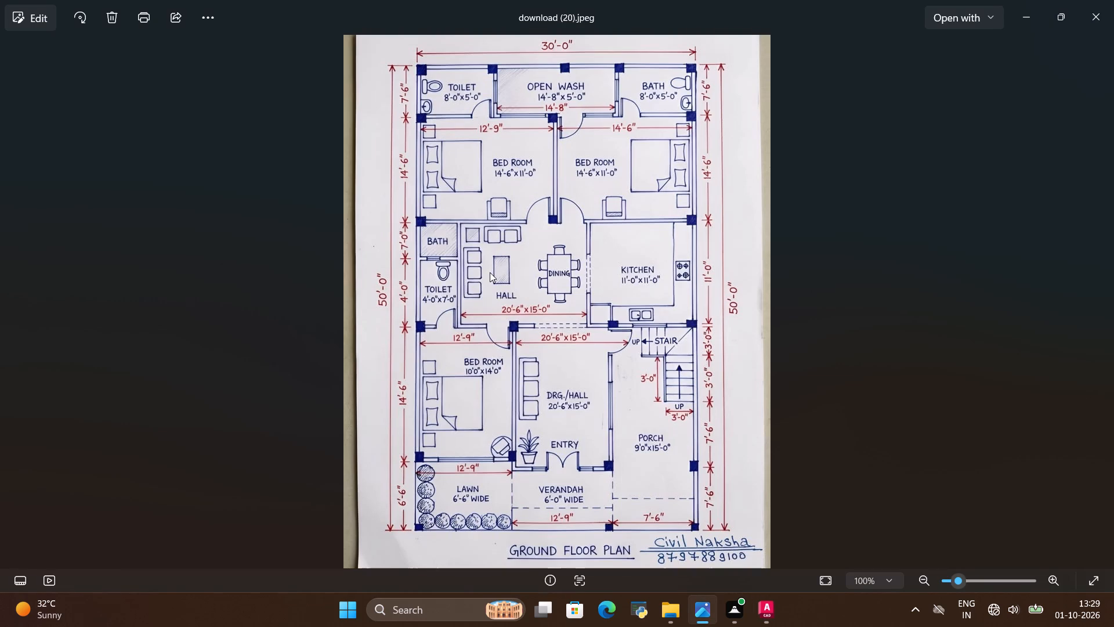
pyautogui.hotkey('alt', 'Tab')
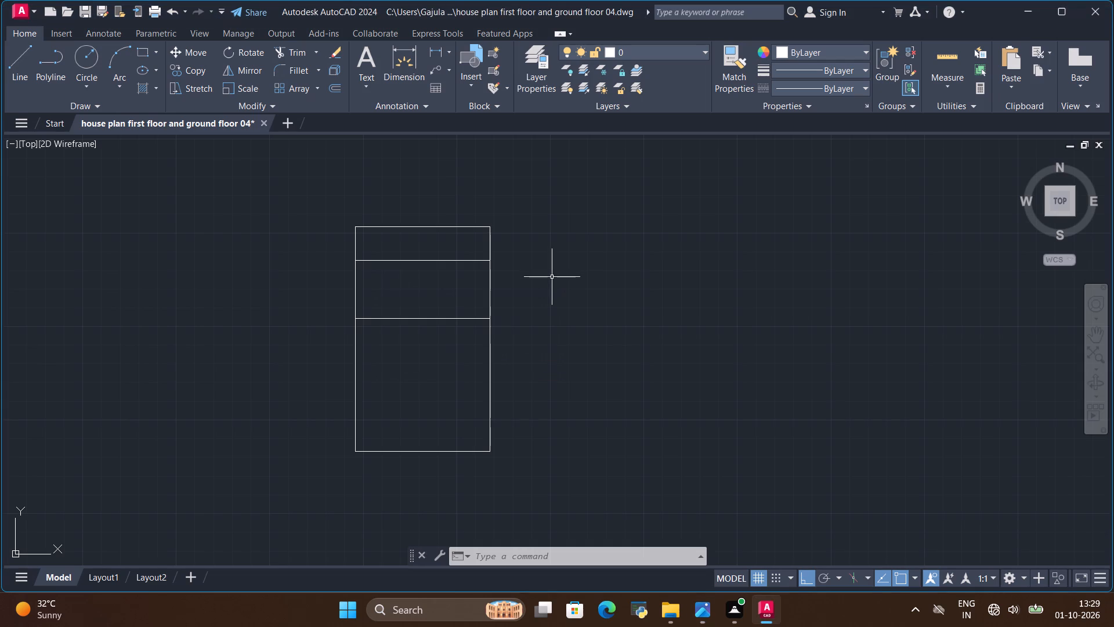
pyautogui.click(445, 319)
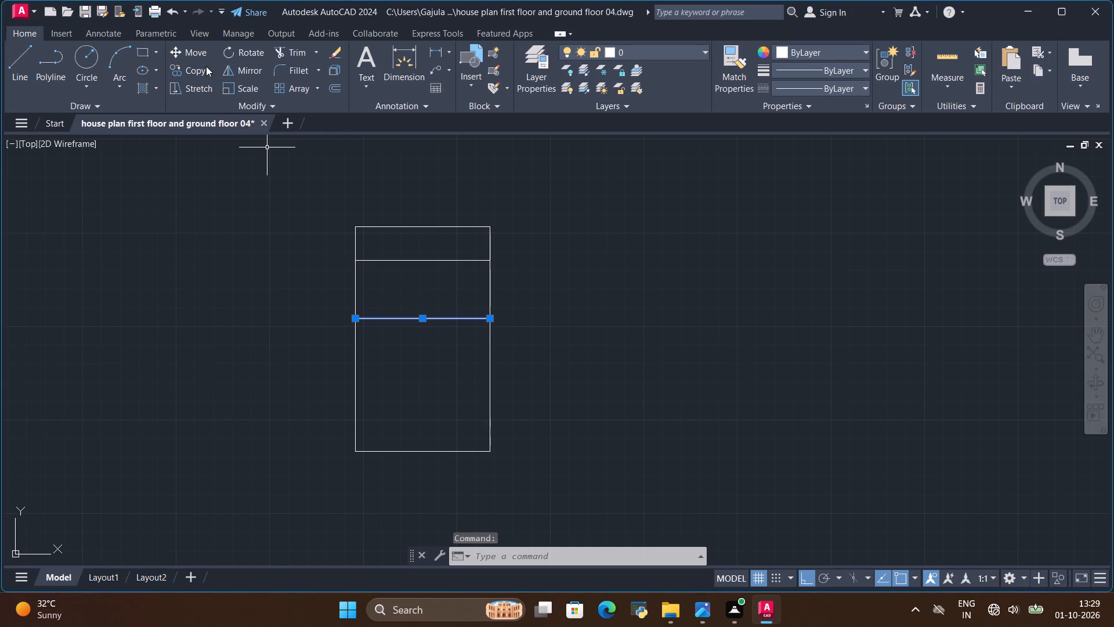
pyautogui.click(194, 73)
pyautogui.click(421, 320)
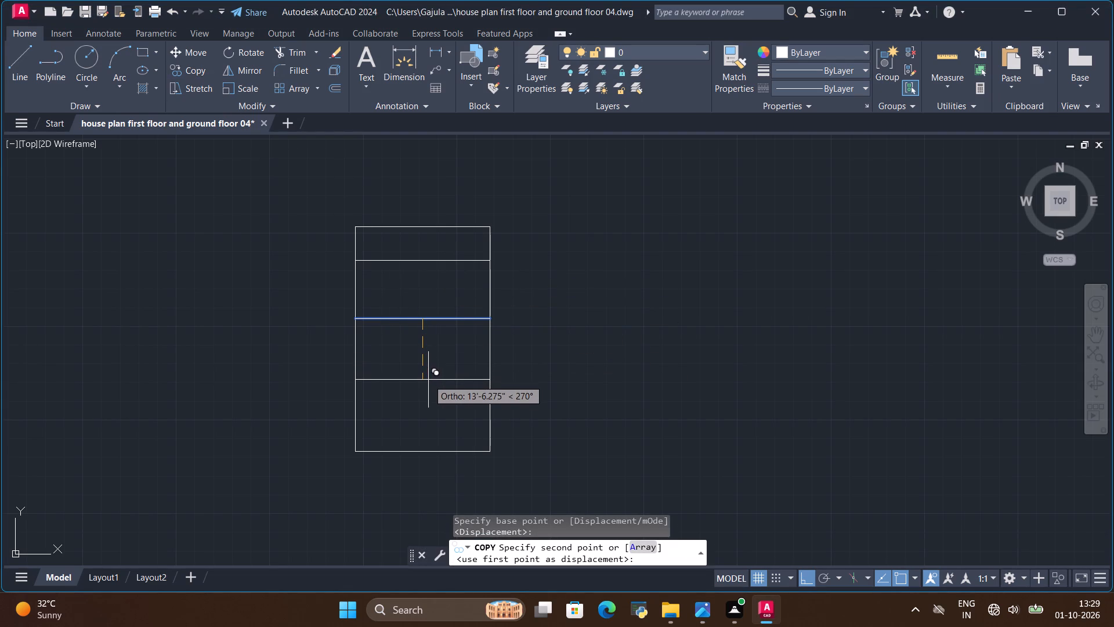
pyautogui.press('BackSpace')
pyautogui.press('BackSpace')
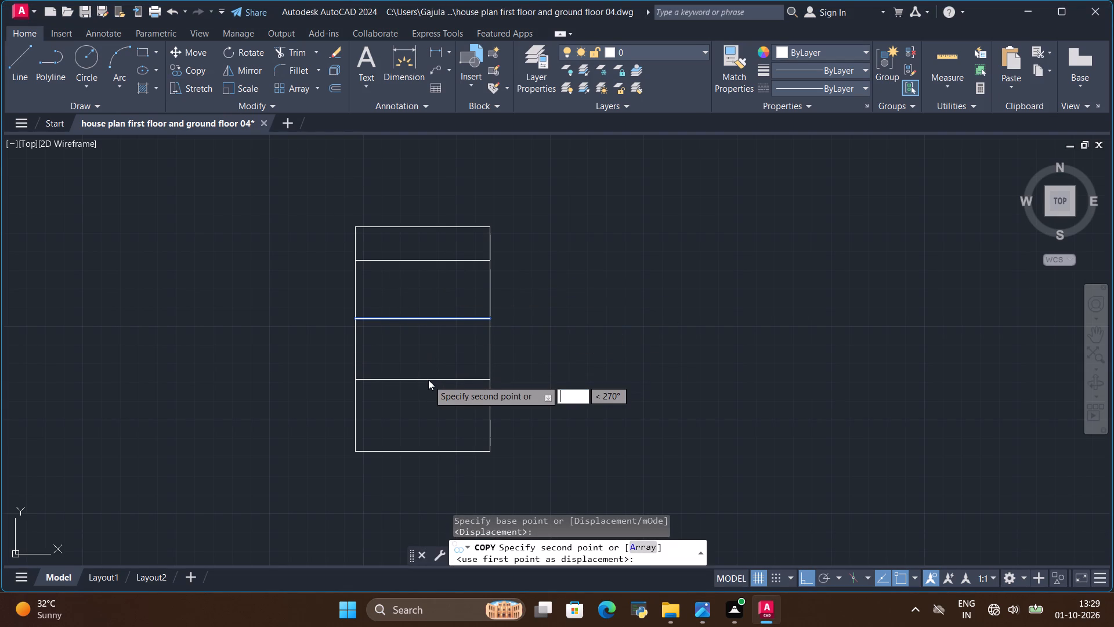
pyautogui.write("13'")
pyautogui.press('Return')
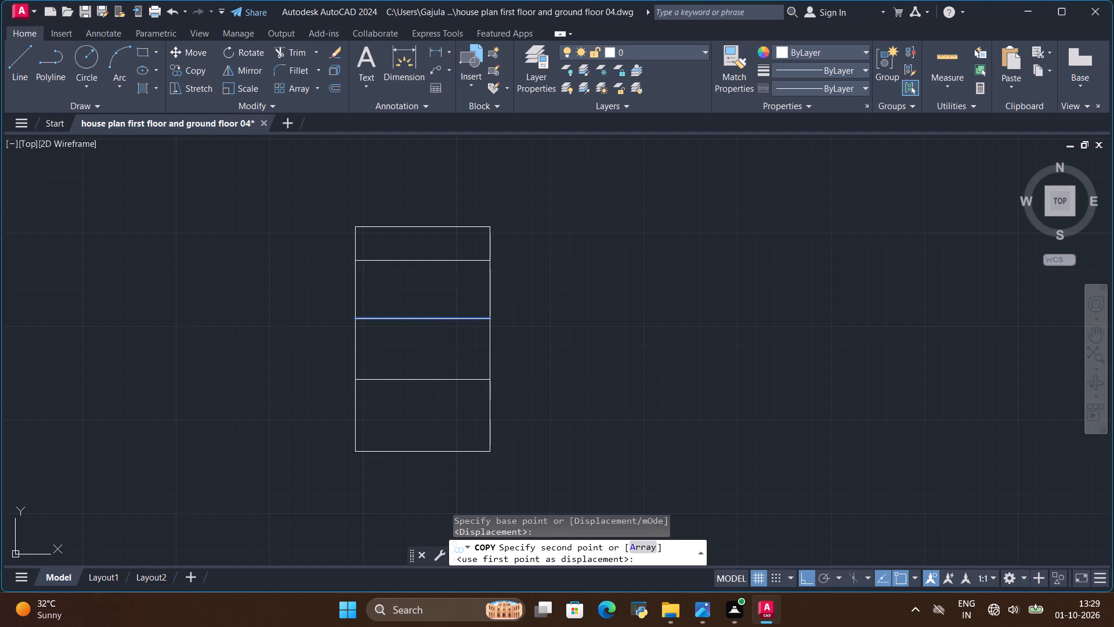
pyautogui.press('Escape')
# Compare the hall, kitchen and front room depths in the reference image with the horizontal lines drawn so far.
pyautogui.hotkey('alt', 'Tab')
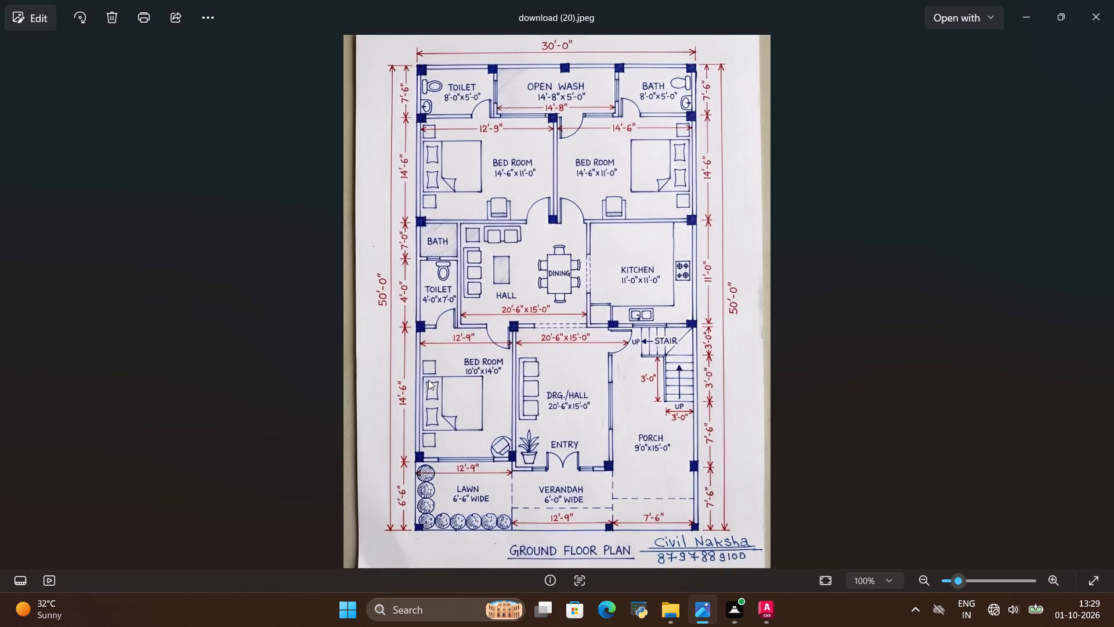
pyautogui.scroll(-3, 428, 379)
pyautogui.scroll(-2, 450, 483)
pyautogui.scroll(-3, 642, 370)
pyautogui.scroll(3, 586, 397)
pyautogui.scroll(-4, 561, 397)
pyautogui.hotkey('alt', 'Tab')
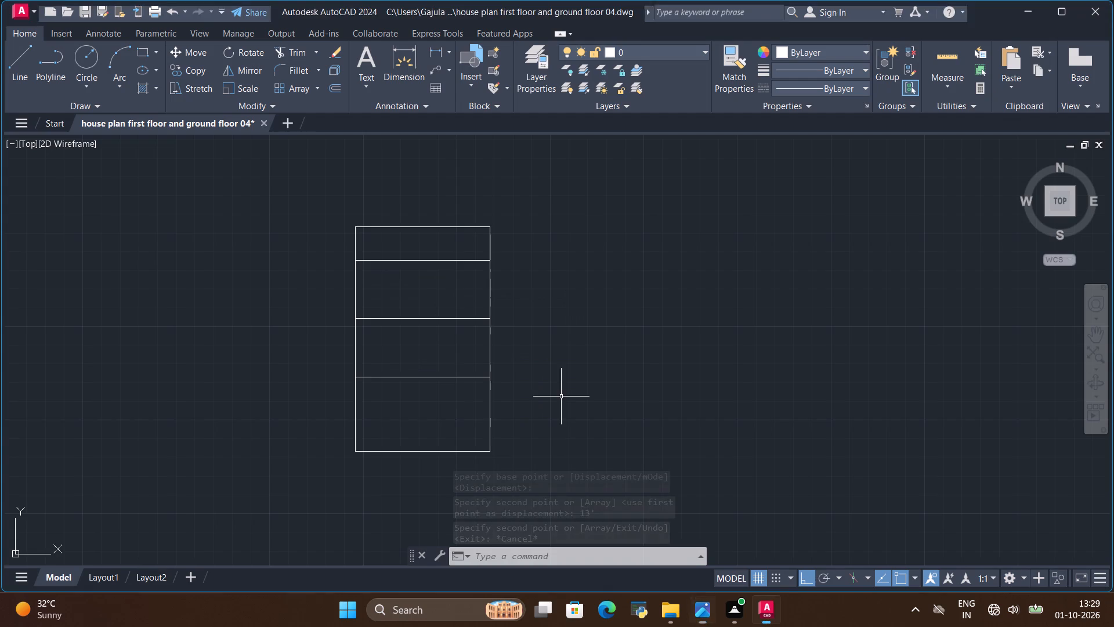
pyautogui.hotkey('alt', 'Tab')
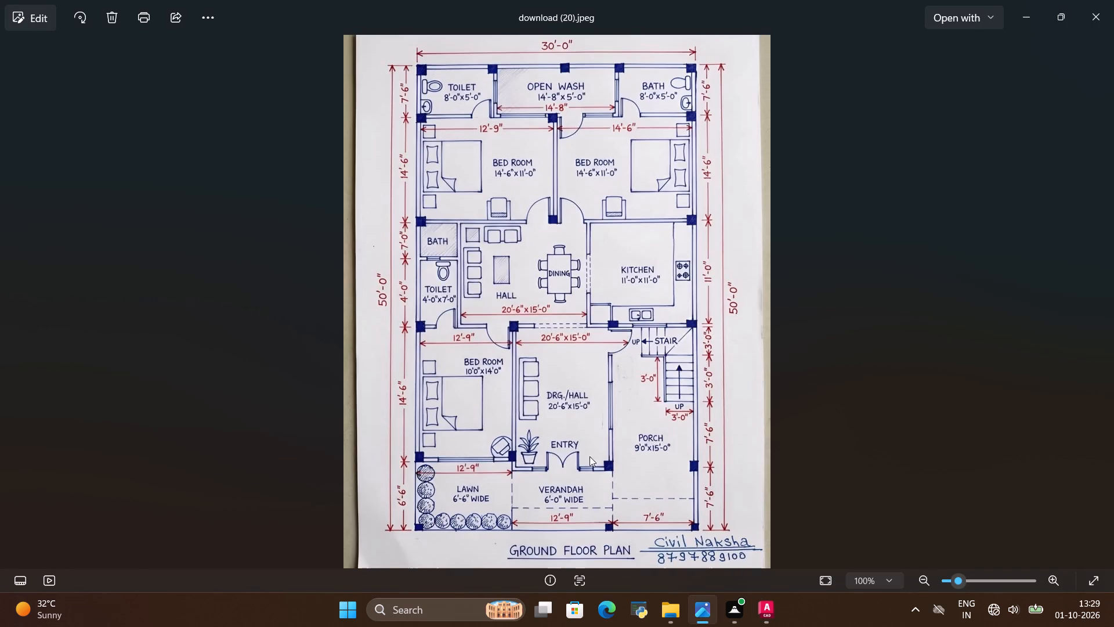
pyautogui.hotkey('alt', 'Tab')
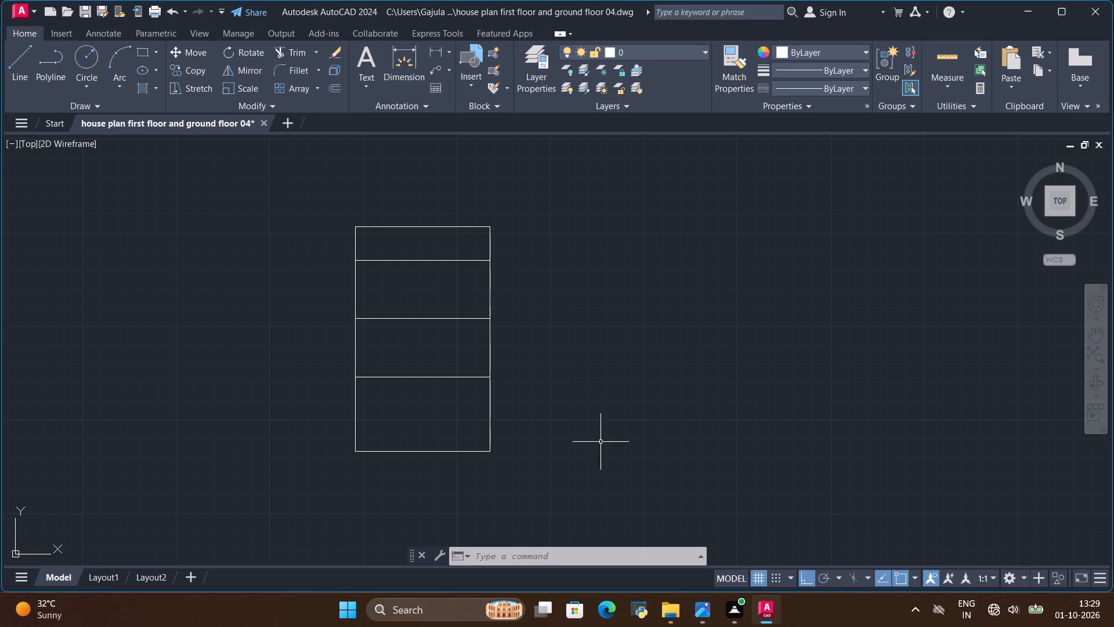
# Examine the overall width and the front bedroom, lawn, verandah and porch dimensions in the reference image, and inspect the drawing's front portion.
pyautogui.hotkey('alt', 'Tab')
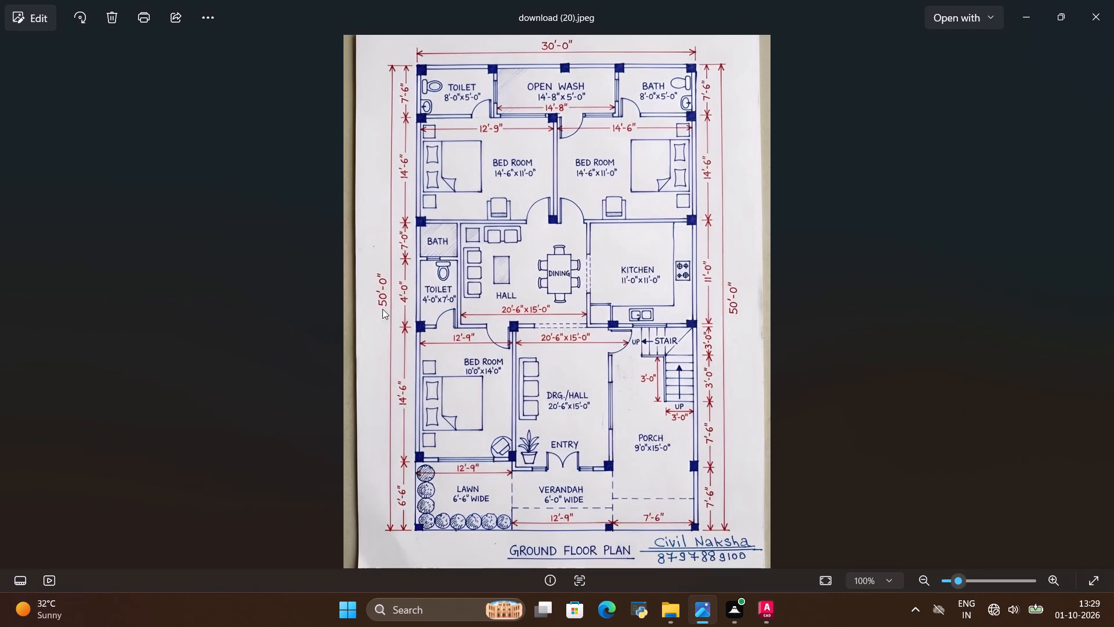
pyautogui.scroll(3, 517, 53)
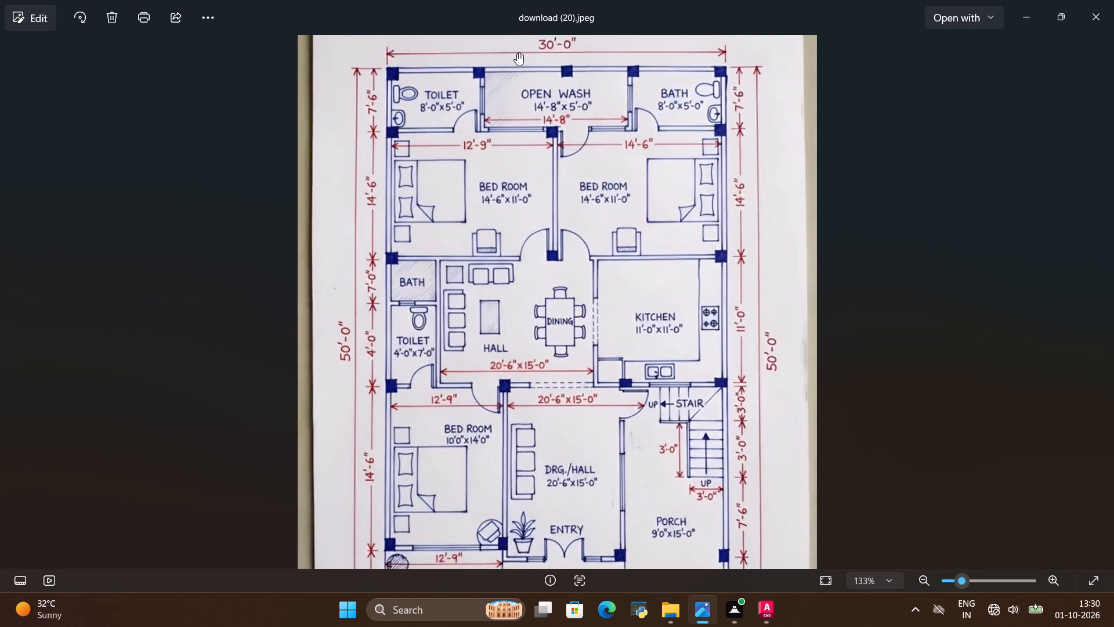
pyautogui.scroll(-4, 528, 82)
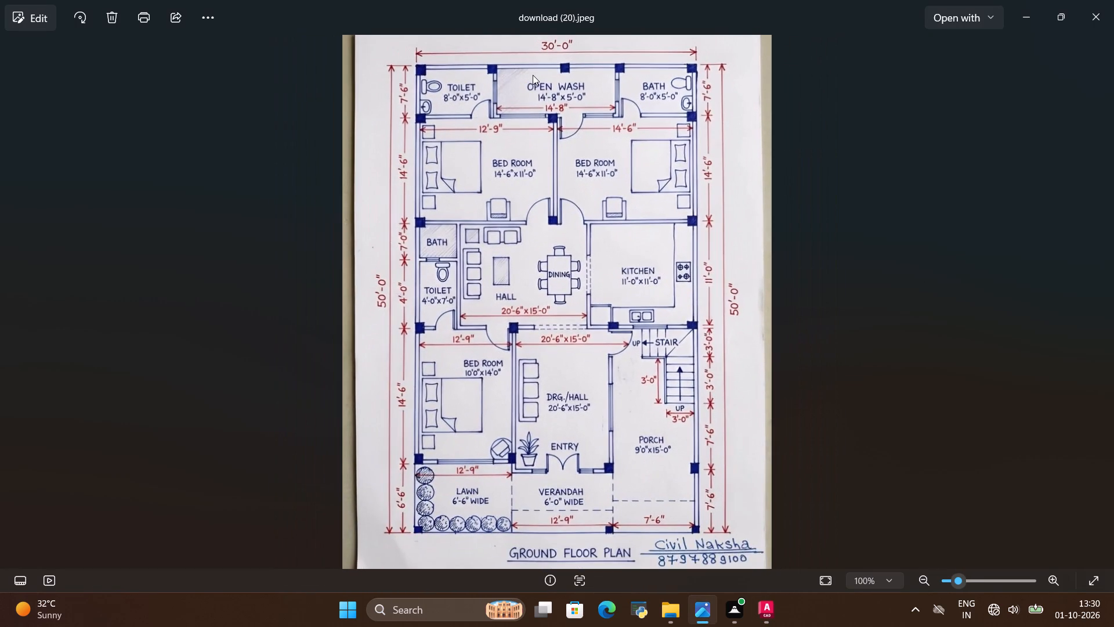
pyautogui.scroll(-1, 533, 75)
pyautogui.scroll(3, 560, 427)
pyautogui.scroll(2, 505, 495)
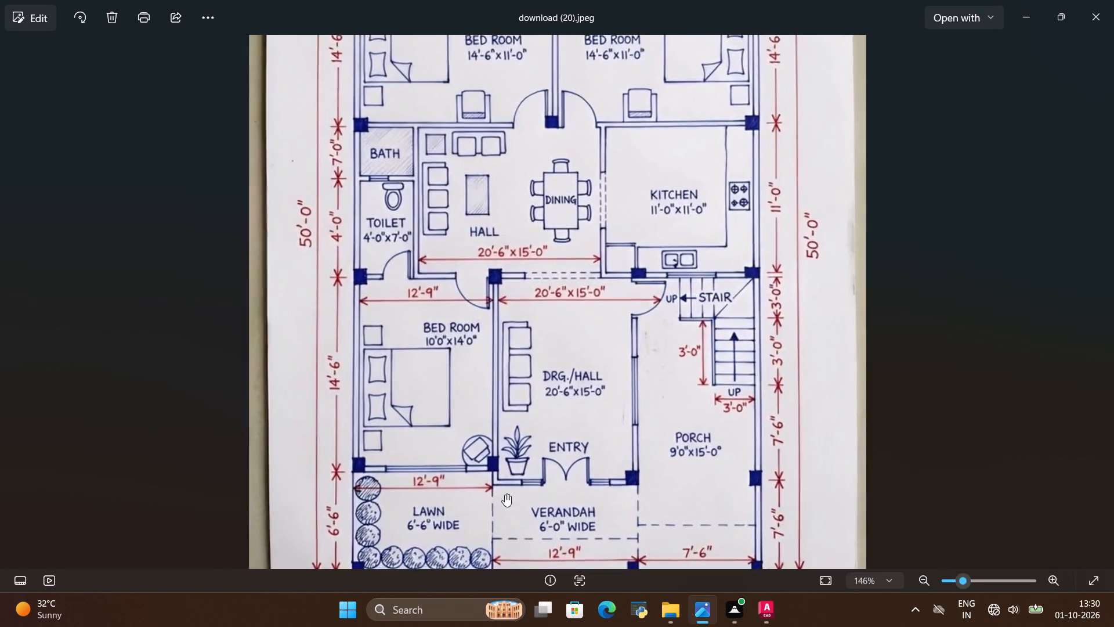
pyautogui.scroll(1, 505, 494)
pyautogui.scroll(-5, 478, 397)
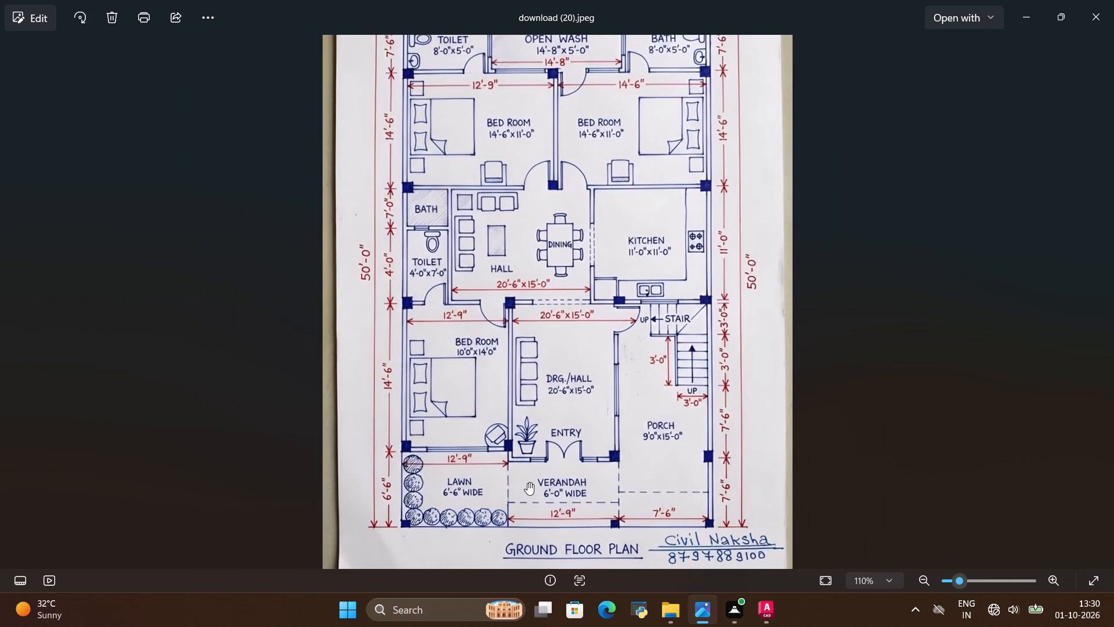
pyautogui.hotkey('alt', 'Tab')
pyautogui.hotkey('alt', 'Tab')
pyautogui.hotkey('alt', 'Tab')
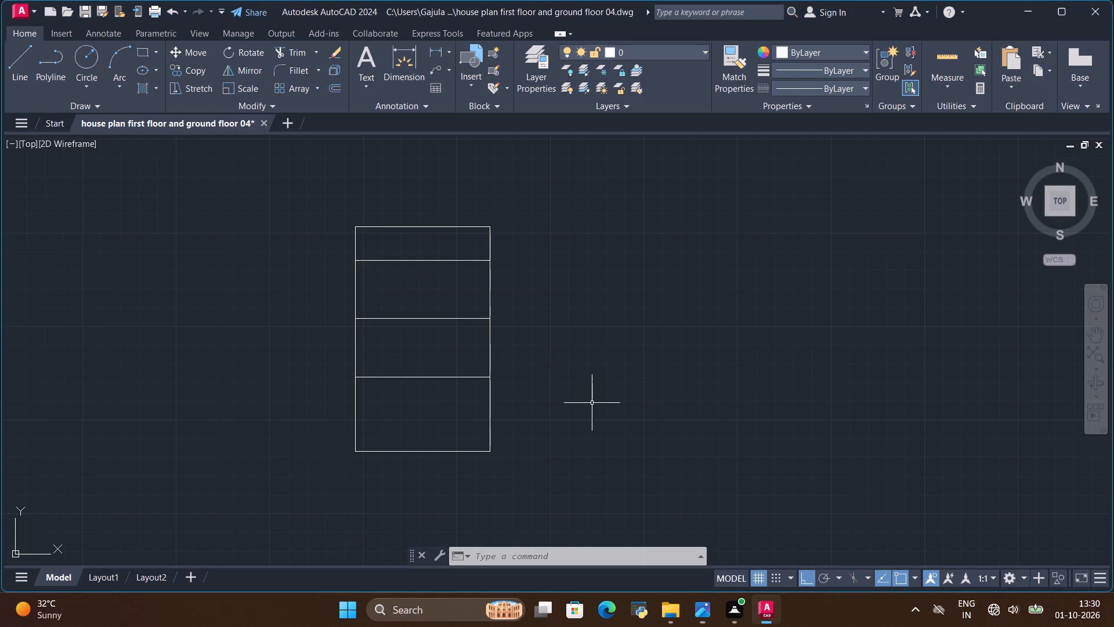
pyautogui.scroll(3, 390, 447)
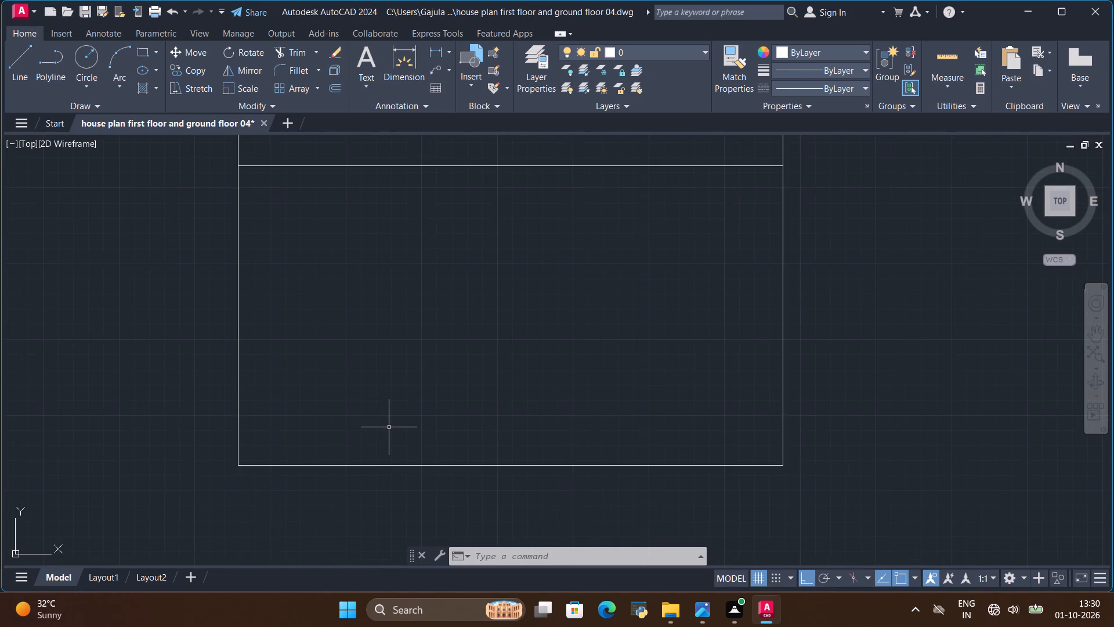
pyautogui.scroll(-2, 389, 423)
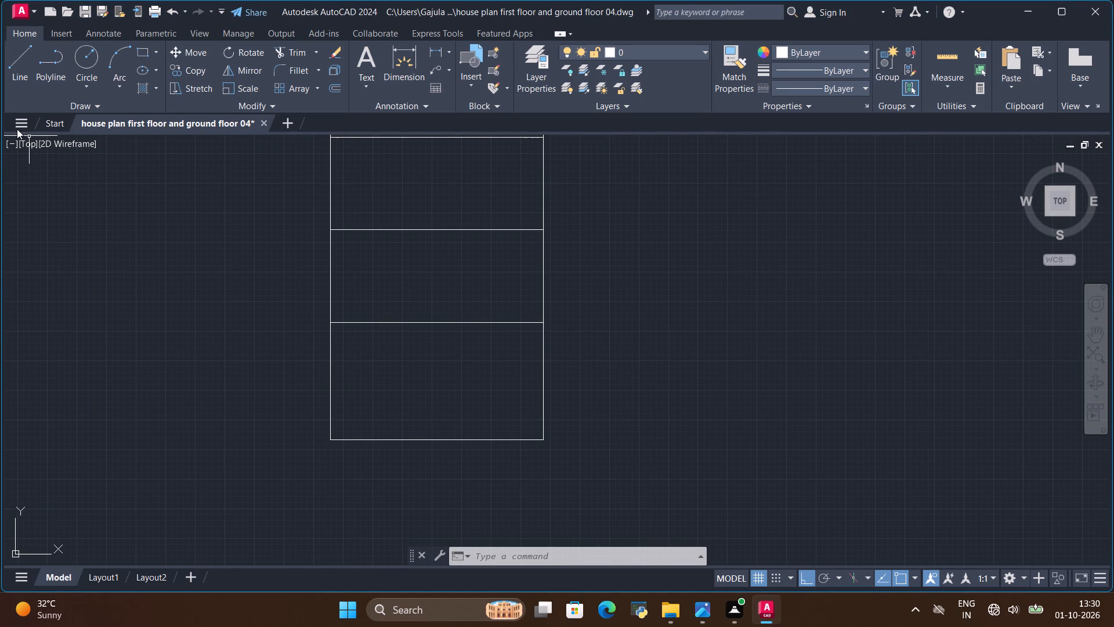
# Draw a vertical line 16'-6" long over the front zone's left outer wall, from the lowest inner horizontal line to the front boundary.
pyautogui.click(12, 70)
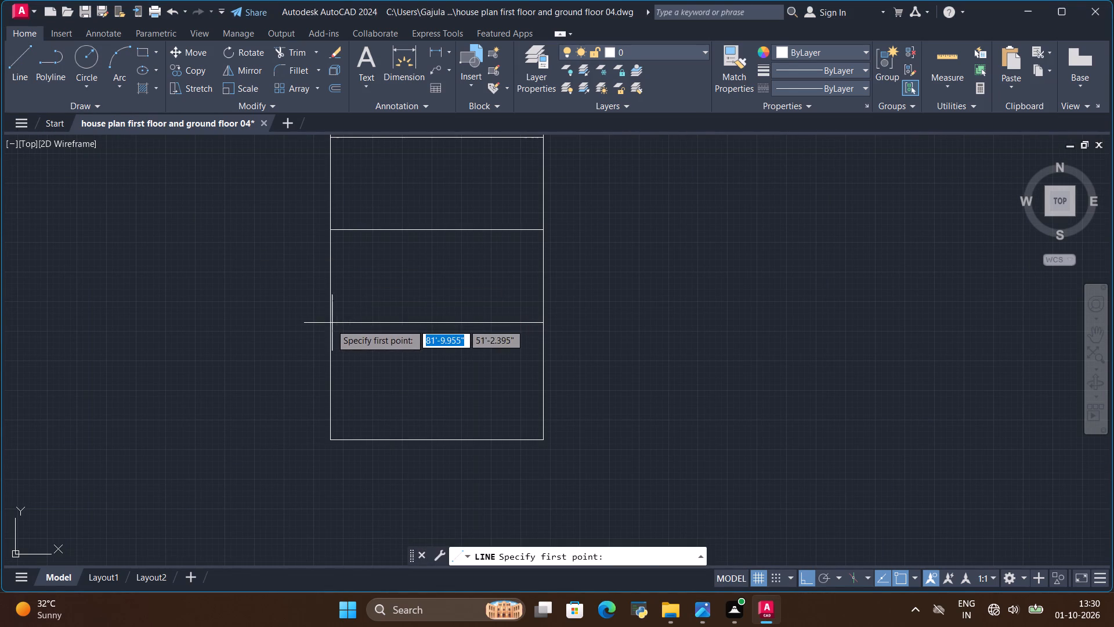
pyautogui.click(330, 326)
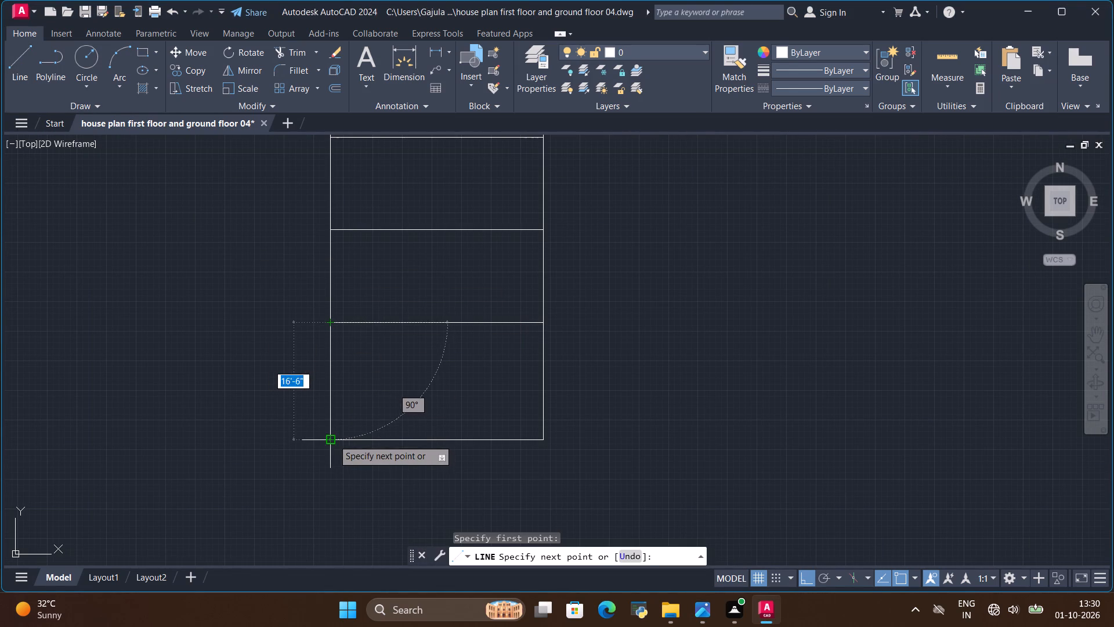
pyautogui.click(333, 439)
pyautogui.press('Escape')
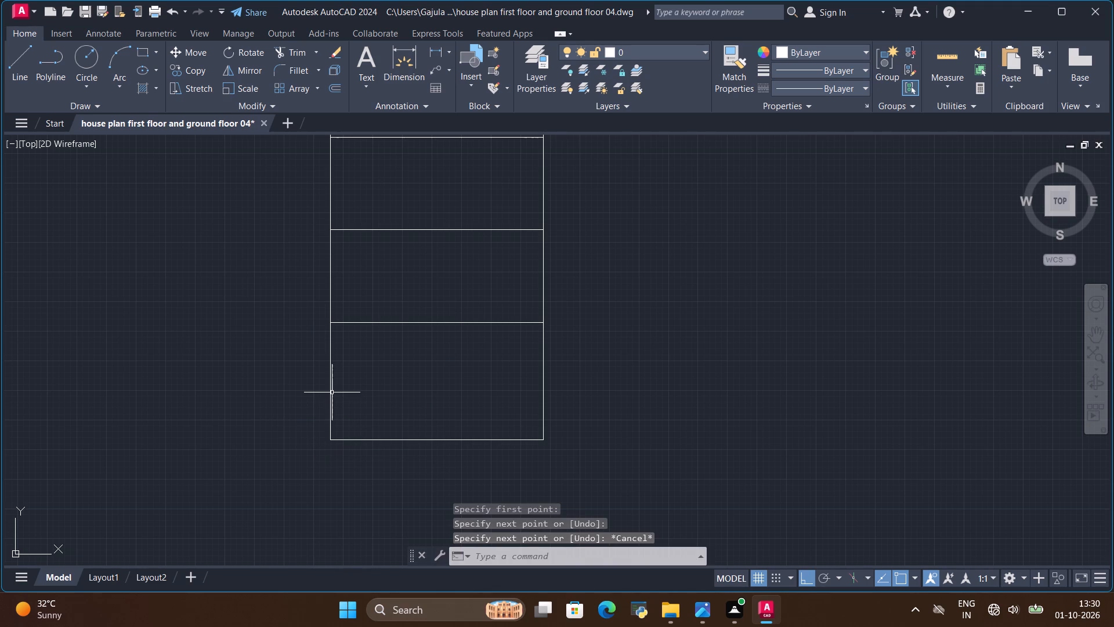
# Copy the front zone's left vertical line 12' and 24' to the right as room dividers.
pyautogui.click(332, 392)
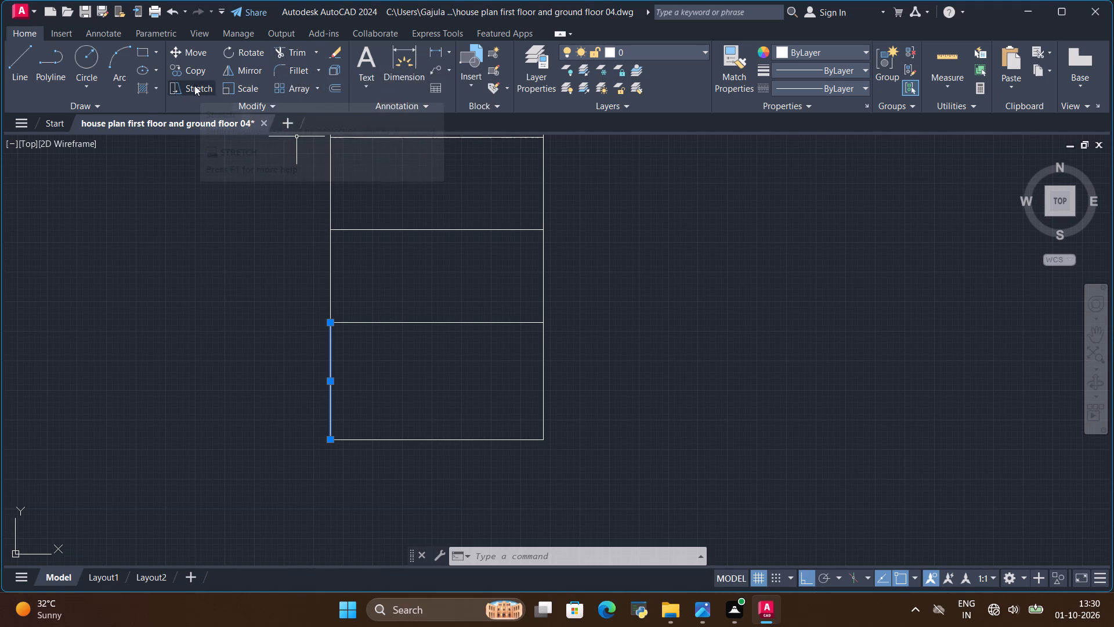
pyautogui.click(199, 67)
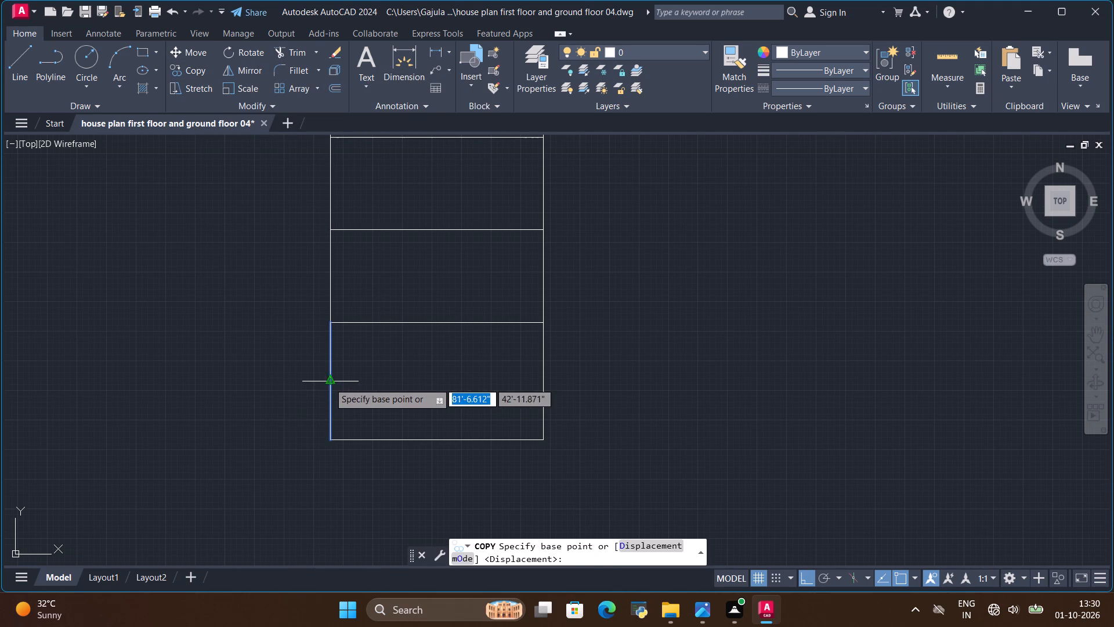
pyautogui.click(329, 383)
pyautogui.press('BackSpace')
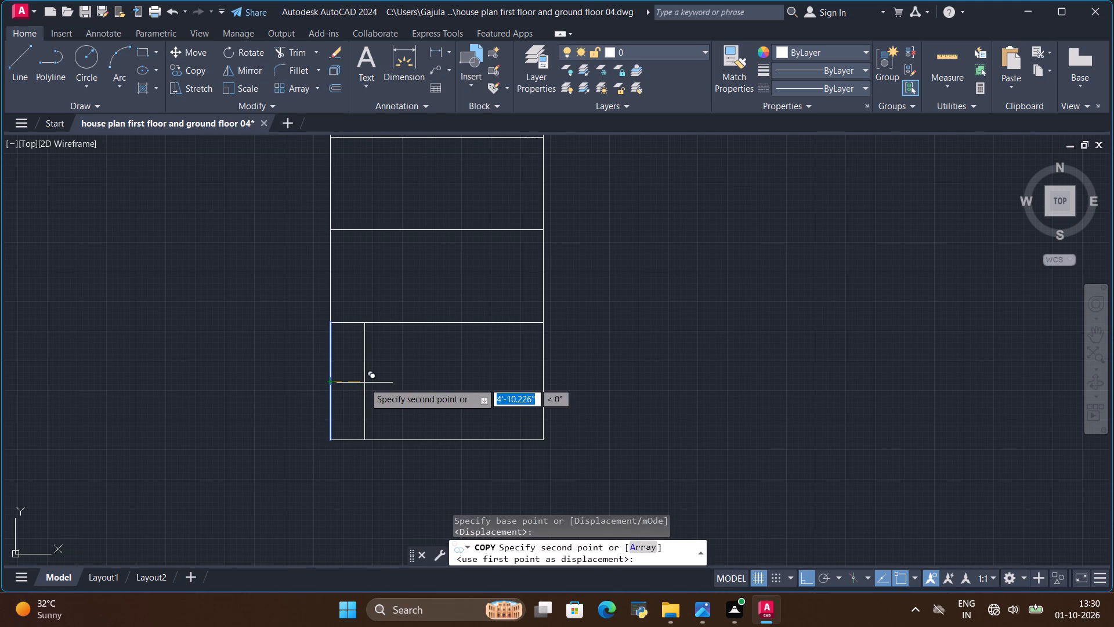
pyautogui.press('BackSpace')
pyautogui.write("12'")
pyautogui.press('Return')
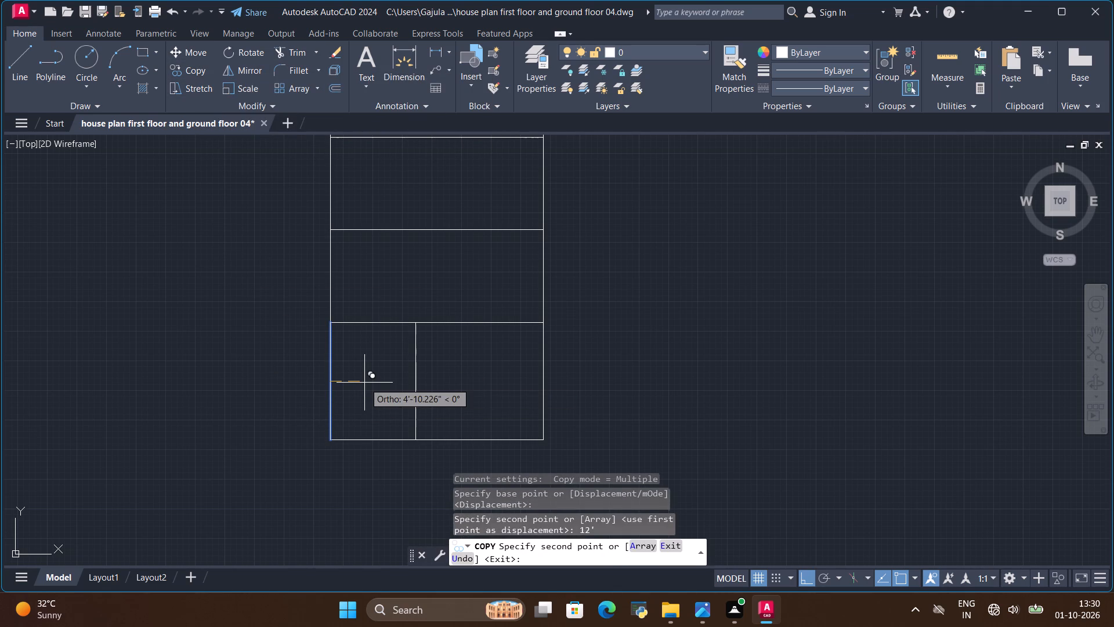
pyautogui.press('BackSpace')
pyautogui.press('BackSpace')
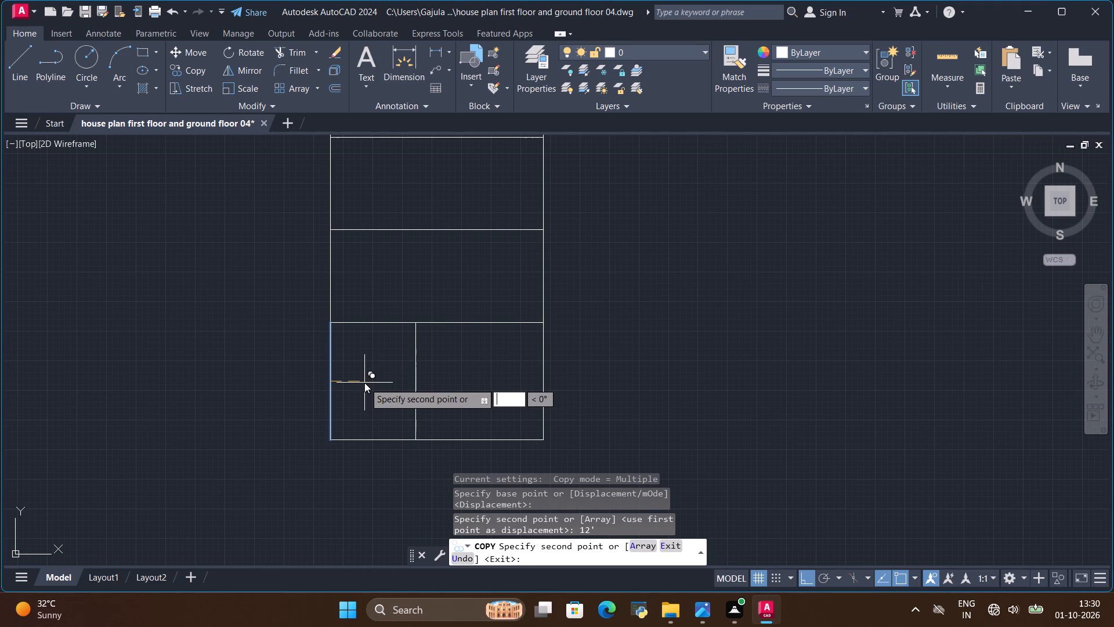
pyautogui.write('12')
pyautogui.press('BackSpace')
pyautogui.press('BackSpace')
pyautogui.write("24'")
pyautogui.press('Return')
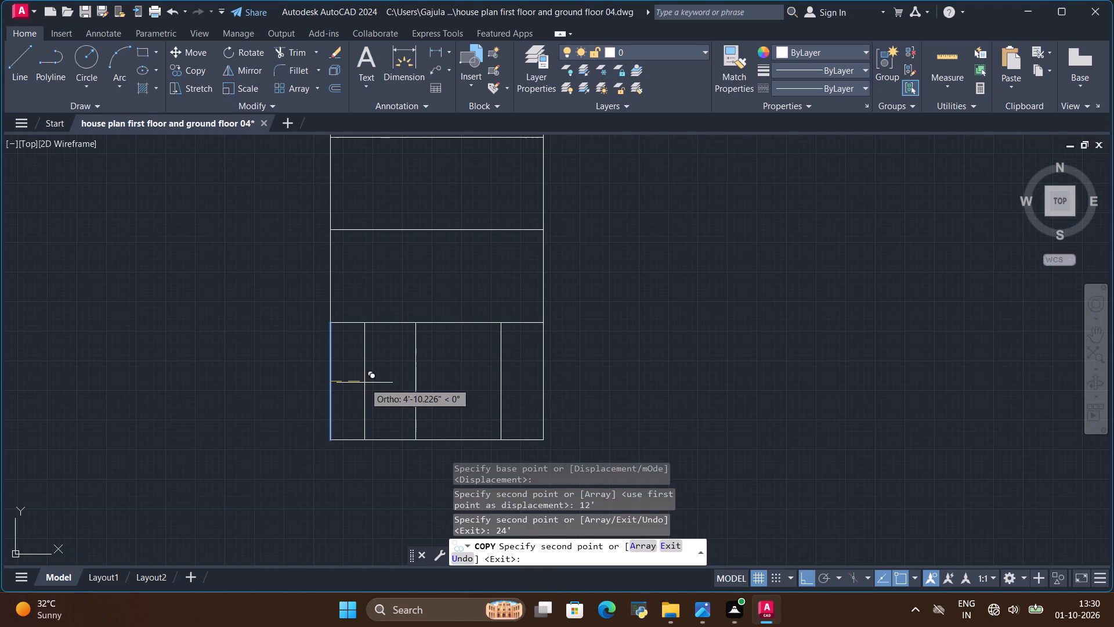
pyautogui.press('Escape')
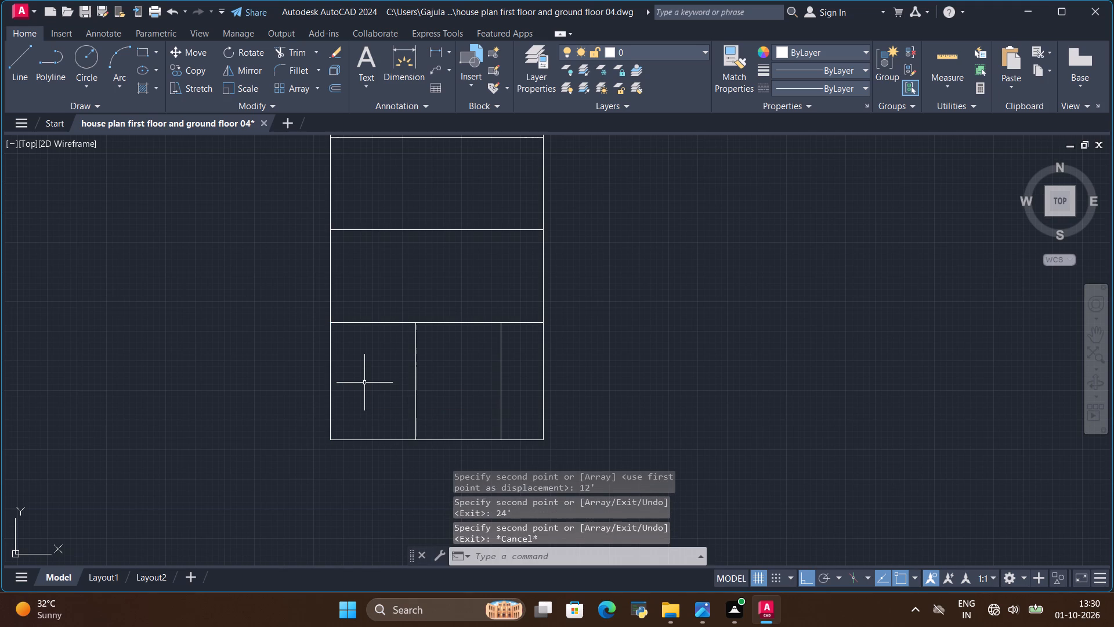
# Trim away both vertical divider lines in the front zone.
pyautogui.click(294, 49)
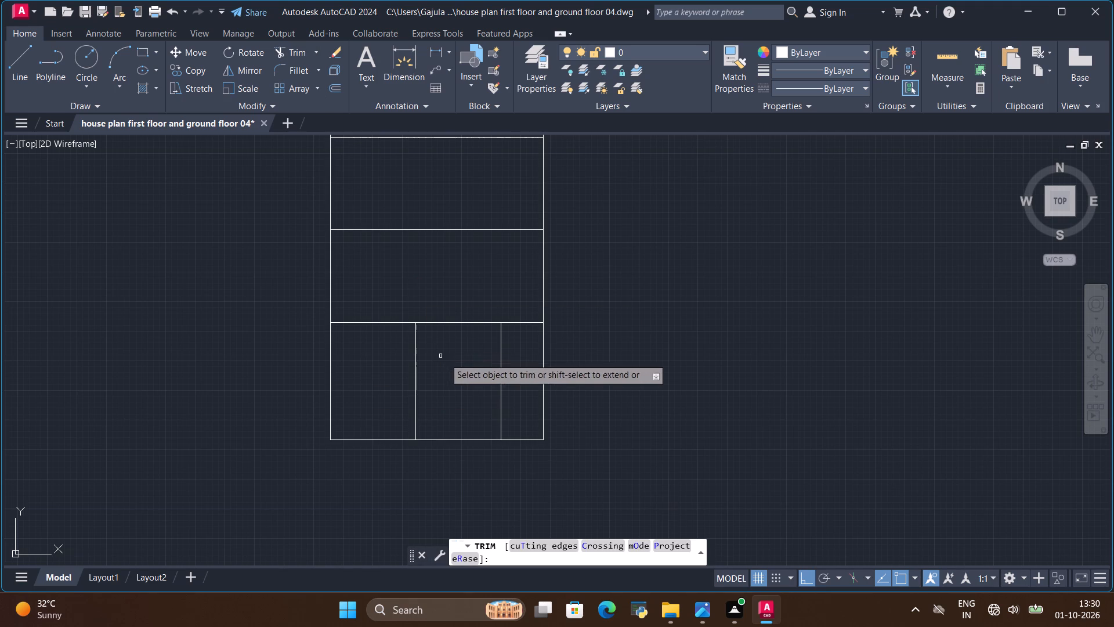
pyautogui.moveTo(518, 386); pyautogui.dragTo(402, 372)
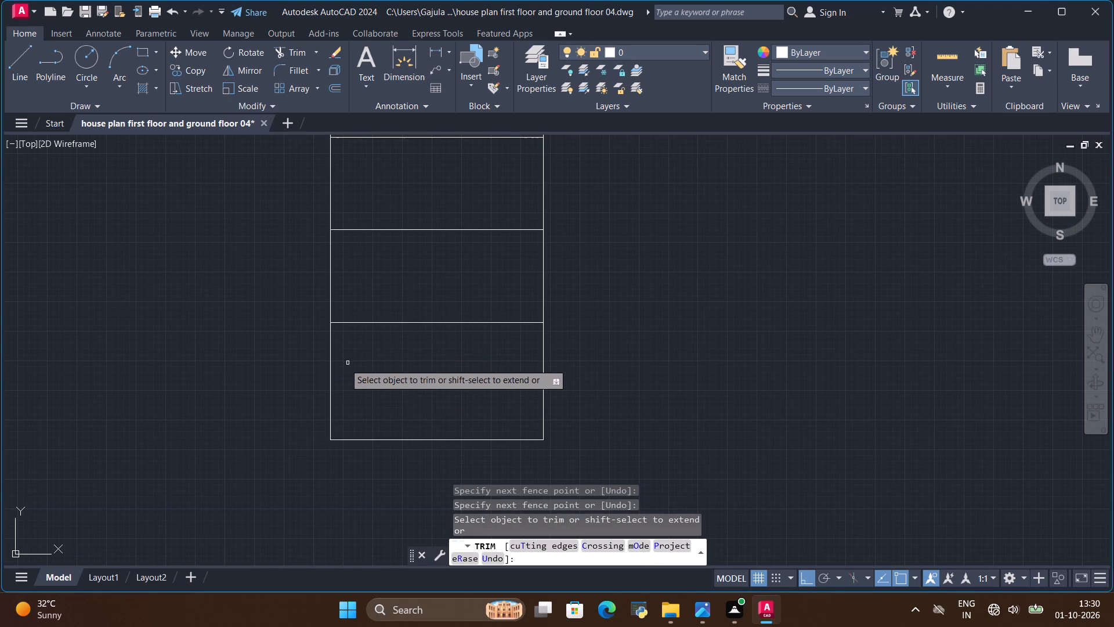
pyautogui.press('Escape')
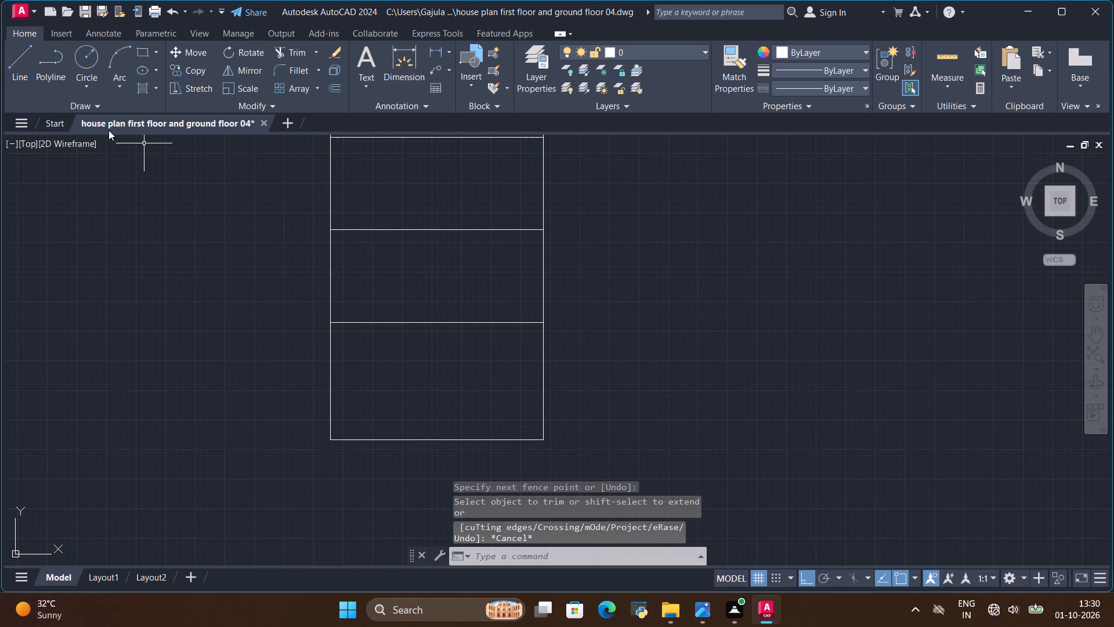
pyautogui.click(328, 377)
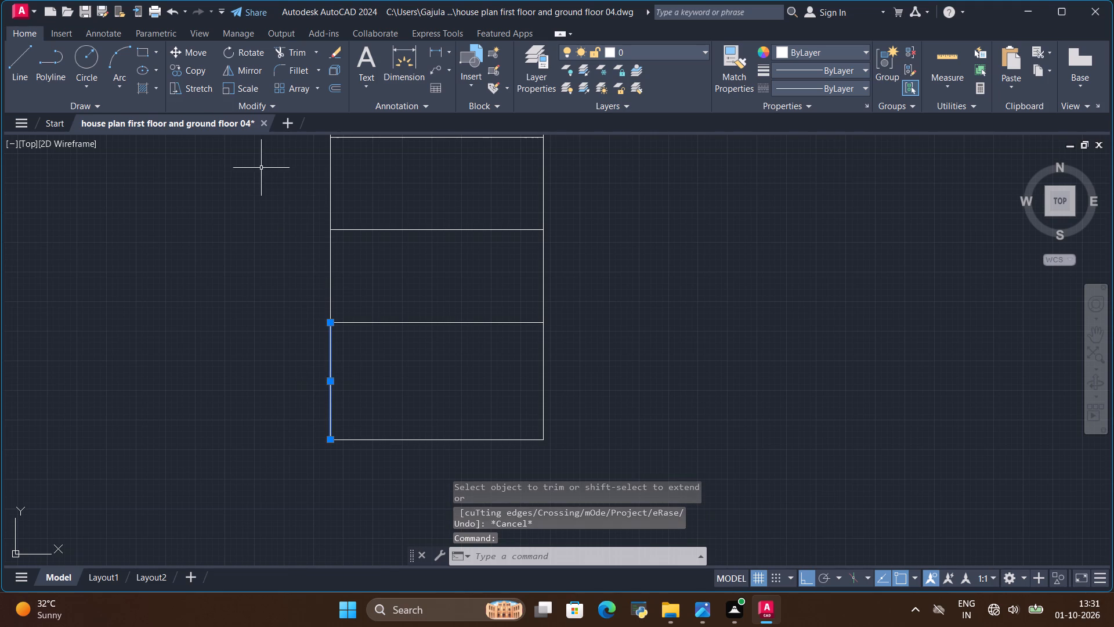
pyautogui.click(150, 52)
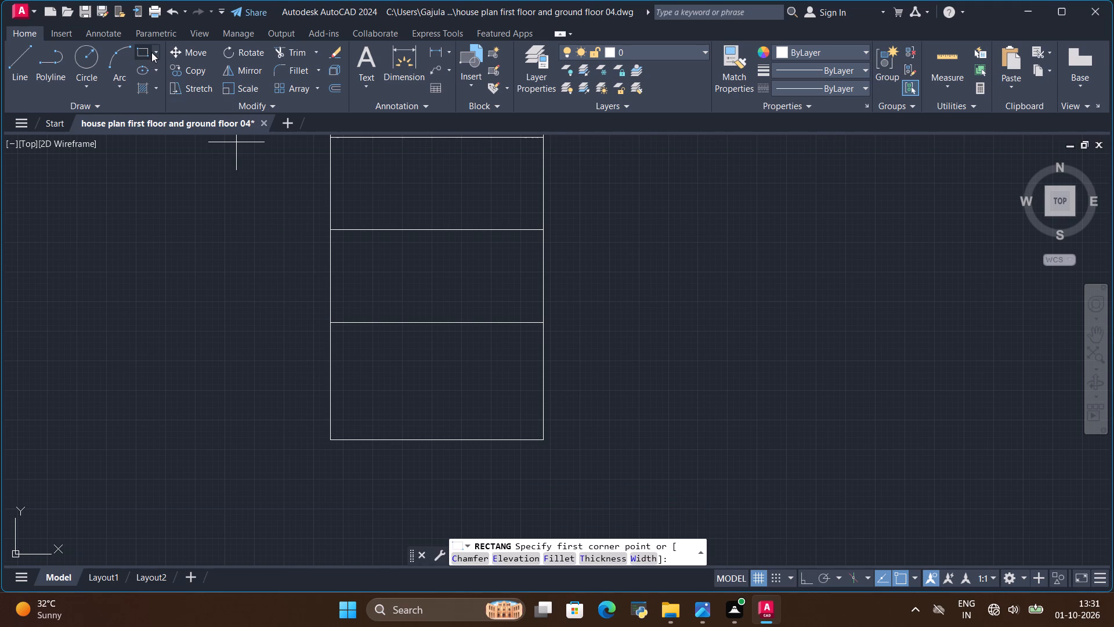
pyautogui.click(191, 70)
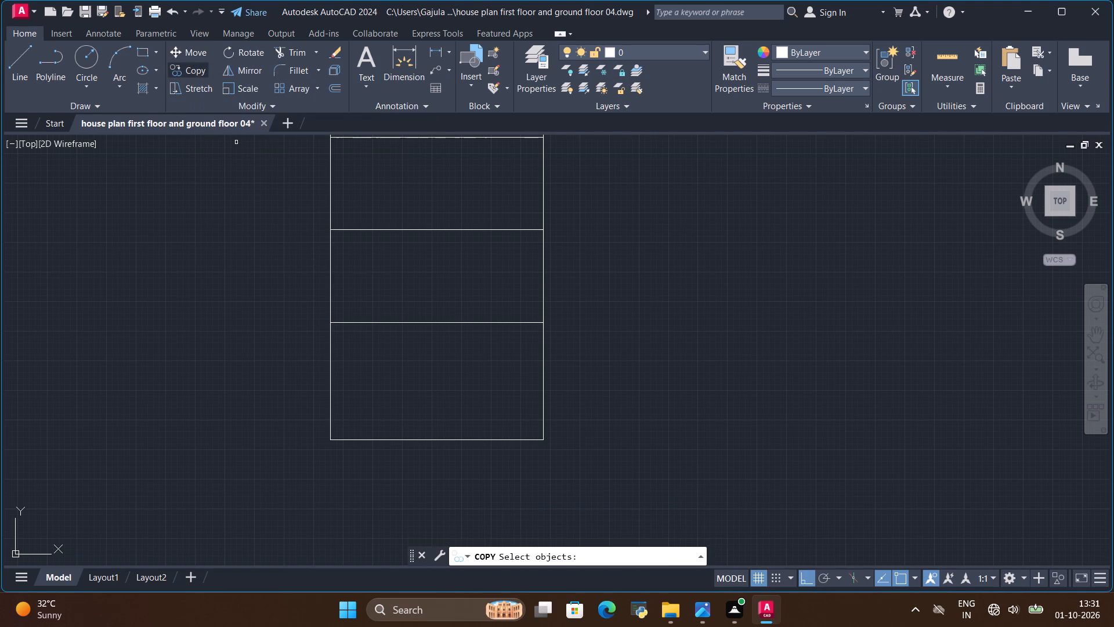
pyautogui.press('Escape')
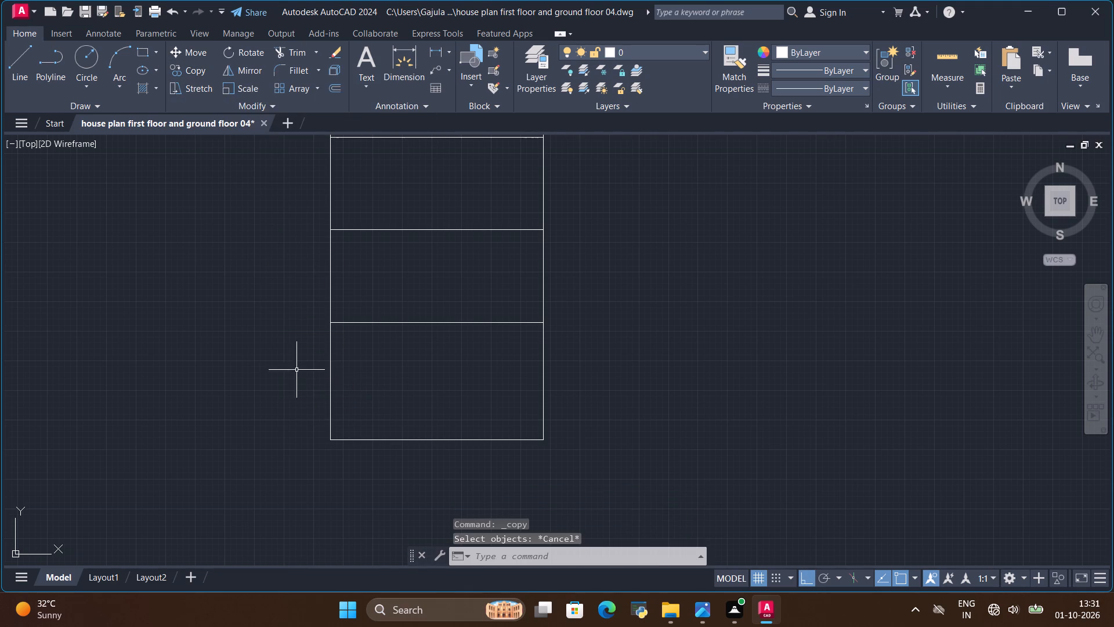
# Copy the front zone's left vertical line 11', 10' and 20' to the right, all from the same base point.
pyautogui.click(331, 377)
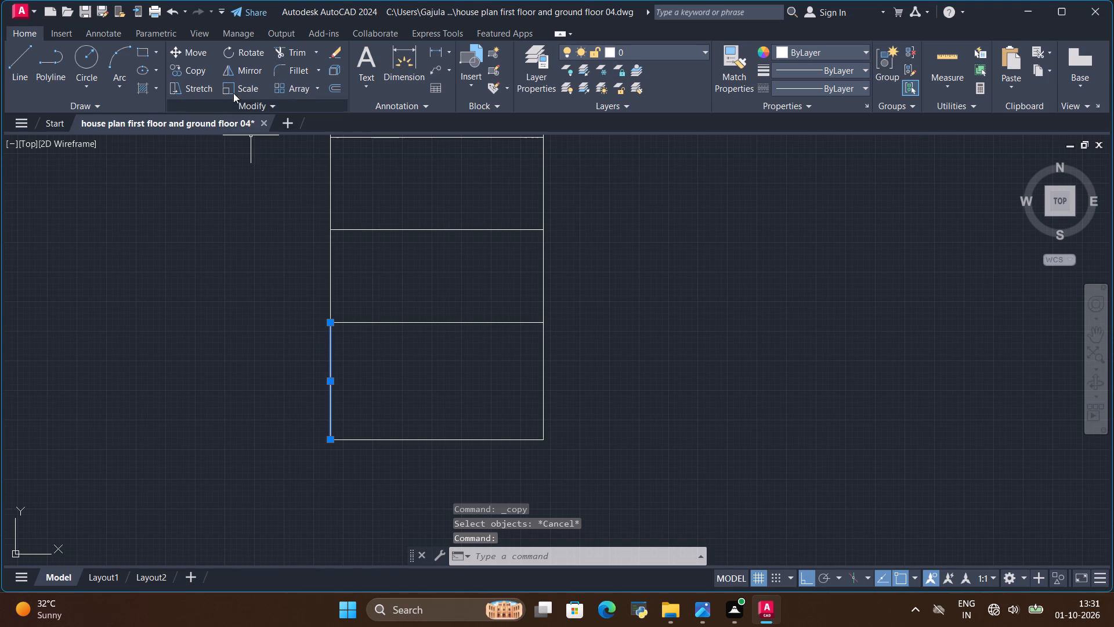
pyautogui.click(191, 67)
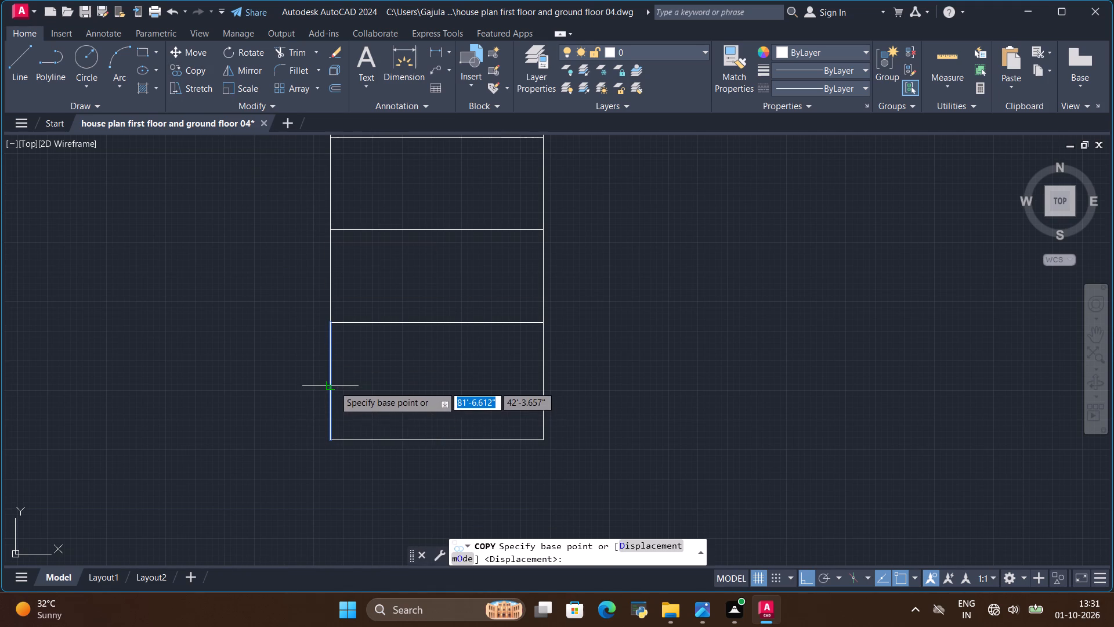
pyautogui.click(334, 385)
pyautogui.press('BackSpace')
pyautogui.press('BackSpace')
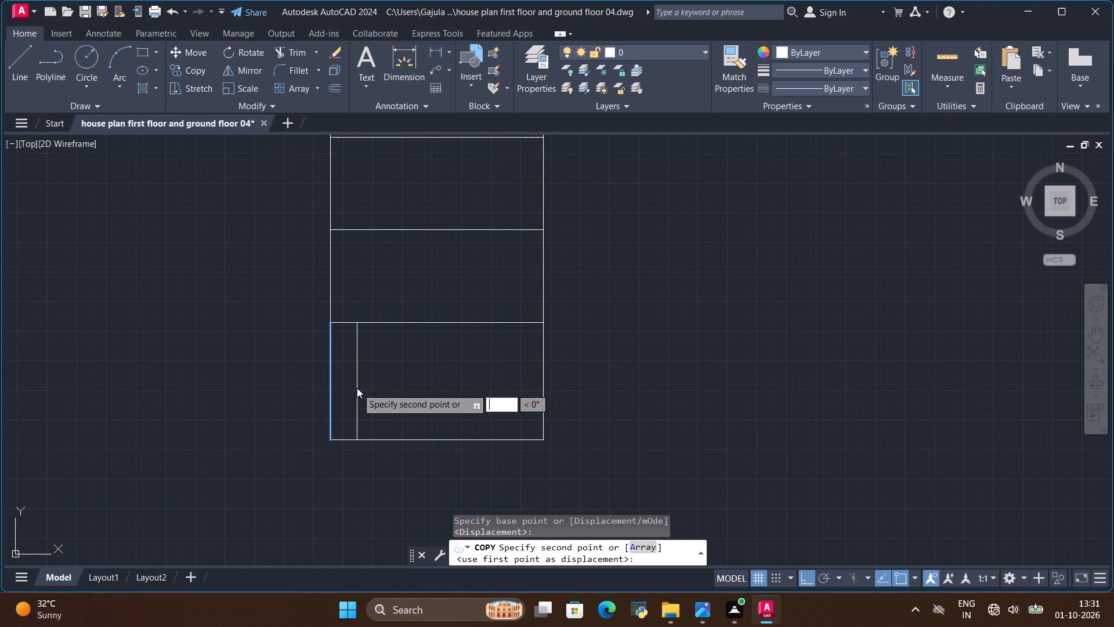
pyautogui.write("11'")
pyautogui.press('Return')
pyautogui.press('BackSpace')
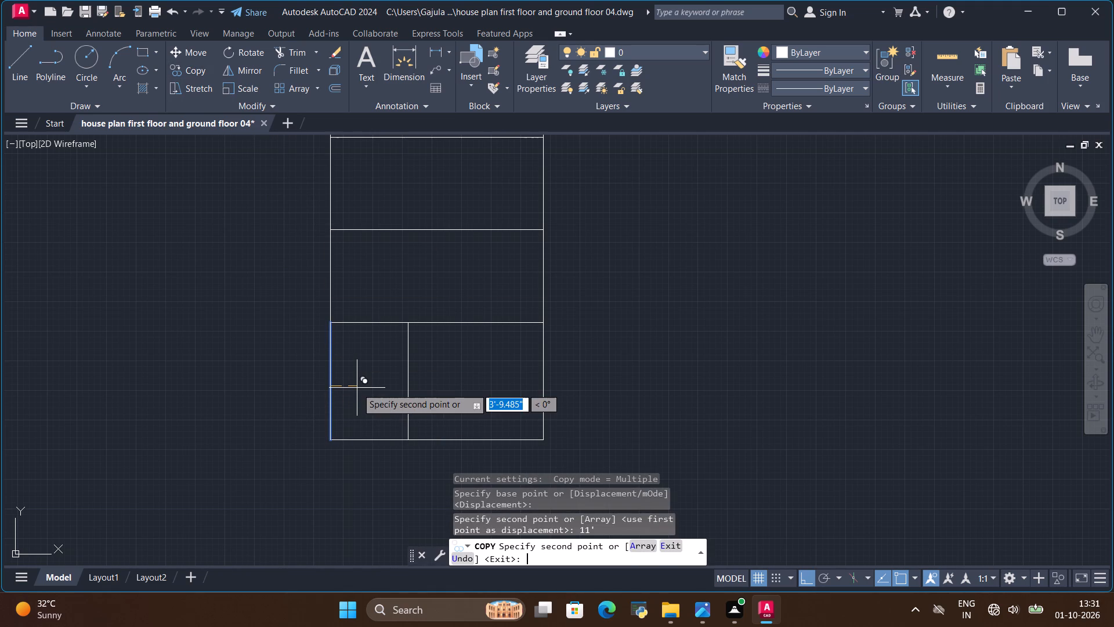
pyautogui.press('BackSpace')
pyautogui.write('10')
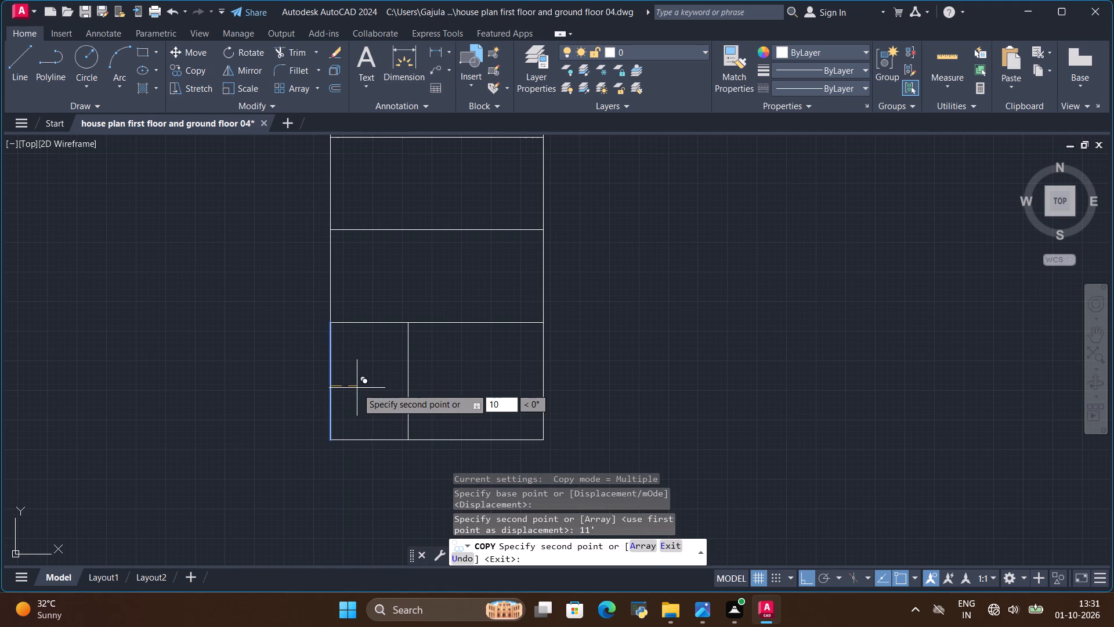
pyautogui.press("'")
pyautogui.press('Return')
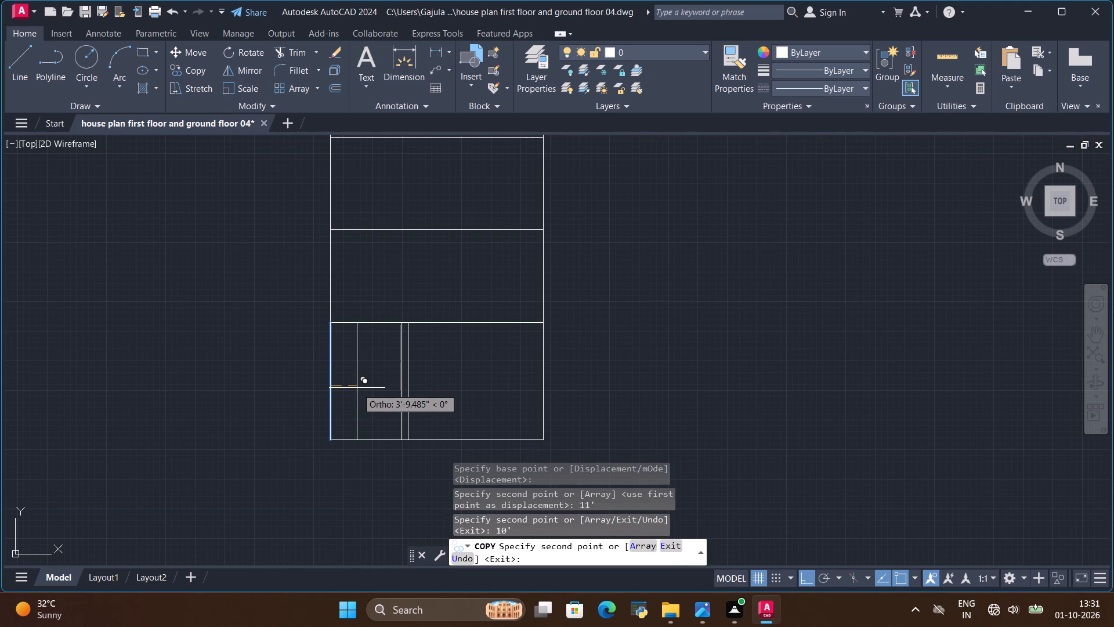
pyautogui.write("20'")
pyautogui.press('Return')
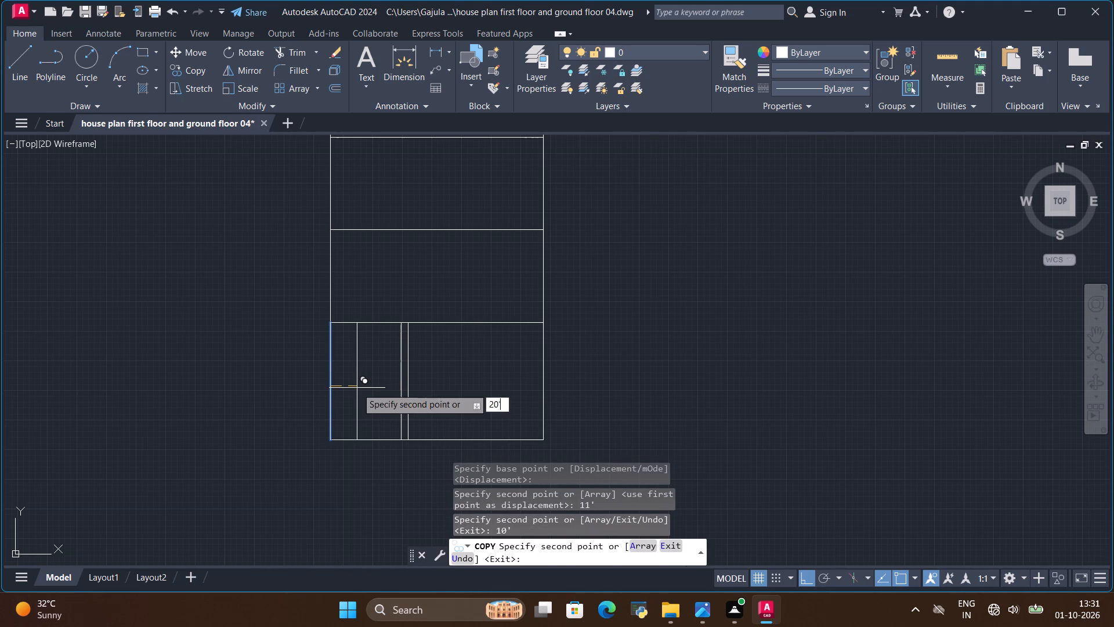
pyautogui.press('Escape')
# Check the front room divisions in the reference image, and trim away the vertical line 11' from the left outer wall.
pyautogui.scroll(1, 419, 416)
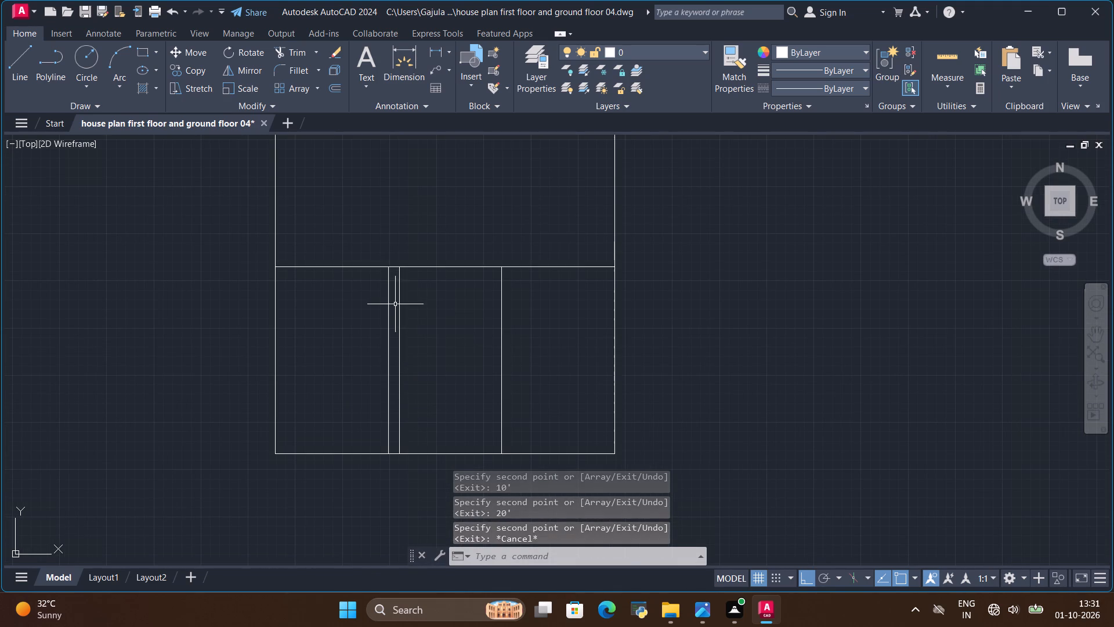
pyautogui.scroll(-1, 400, 301)
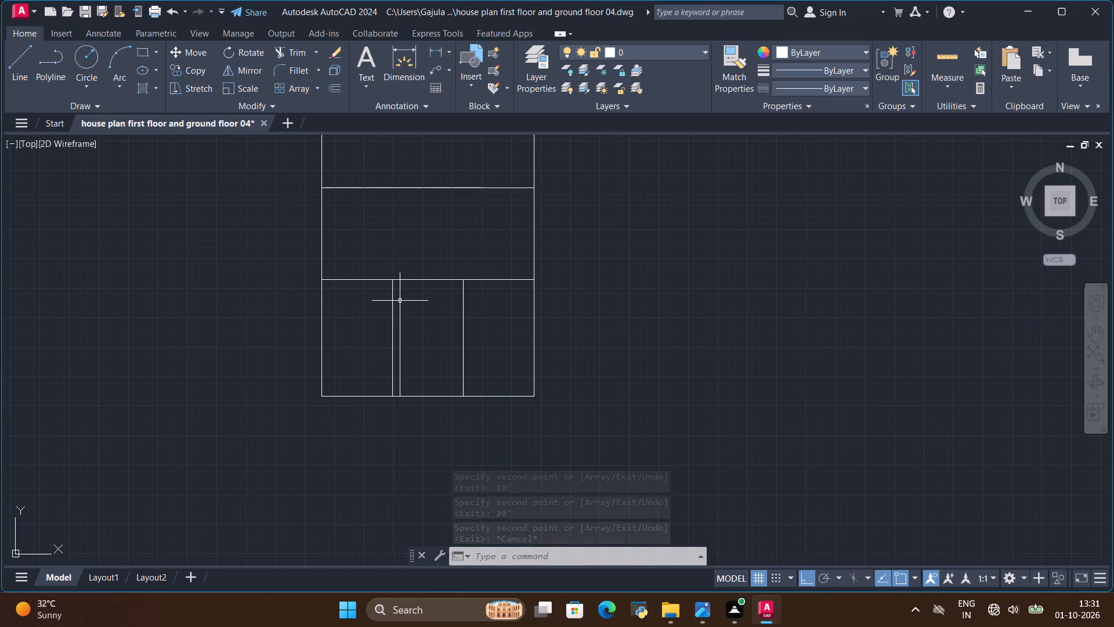
pyautogui.hotkey('alt', 'Tab')
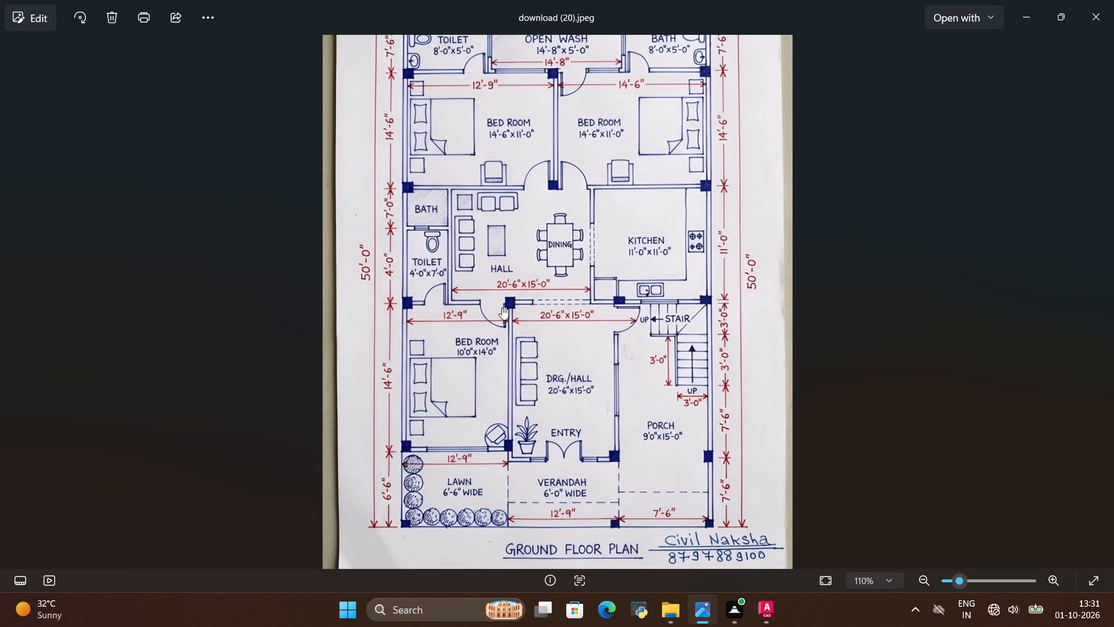
pyautogui.hotkey('alt', 'Tab')
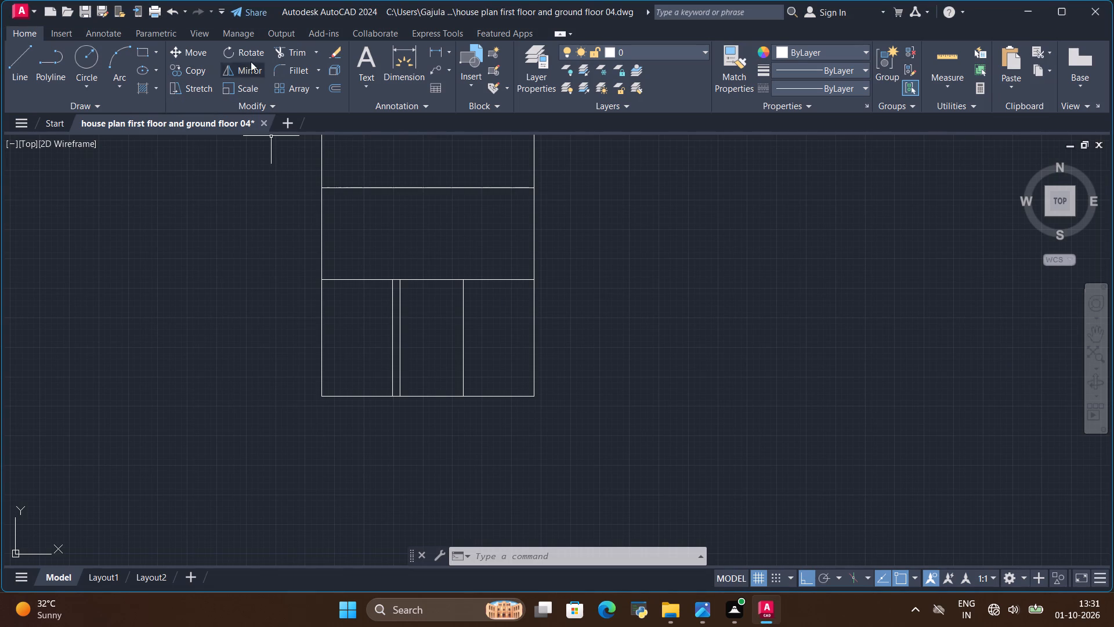
pyautogui.click(290, 56)
pyautogui.scroll(1, 401, 358)
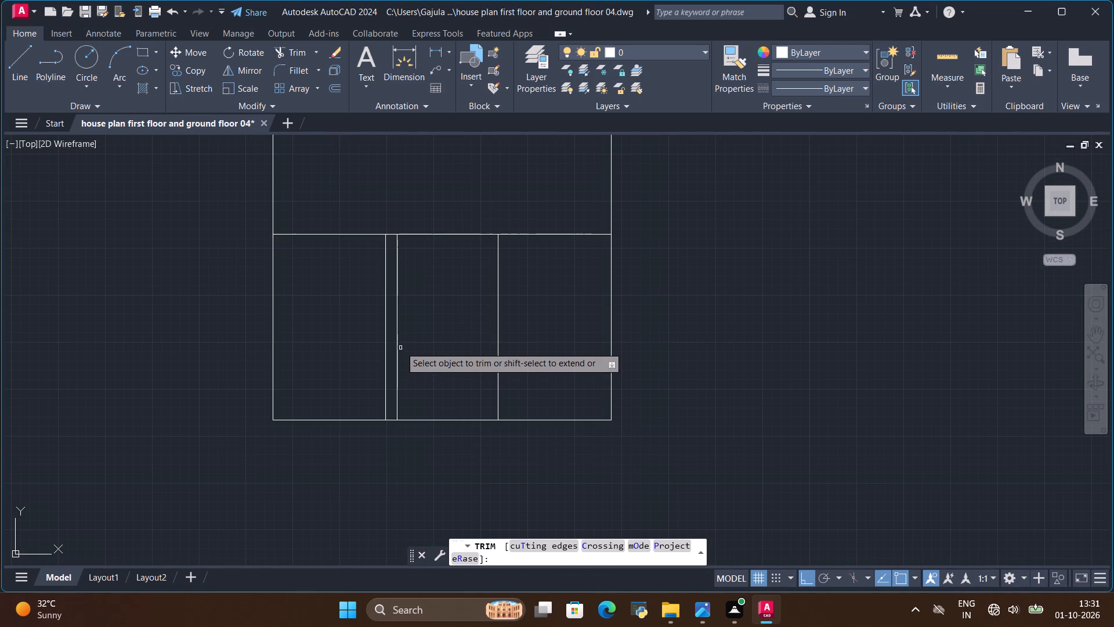
pyautogui.scroll(5, 405, 338)
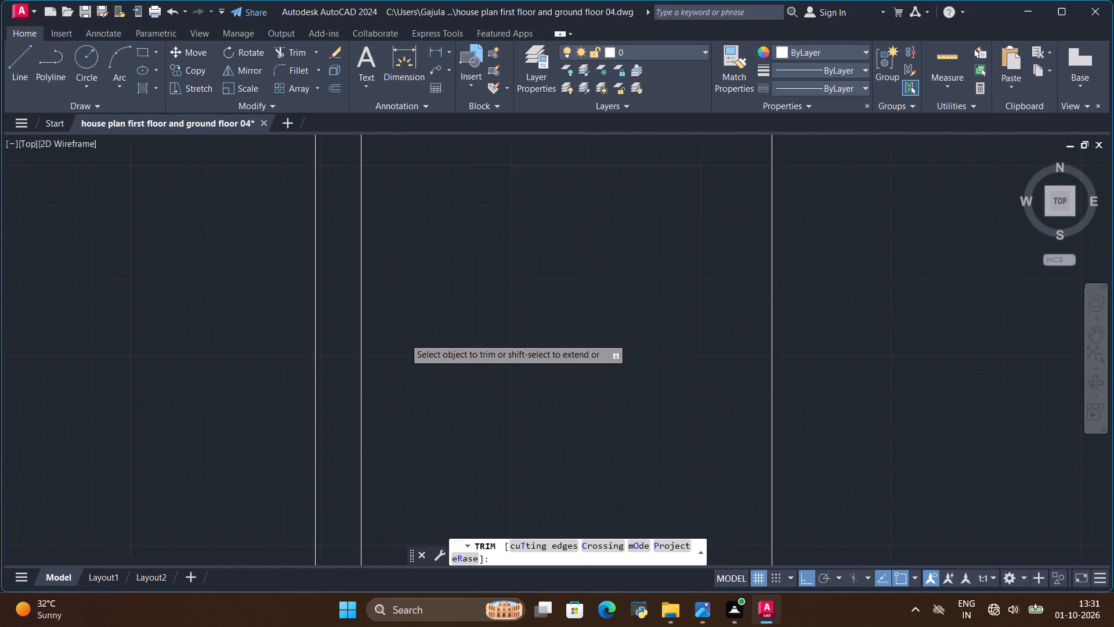
pyautogui.moveTo(379, 336); pyautogui.dragTo(331, 369)
pyautogui.scroll(-4, 414, 335)
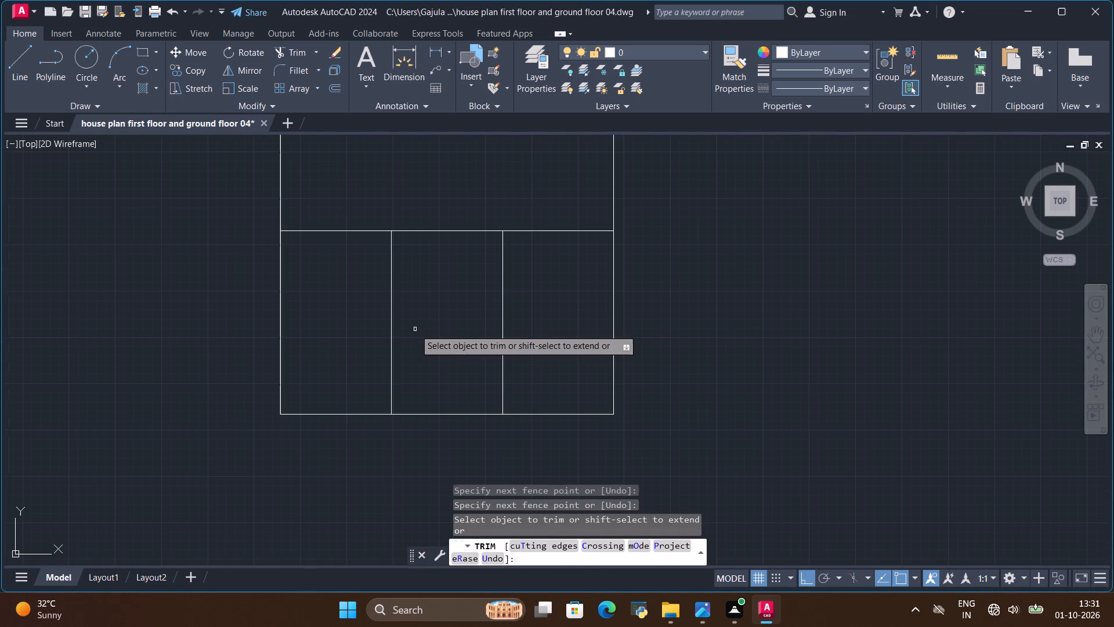
pyautogui.scroll(-3, 415, 329)
pyautogui.scroll(1, 419, 302)
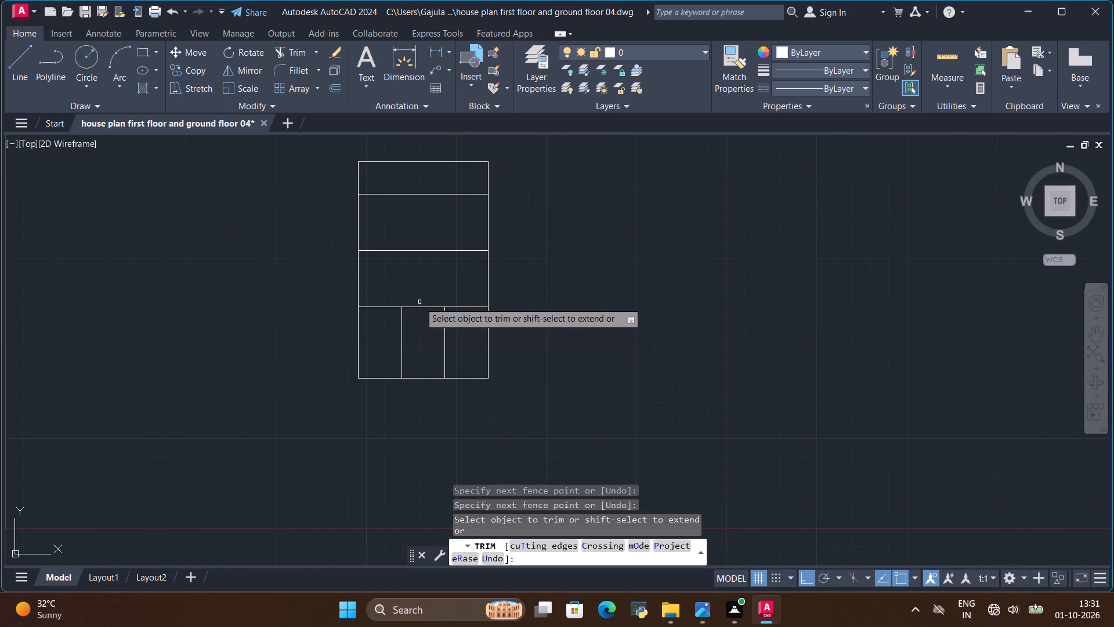
# Examine the bath, toilet, hall and kitchen layout in the reference image against the drafted zones.
pyautogui.hotkey('alt', 'Tab')
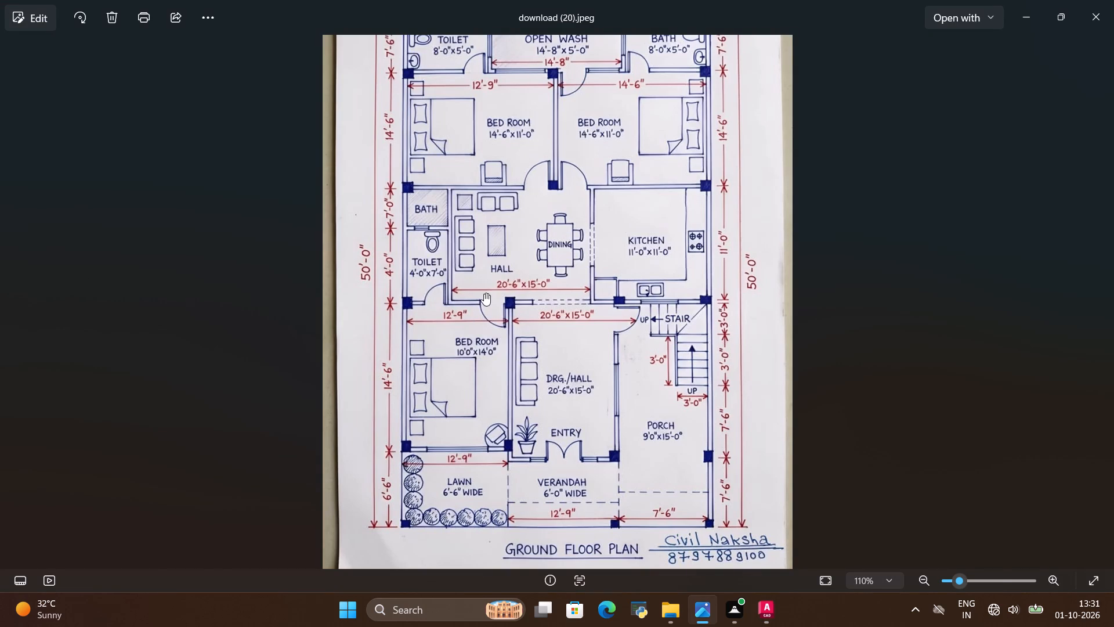
pyautogui.hotkey('alt', 'Tab')
pyautogui.hotkey('alt', 'Tab')
pyautogui.scroll(6, 444, 208)
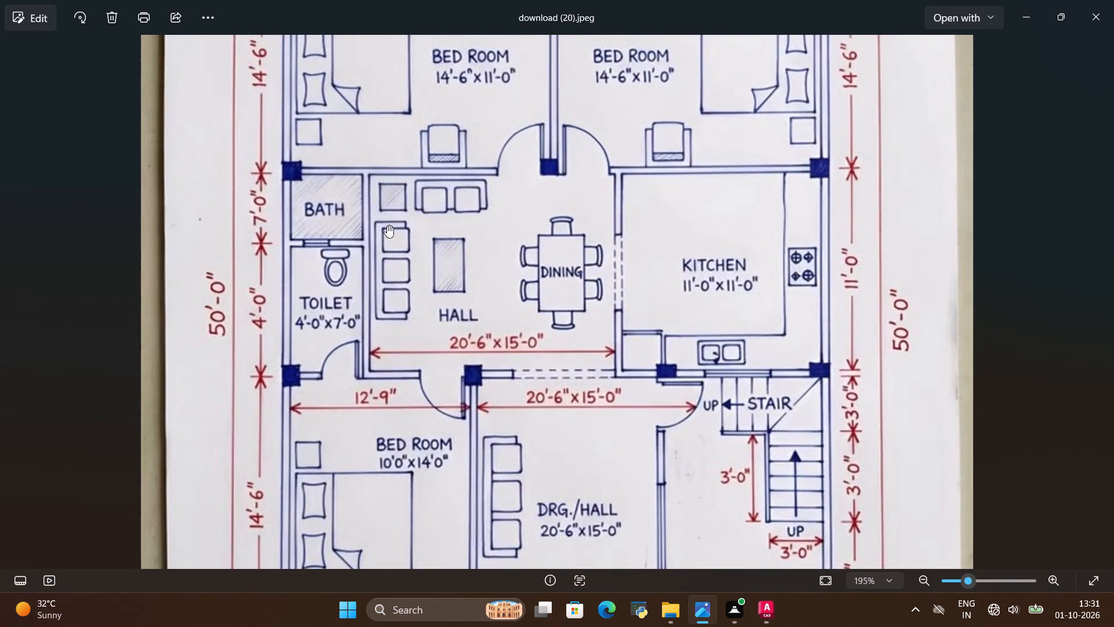
pyautogui.scroll(-4, 371, 210)
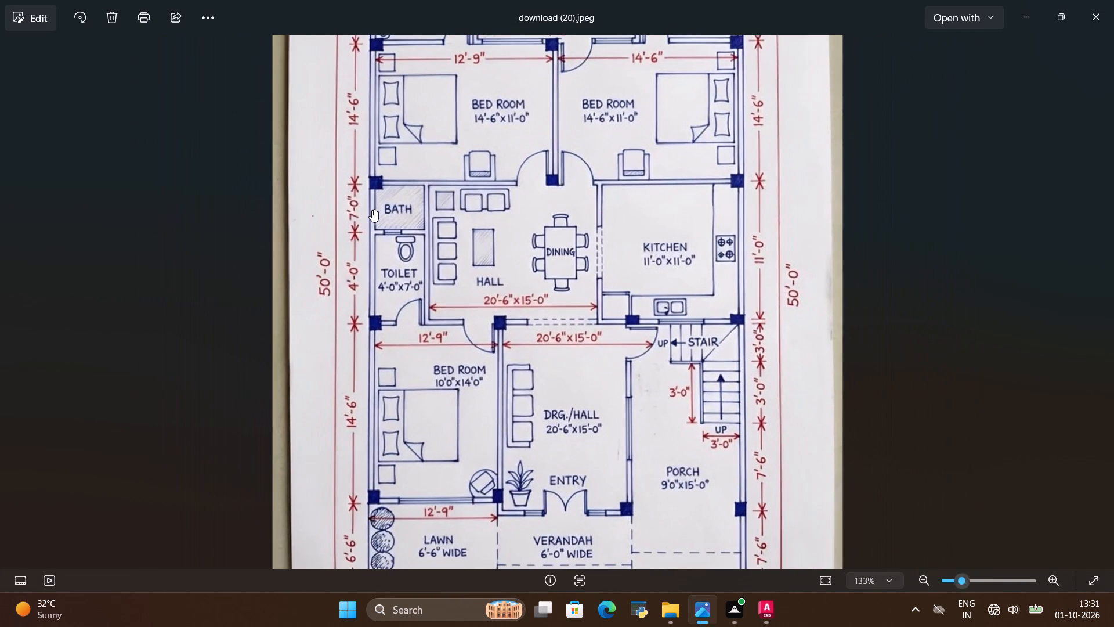
pyautogui.hotkey('alt', 'Tab')
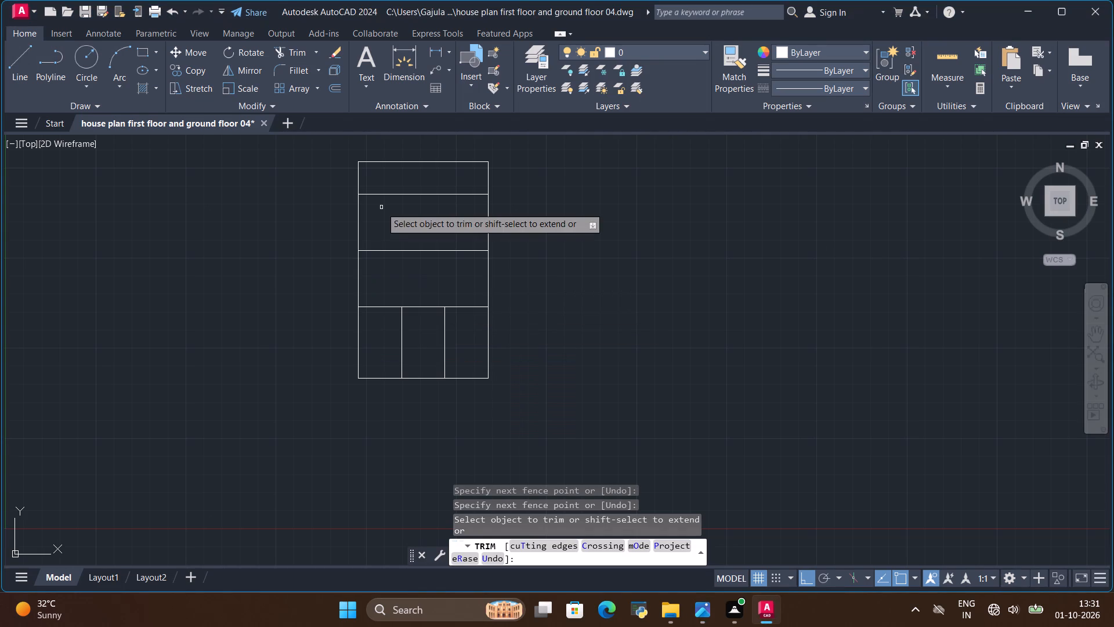
pyautogui.hotkey('alt', 'Tab')
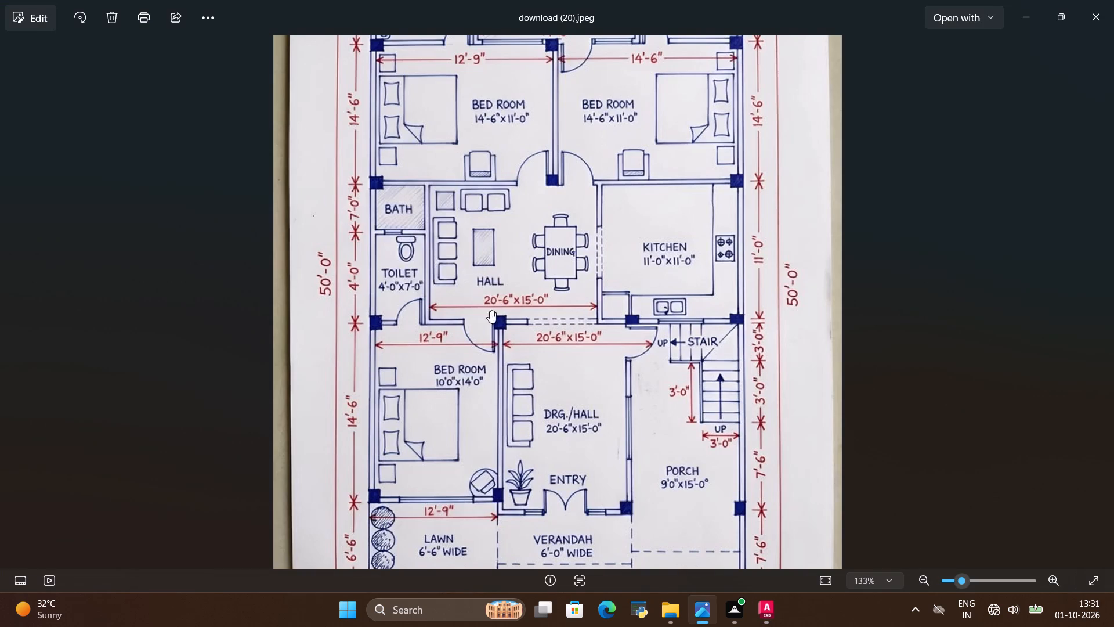
pyautogui.hotkey('alt', 'Tab')
# Draw a 13' vertical line along the right outer wall, spanning the height of the hall and kitchen zone.
pyautogui.scroll(2, 429, 324)
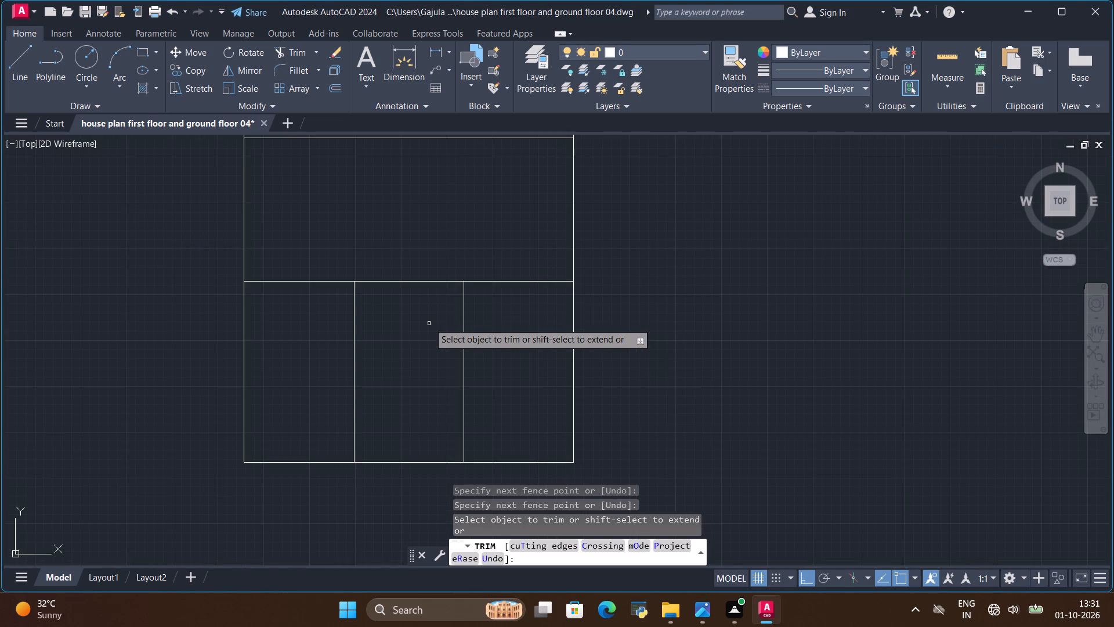
pyautogui.scroll(-1, 446, 276)
pyautogui.scroll(1, 465, 193)
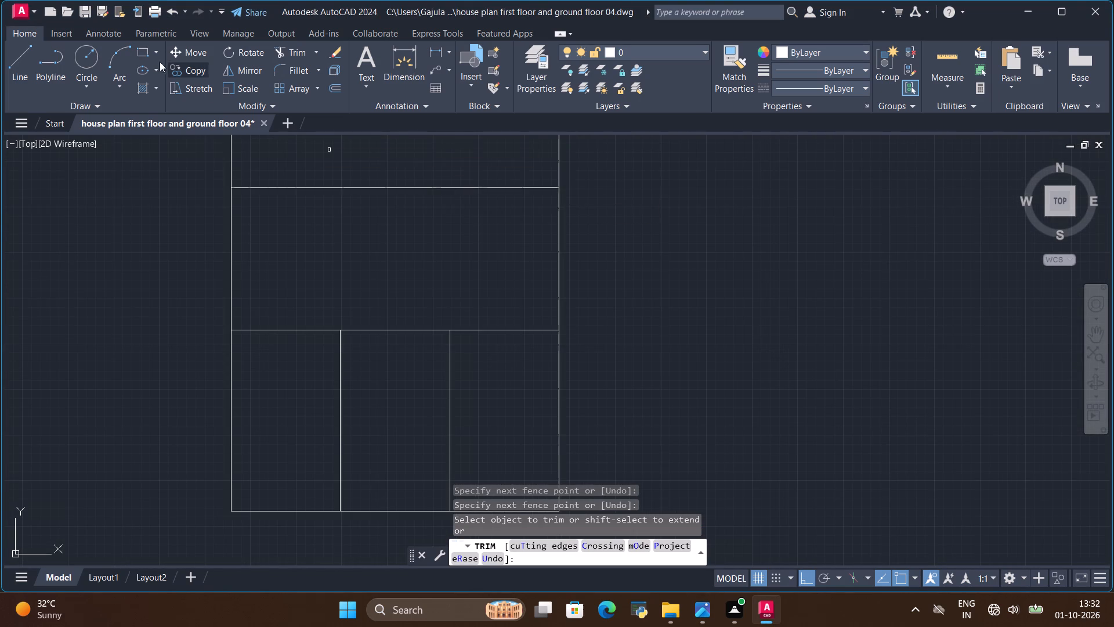
pyautogui.click(23, 56)
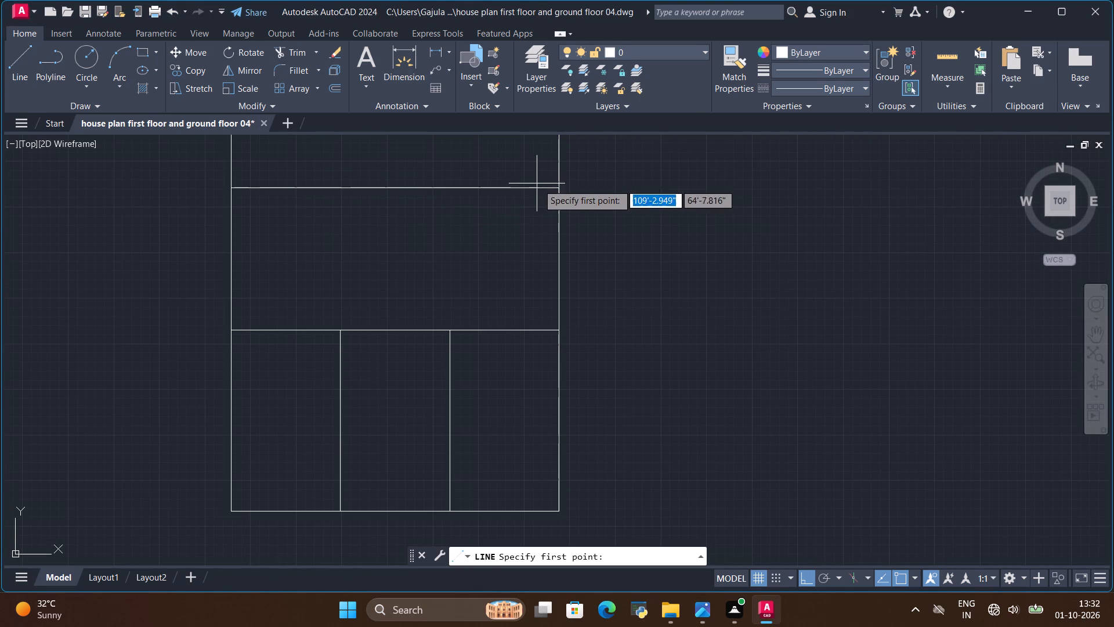
pyautogui.click(556, 188)
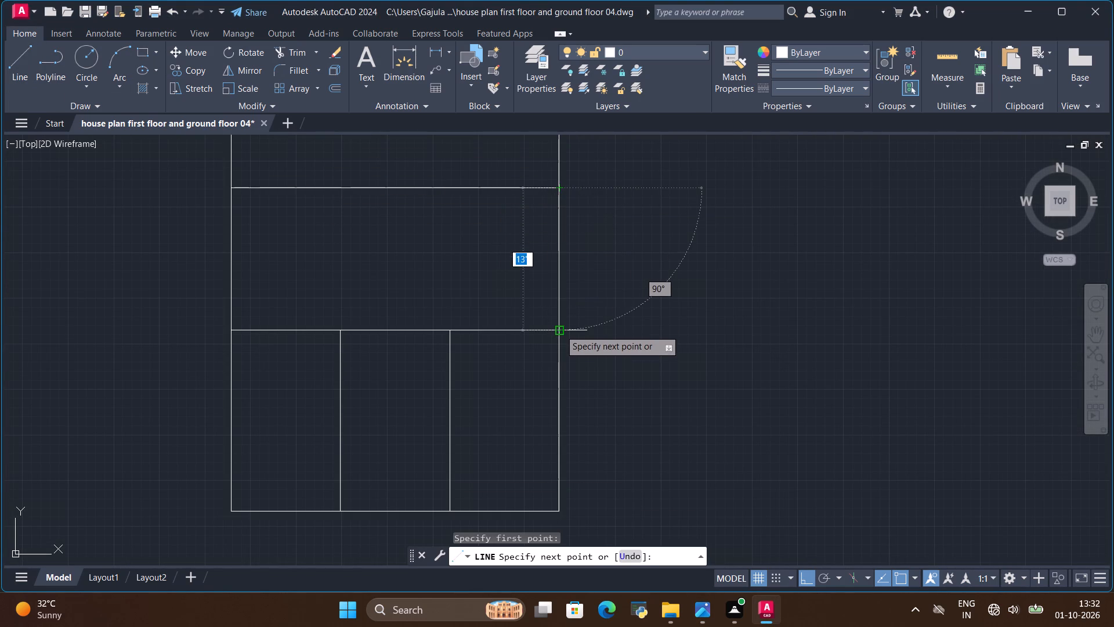
pyautogui.click(560, 330)
pyautogui.press('Escape')
# Copy the hall and kitchen zone's right vertical line 12' to the left as the kitchen divider.
pyautogui.click(558, 273)
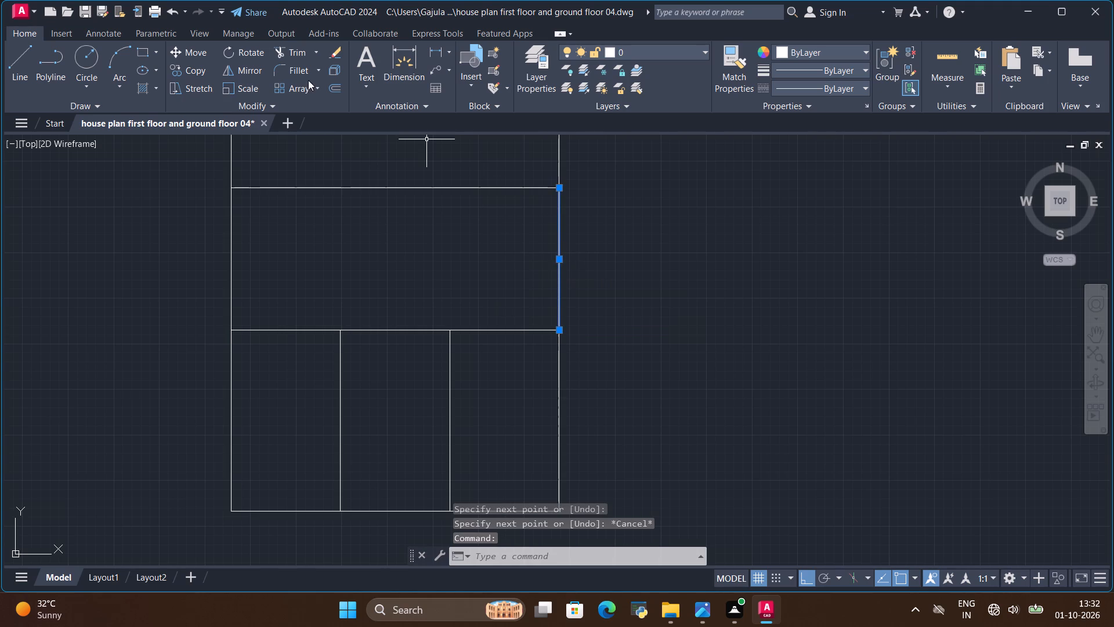
pyautogui.click(190, 72)
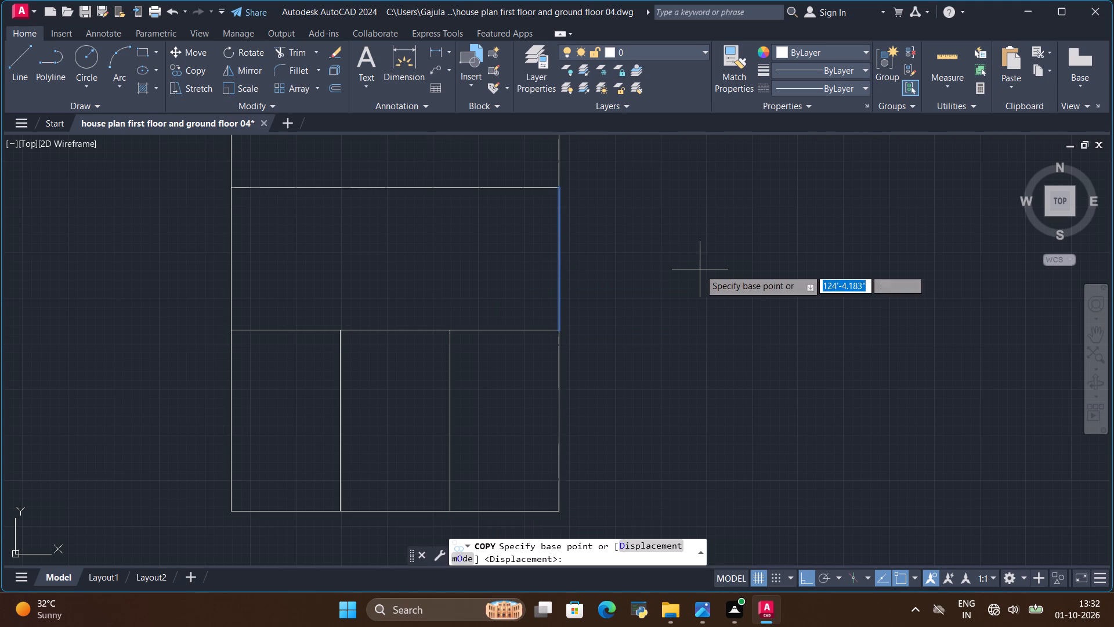
pyautogui.click(557, 256)
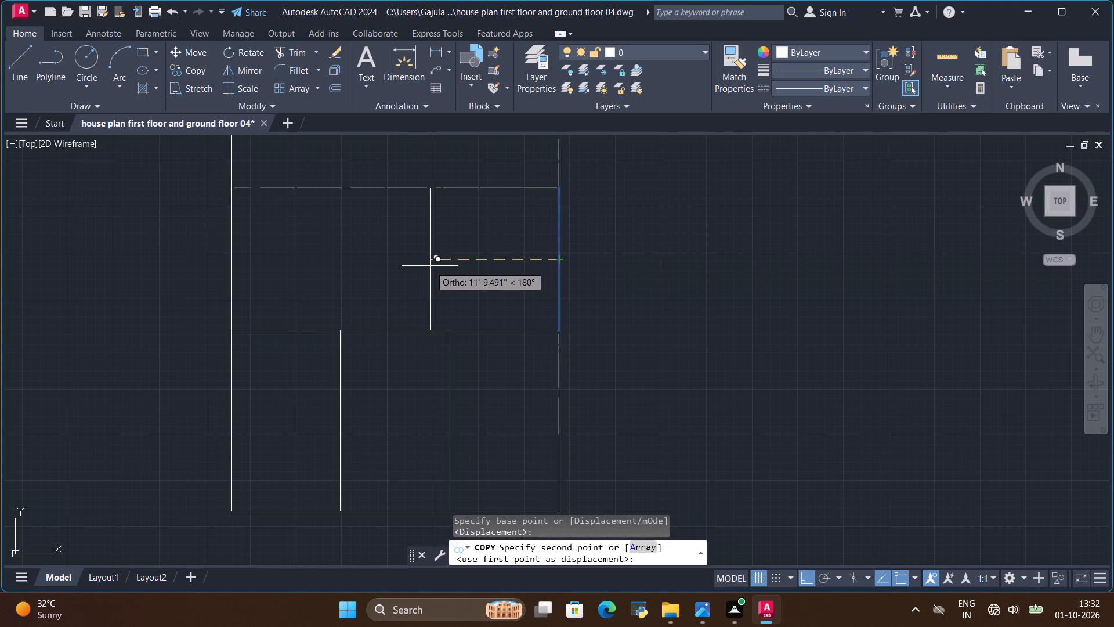
pyautogui.press('BackSpace')
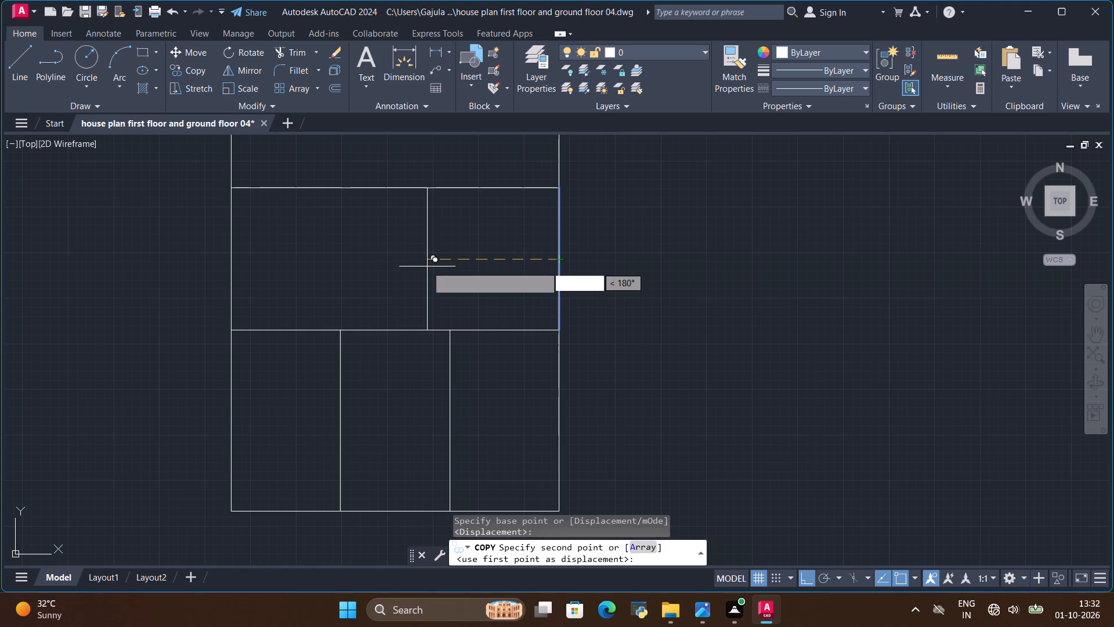
pyautogui.press('BackSpace')
pyautogui.write("12'")
pyautogui.press('Return')
pyautogui.press('Escape')
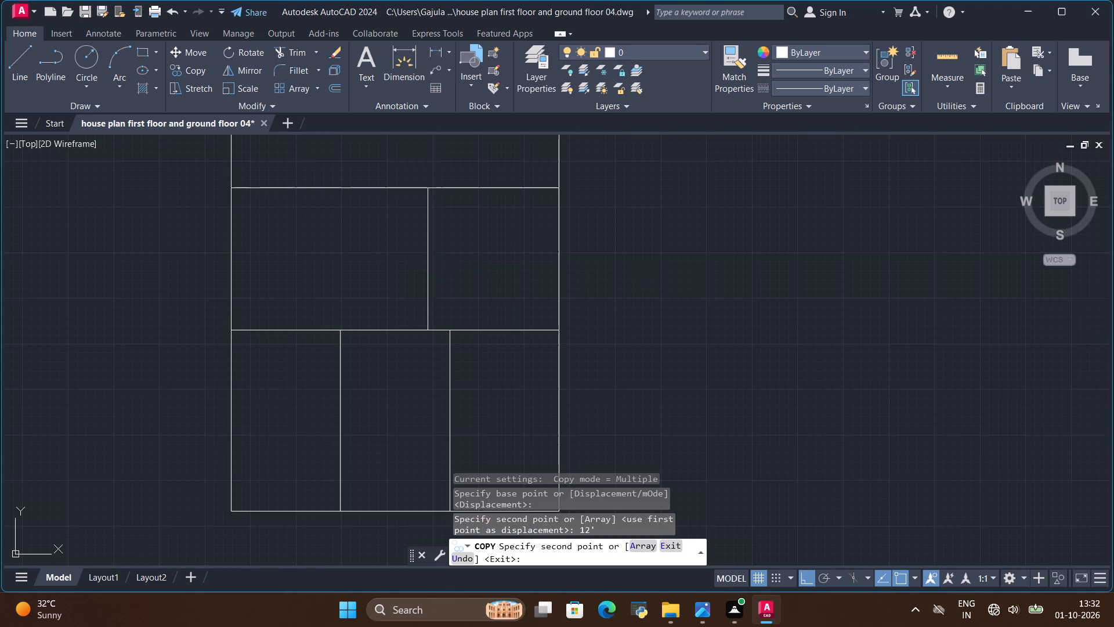
# Check the hall width in the reference image, and copy the kitchen divider 12' to the left to separate the bath and toilet.
pyautogui.scroll(-1, 450, 283)
pyautogui.scroll(1, 444, 219)
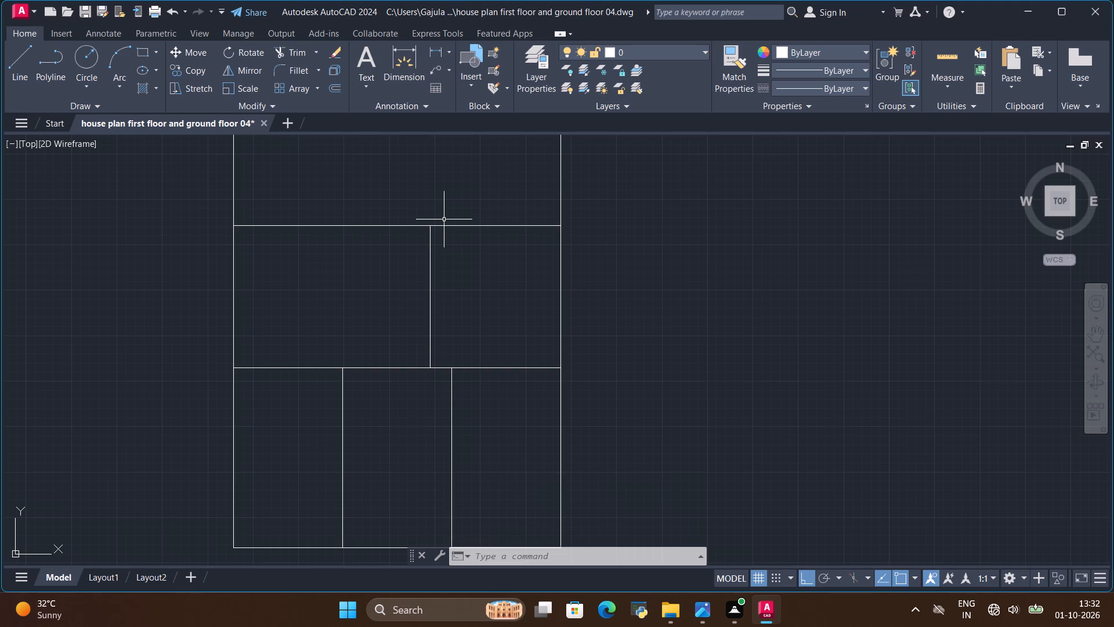
pyautogui.hotkey('alt', 'Tab')
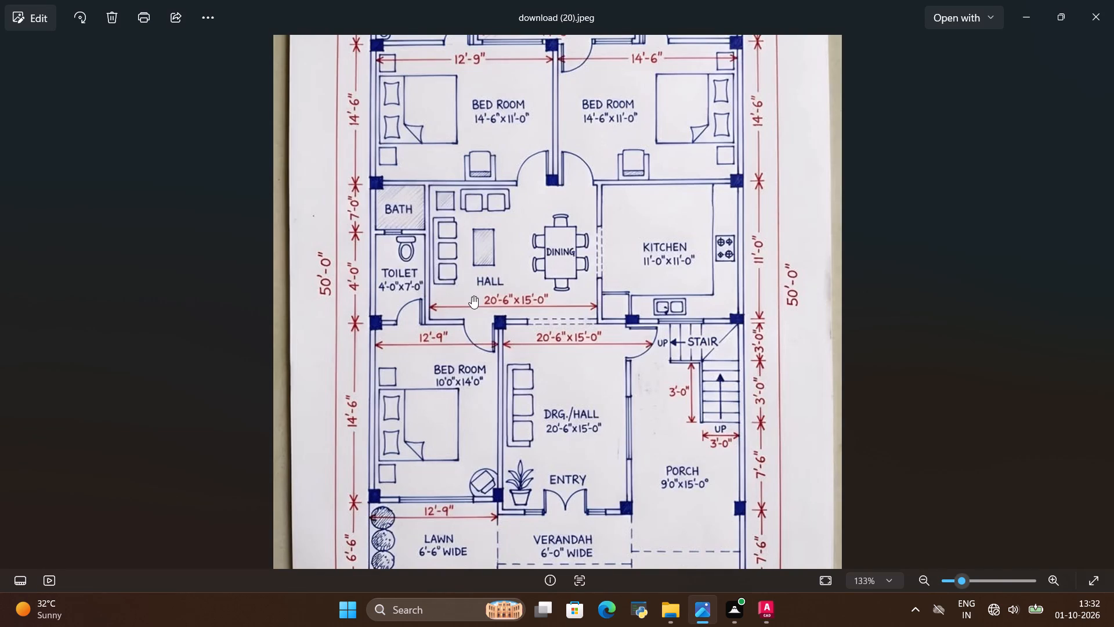
pyautogui.hotkey('alt', 'Tab')
pyautogui.click(432, 310)
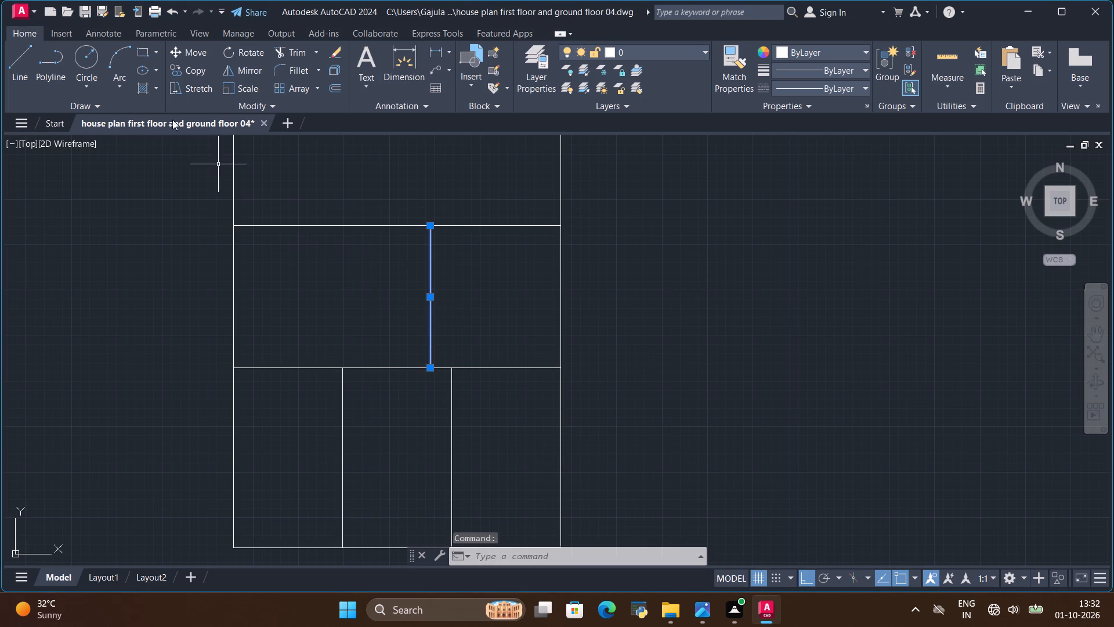
pyautogui.click(193, 71)
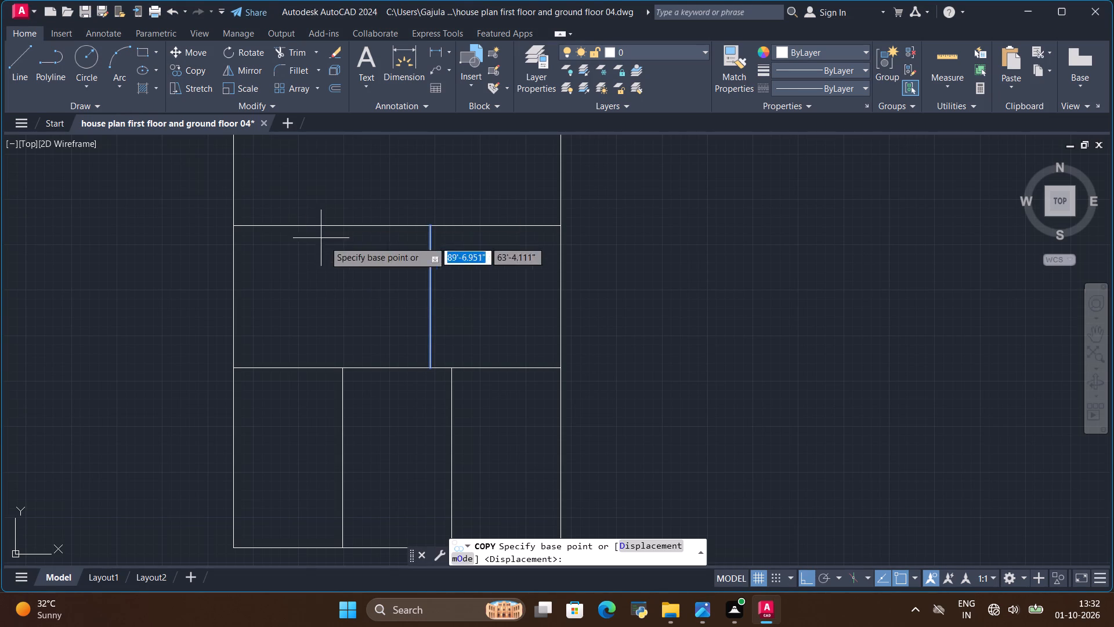
pyautogui.click(427, 296)
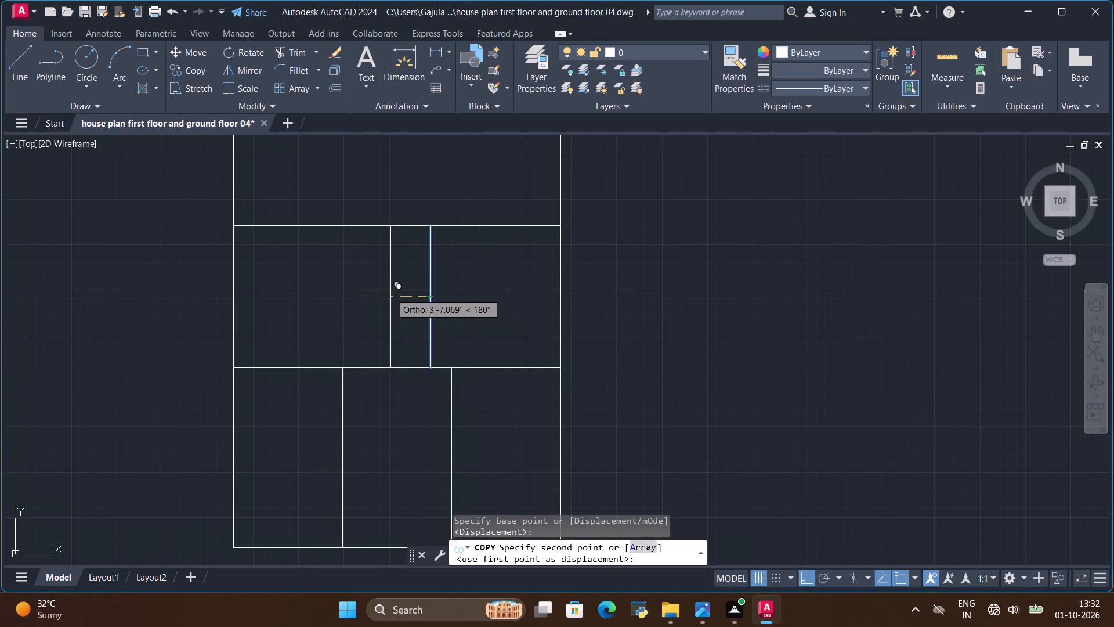
pyautogui.press('BackSpace')
pyautogui.press('BackSpace')
pyautogui.write("12'")
pyautogui.press('Return')
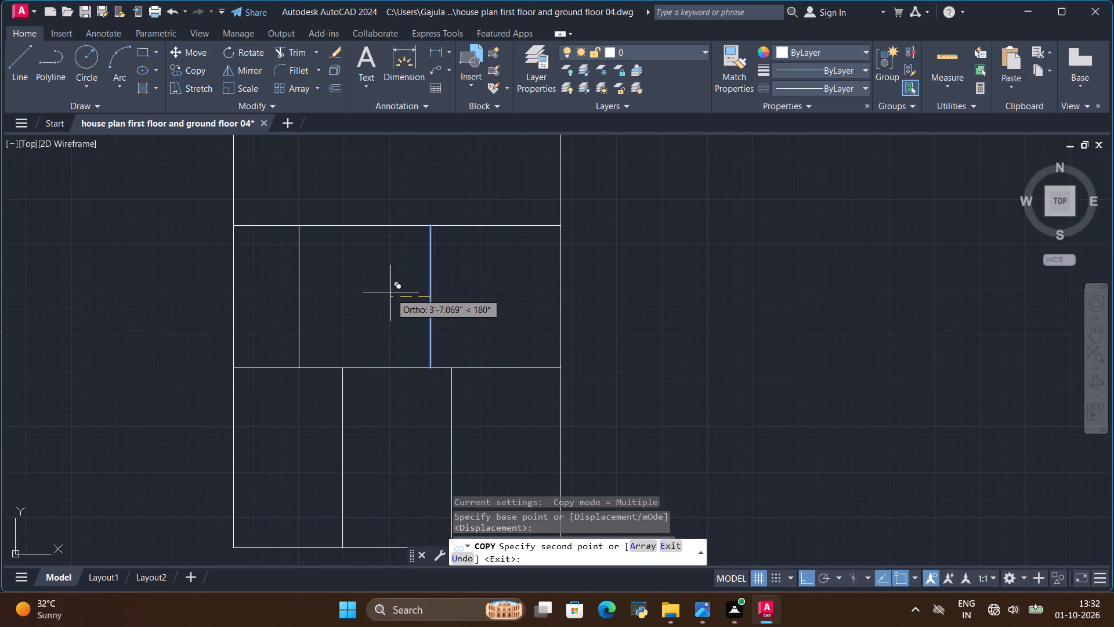
pyautogui.press('Escape')
pyautogui.scroll(-1, 390, 293)
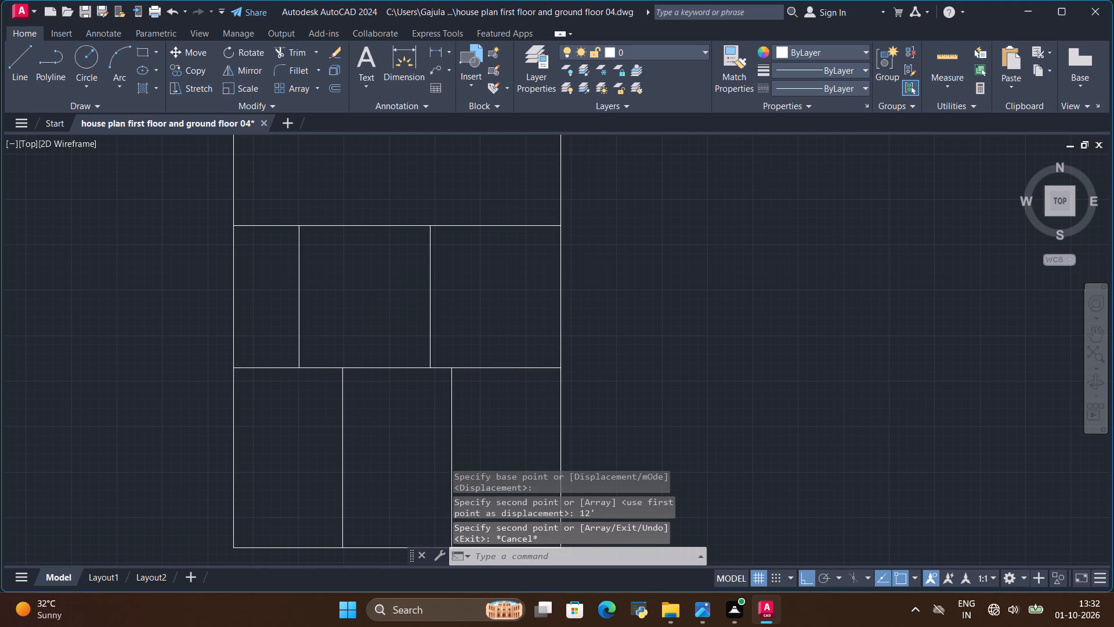
# Examine the two rear bedrooms and the toilet, open wash and bath strip in the reference image.
pyautogui.hotkey('alt', 'Tab')
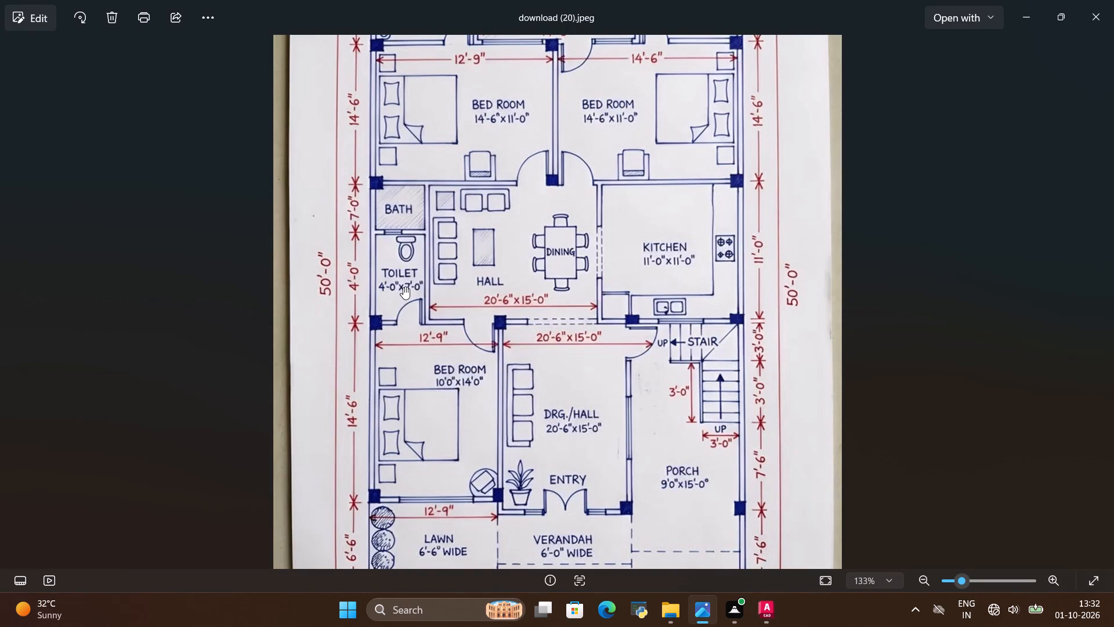
pyautogui.scroll(-2, 413, 278)
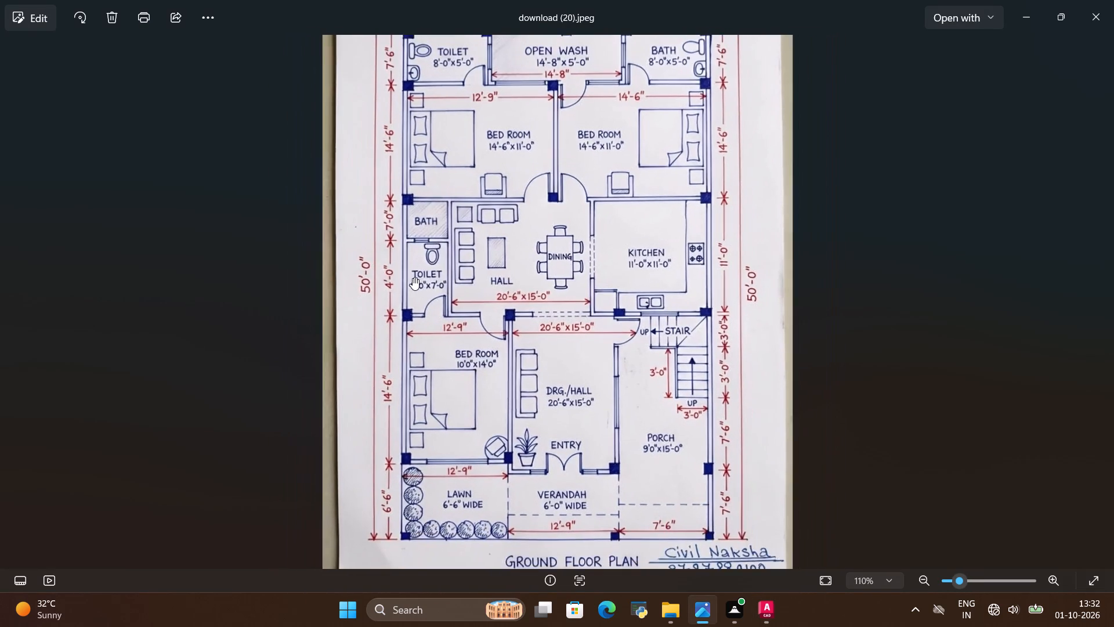
pyautogui.scroll(-2, 413, 278)
pyautogui.scroll(2, 566, 83)
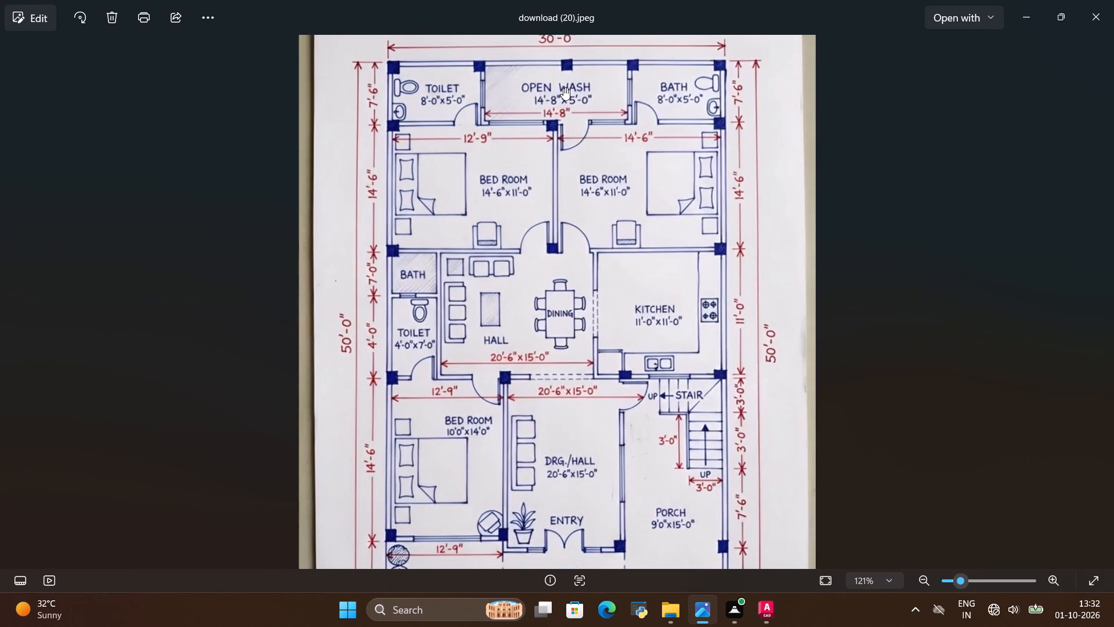
pyautogui.scroll(2, 563, 88)
pyautogui.hotkey('alt', 'Tab')
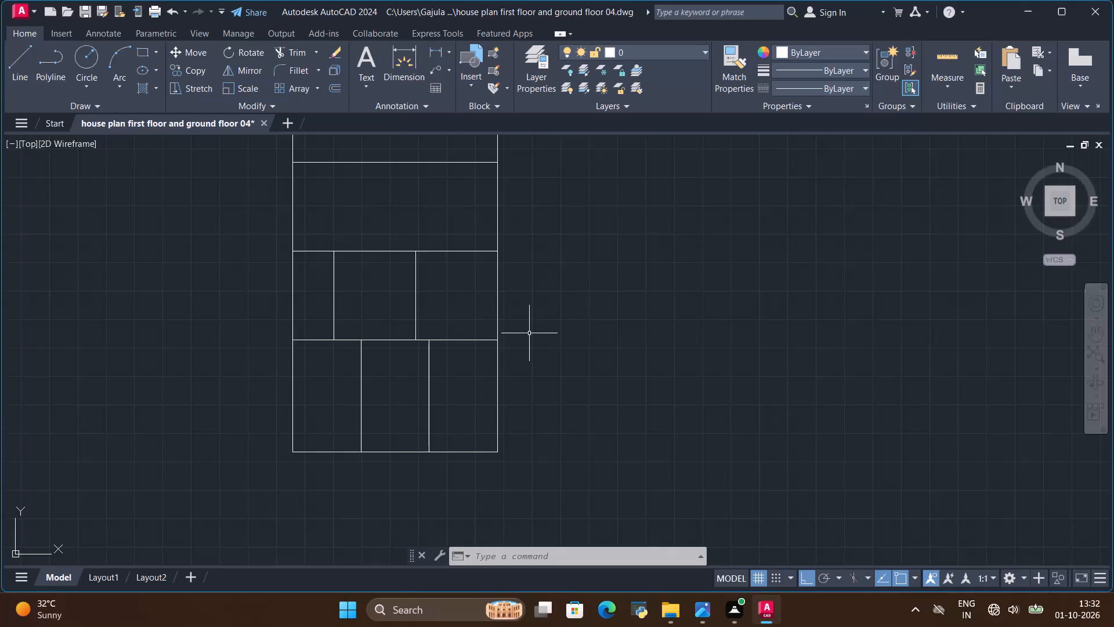
pyautogui.scroll(-1, 529, 333)
pyautogui.scroll(1, 449, 205)
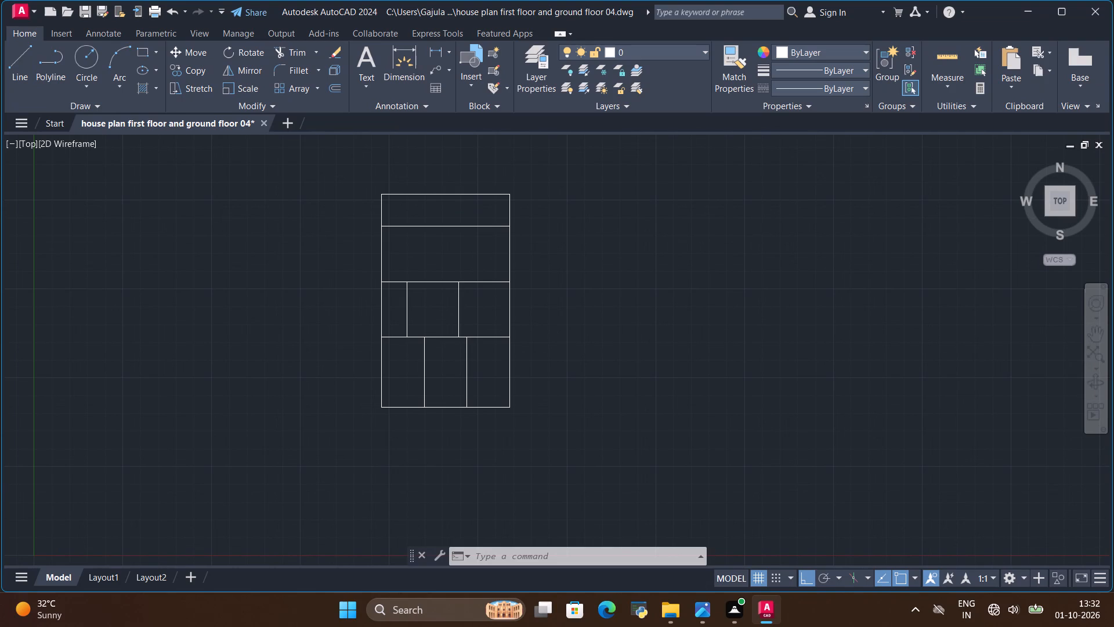
pyautogui.scroll(-1, 497, 299)
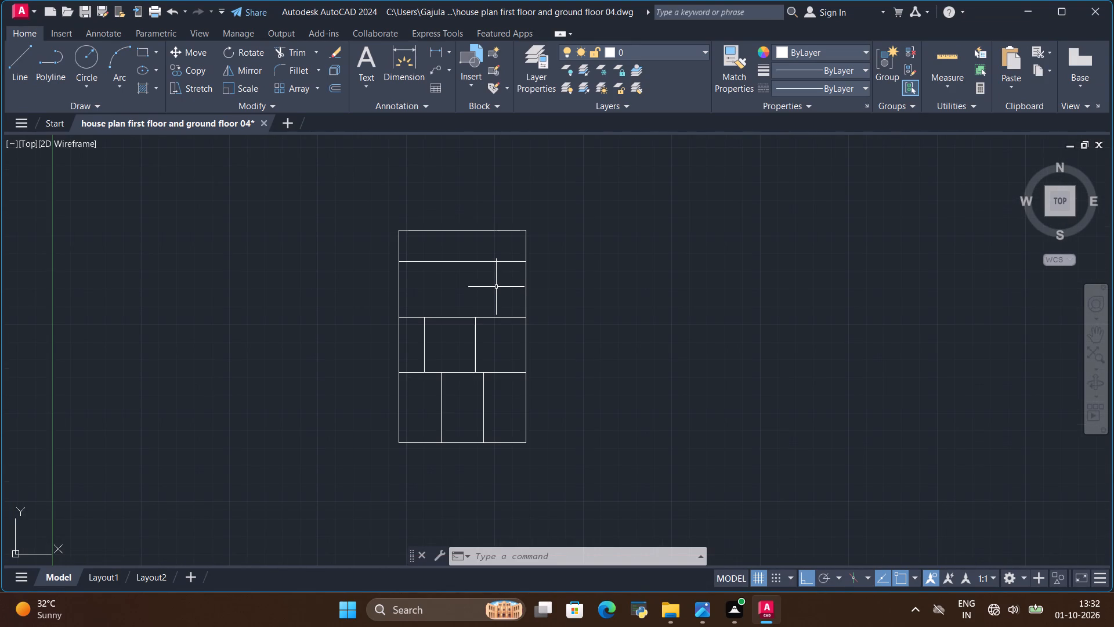
pyautogui.hotkey('alt', 'Tab')
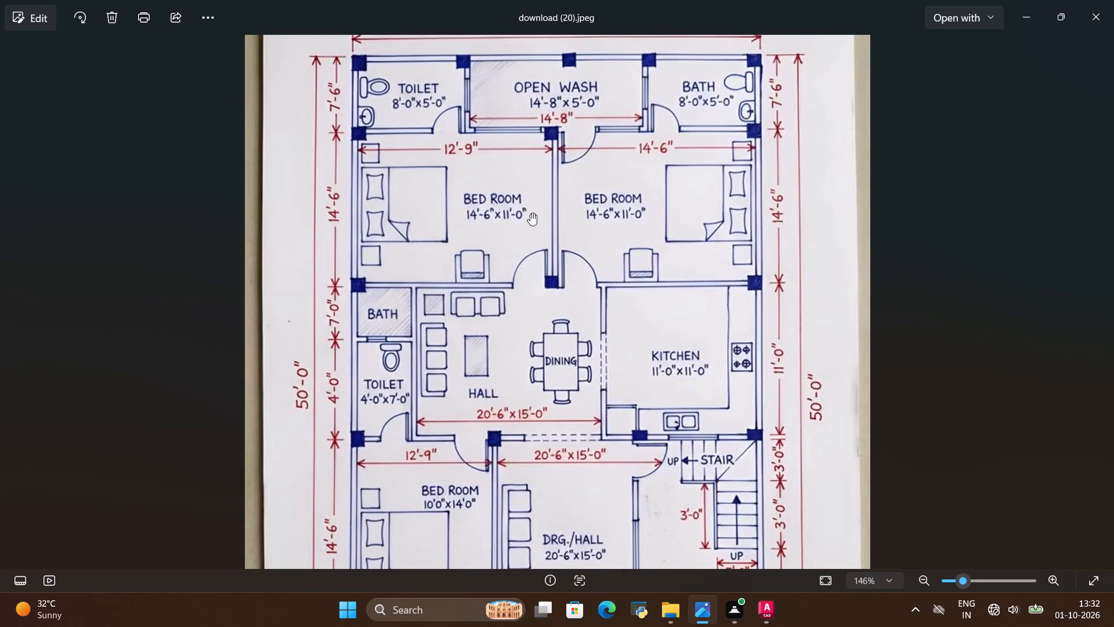
pyautogui.hotkey('alt', 'Tab')
pyautogui.hotkey('alt', 'Tab')
pyautogui.hotkey('alt', 'Tab')
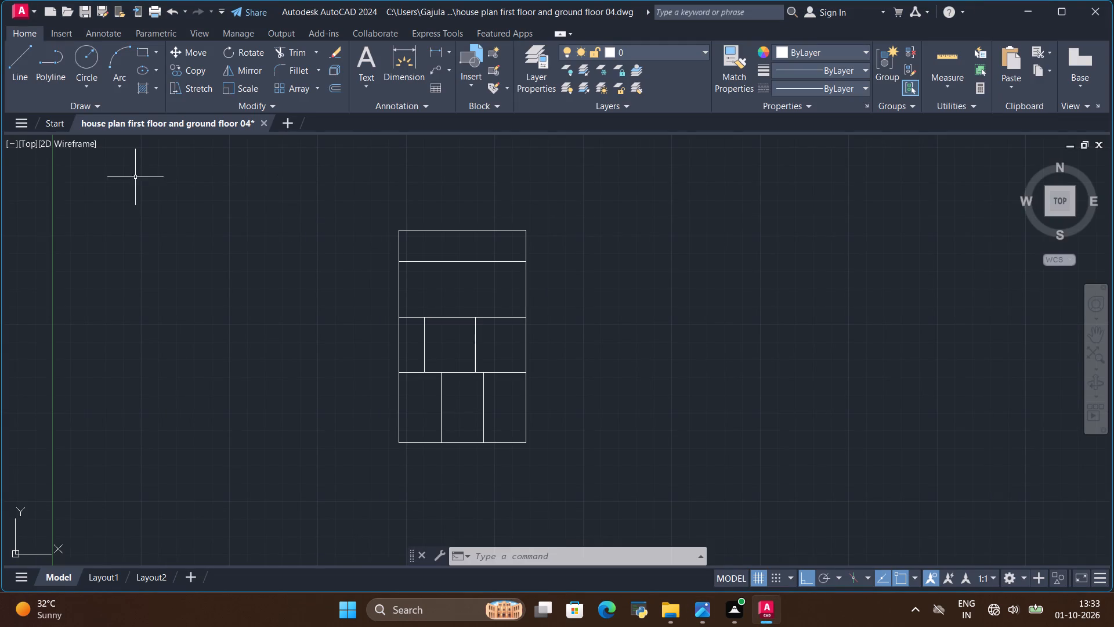
# Draw a 13' vertical line along the left outer wall, spanning the height of the rear bedroom zone.
pyautogui.click(27, 66)
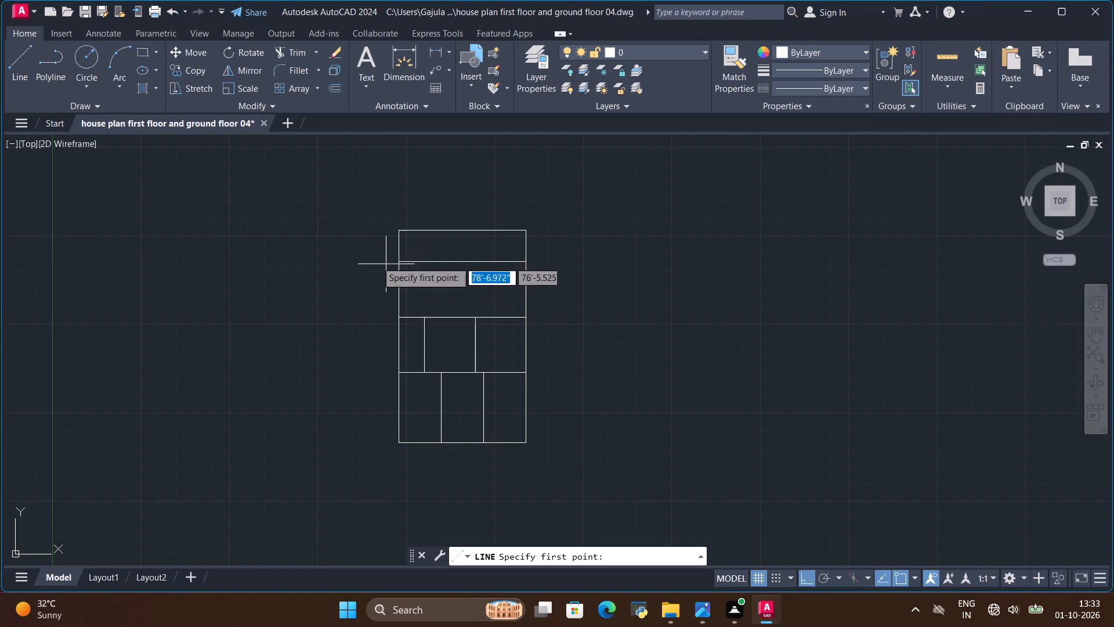
pyautogui.scroll(1, 355, 255)
pyautogui.scroll(1, 433, 300)
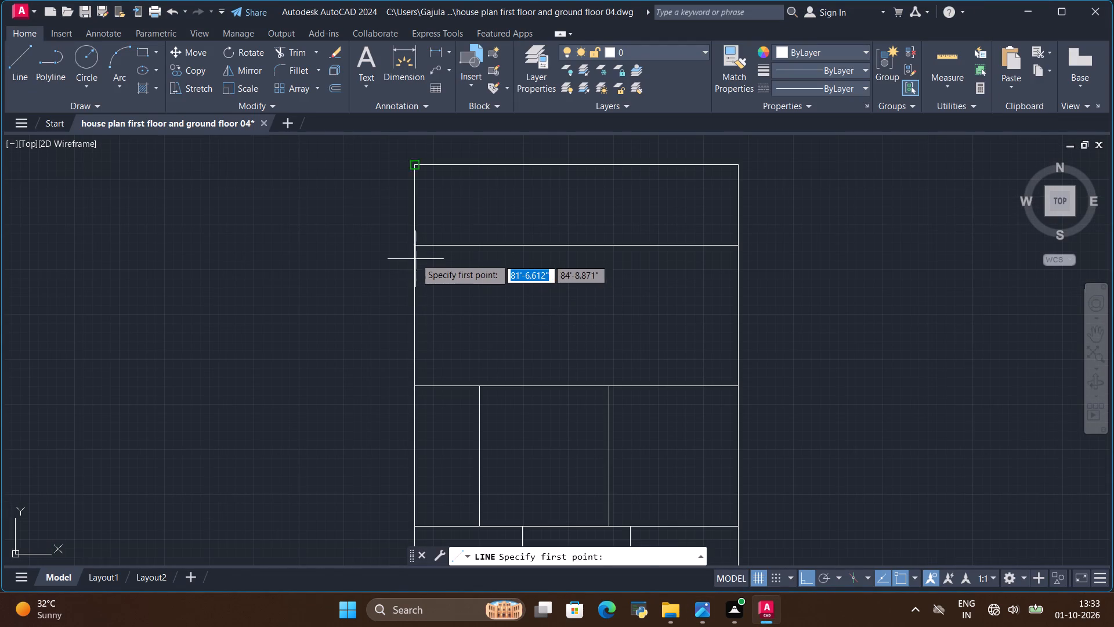
pyautogui.click(415, 248)
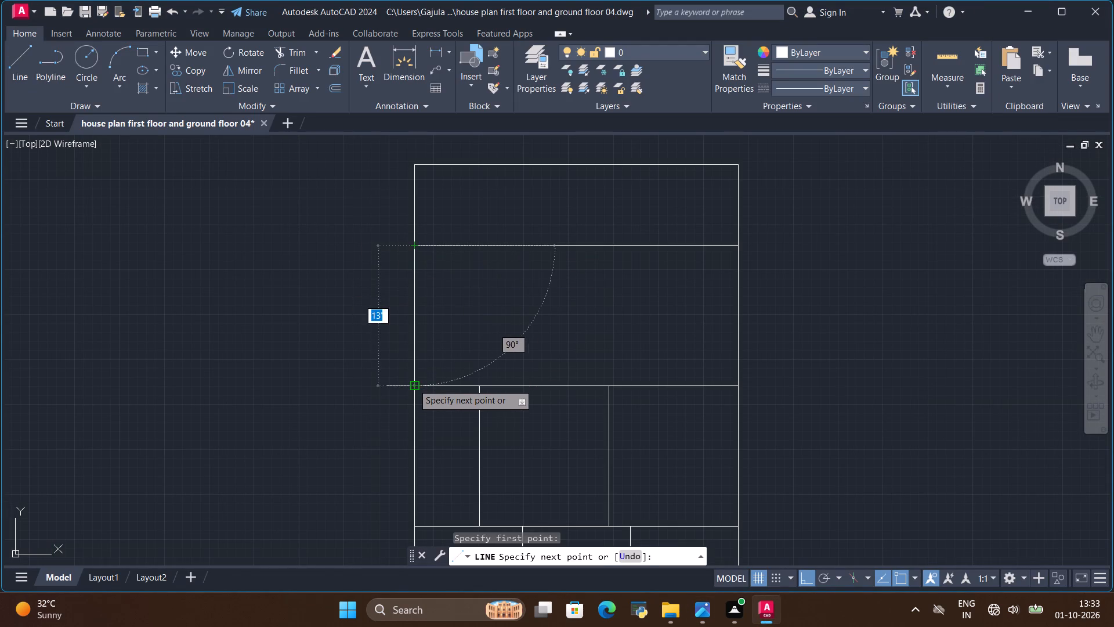
pyautogui.click(413, 384)
pyautogui.press('Escape')
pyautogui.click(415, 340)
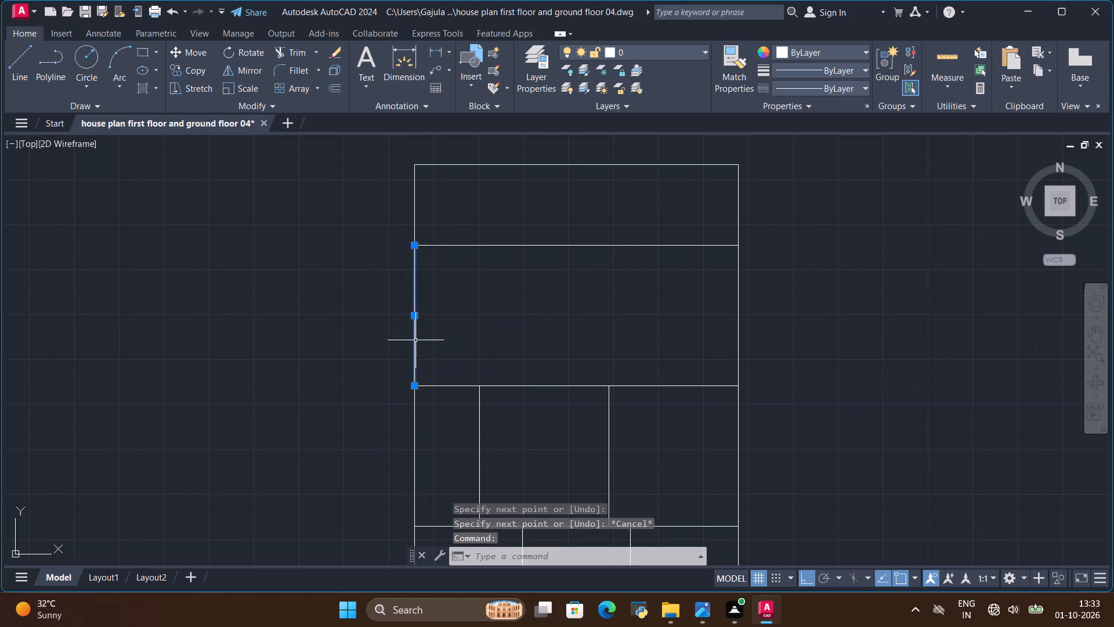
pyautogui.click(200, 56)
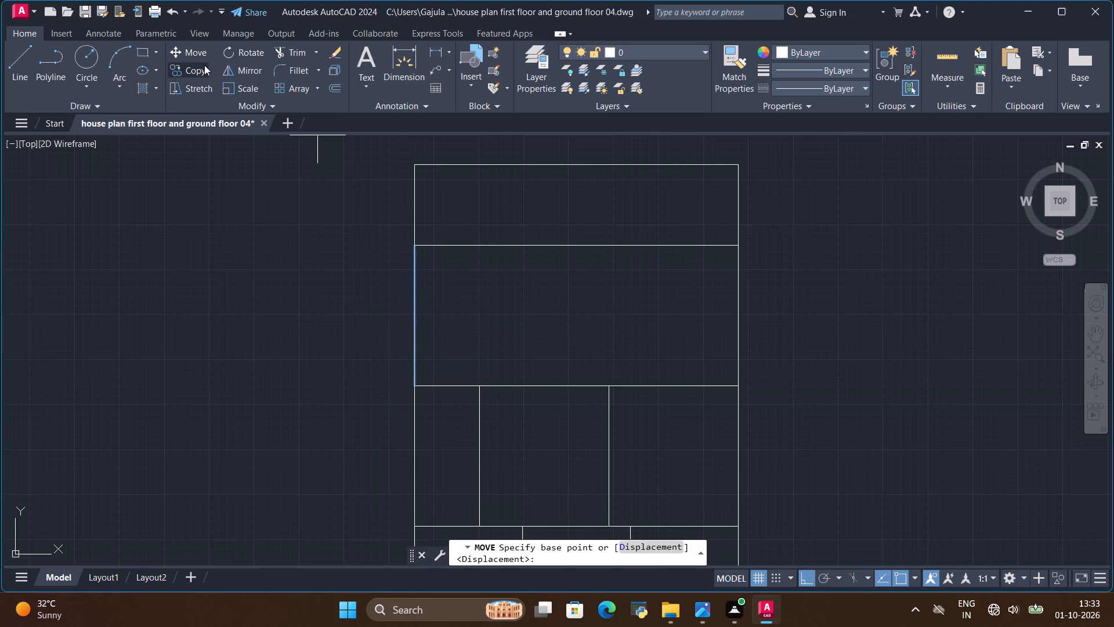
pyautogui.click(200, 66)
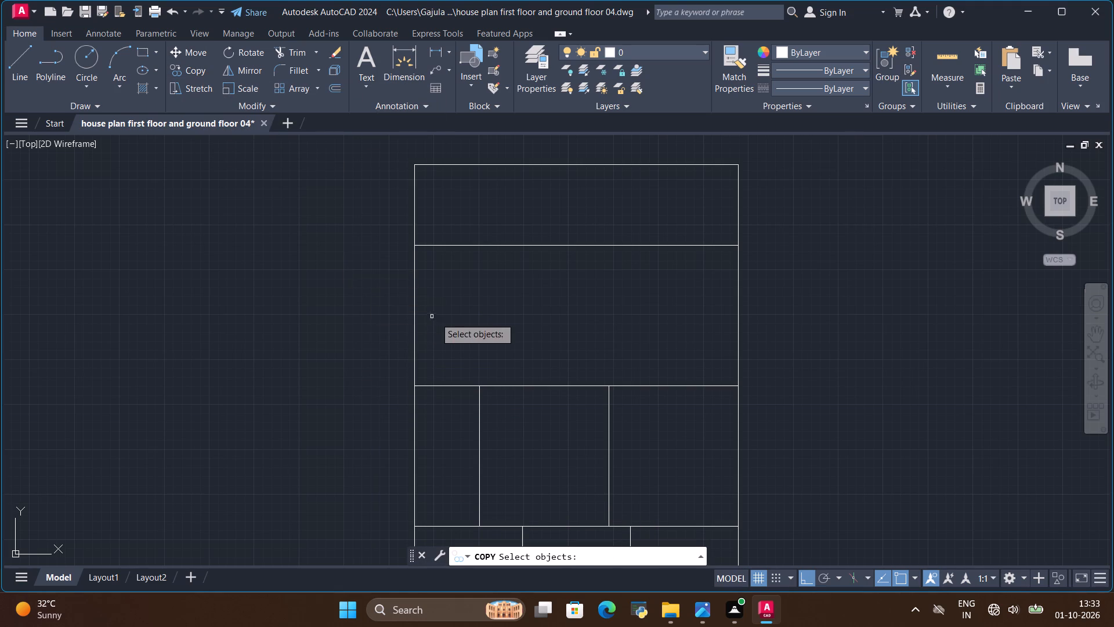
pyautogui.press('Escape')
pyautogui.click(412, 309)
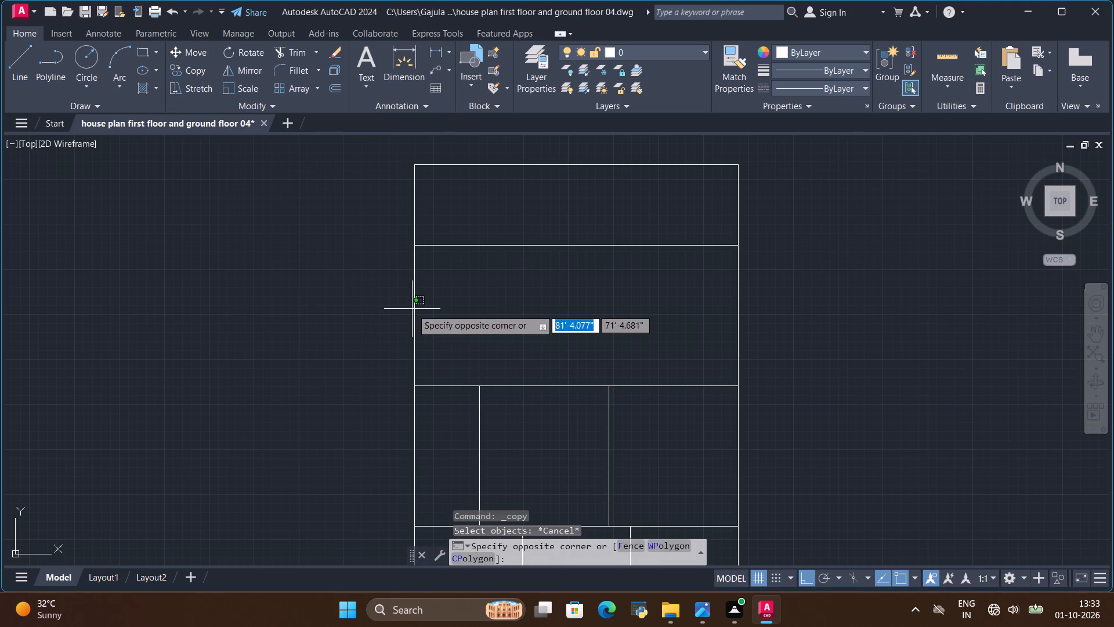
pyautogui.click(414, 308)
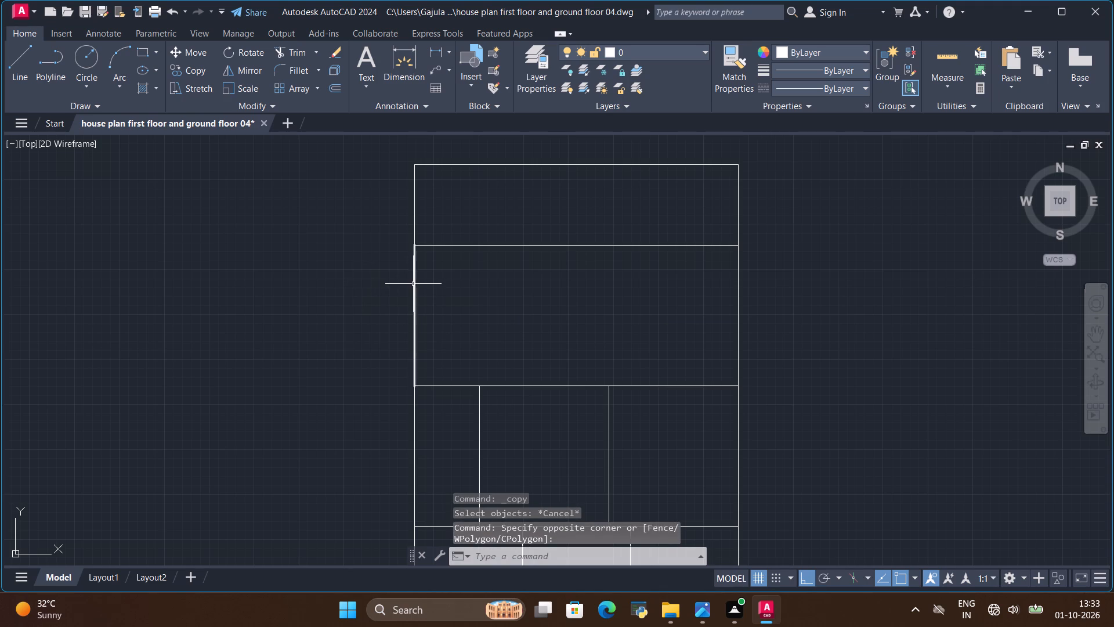
# Copy the rear bedroom zone's left vertical line 15' to the right as the divider between the two bedrooms.
pyautogui.click(413, 284)
pyautogui.click(200, 73)
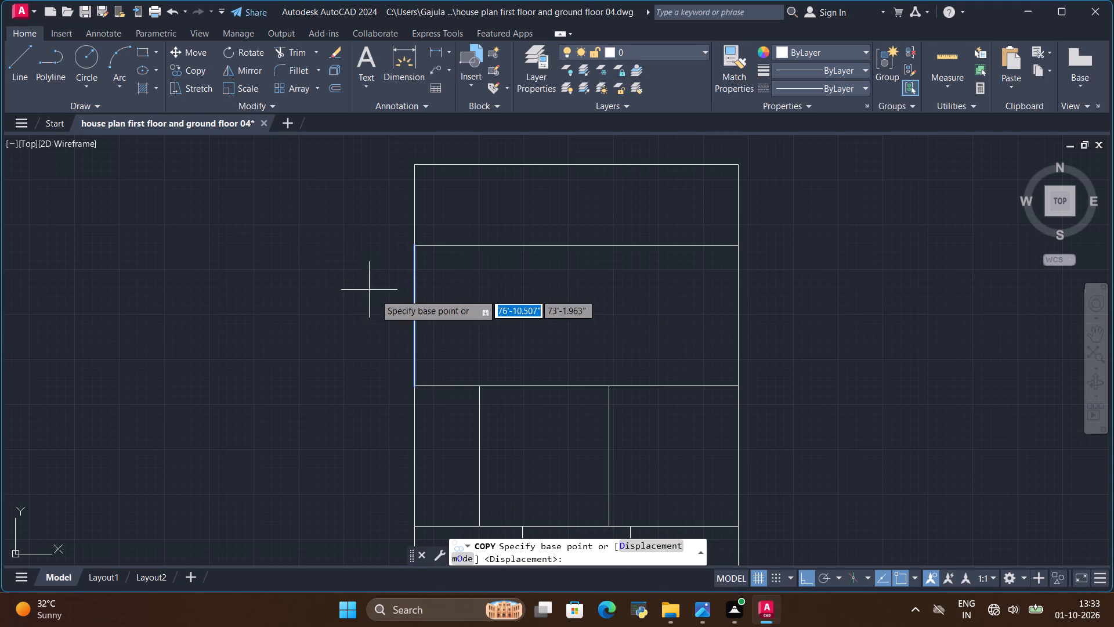
pyautogui.click(413, 313)
pyautogui.press('BackSpace')
pyautogui.press('BackSpace')
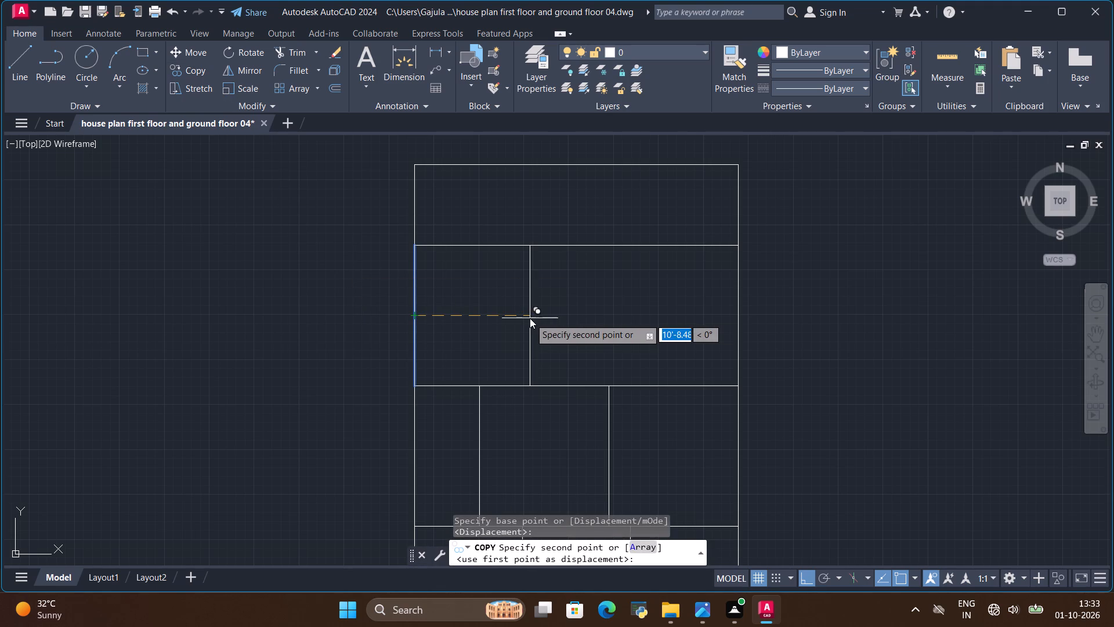
pyautogui.write("15'")
pyautogui.press('Return')
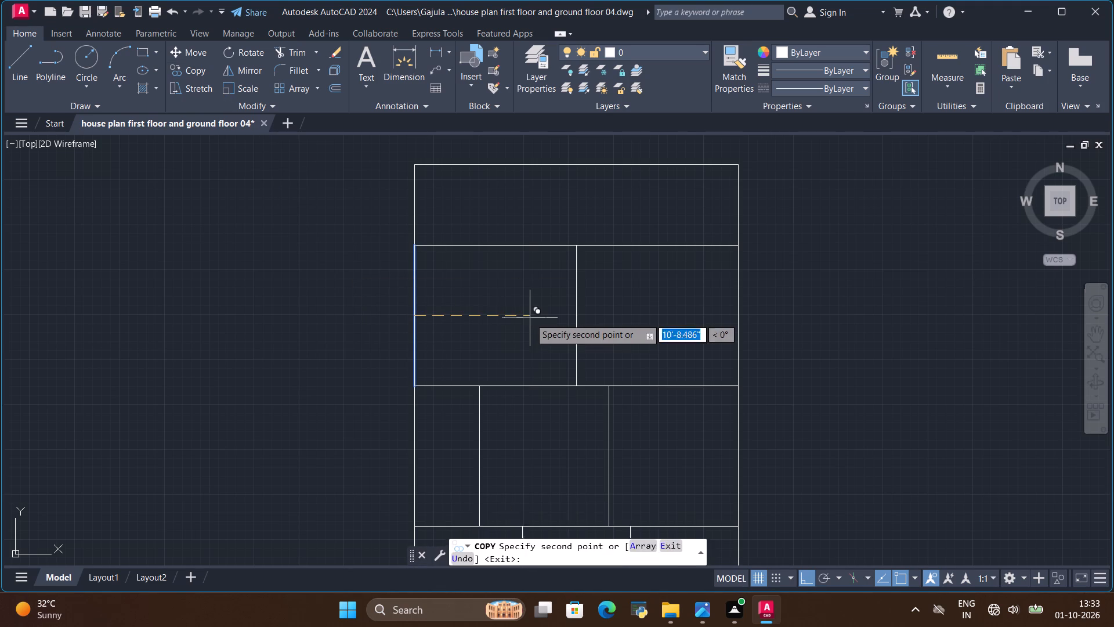
pyautogui.press('Escape')
# Examine the rear rooms and the bath and toilet beside the hall in the reference image.
pyautogui.hotkey('alt', 'Tab')
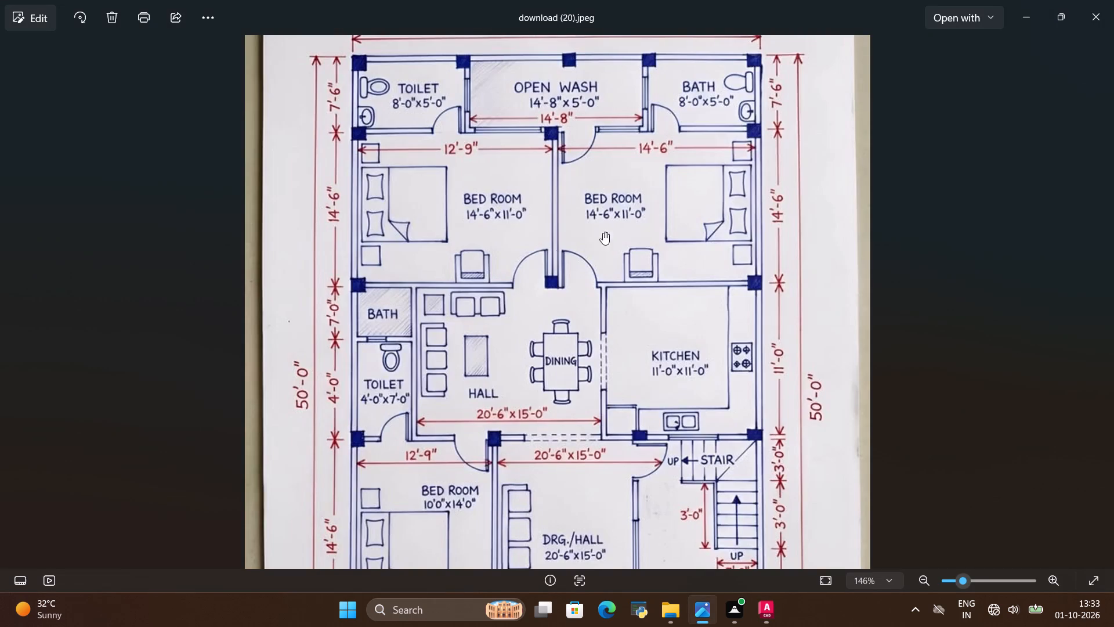
pyautogui.scroll(3, 558, 59)
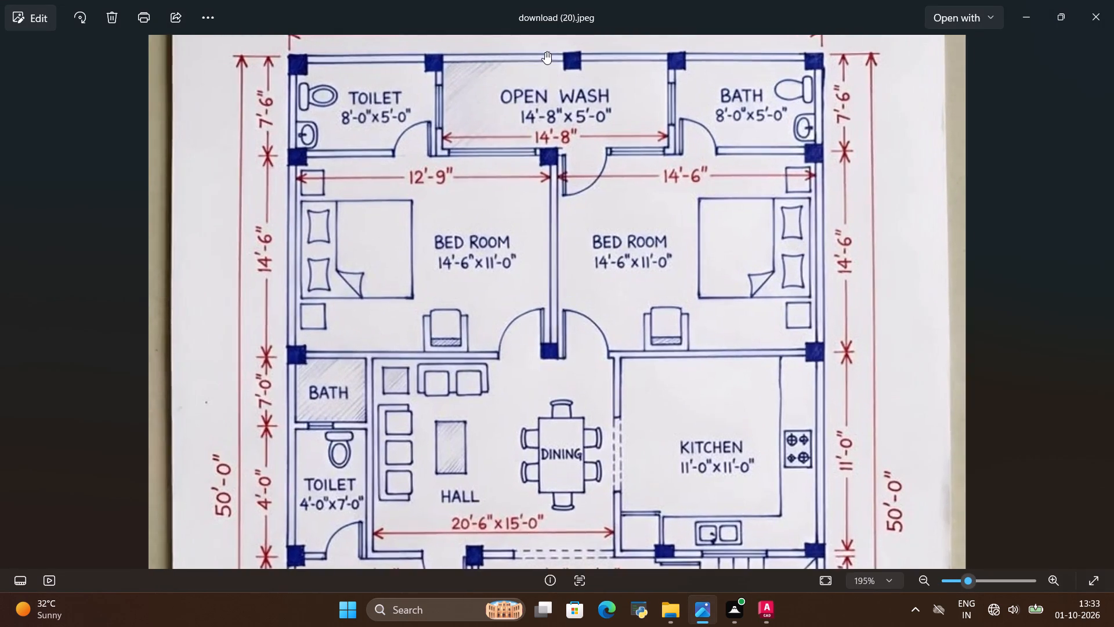
pyautogui.scroll(-6, 540, 188)
pyautogui.hotkey('alt', 'Tab')
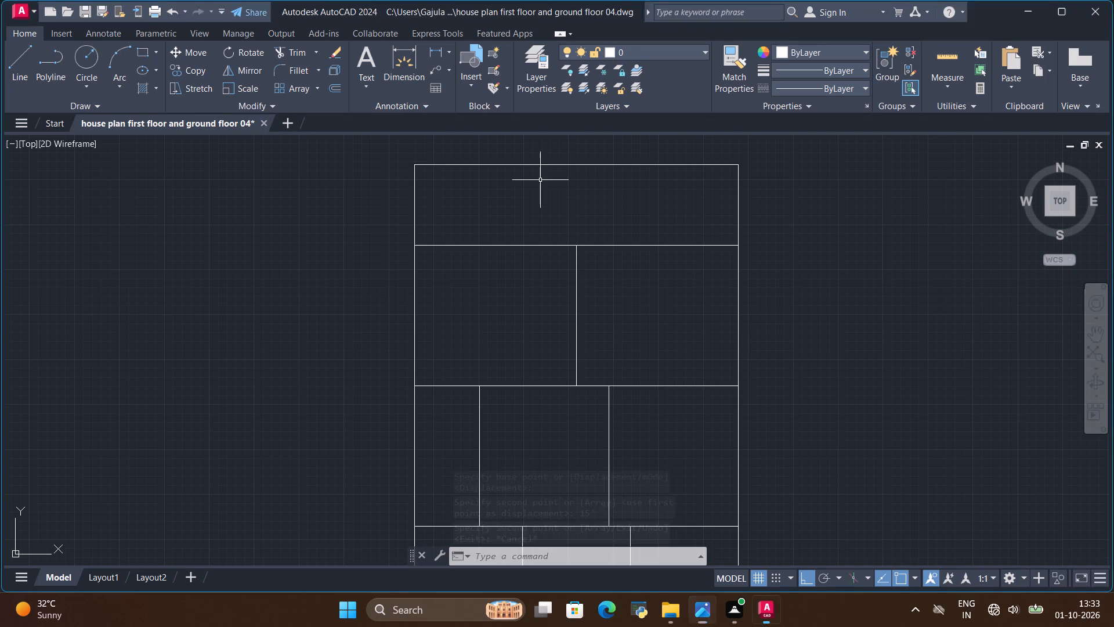
pyautogui.scroll(-2, 573, 210)
pyautogui.hotkey('alt', 'Tab')
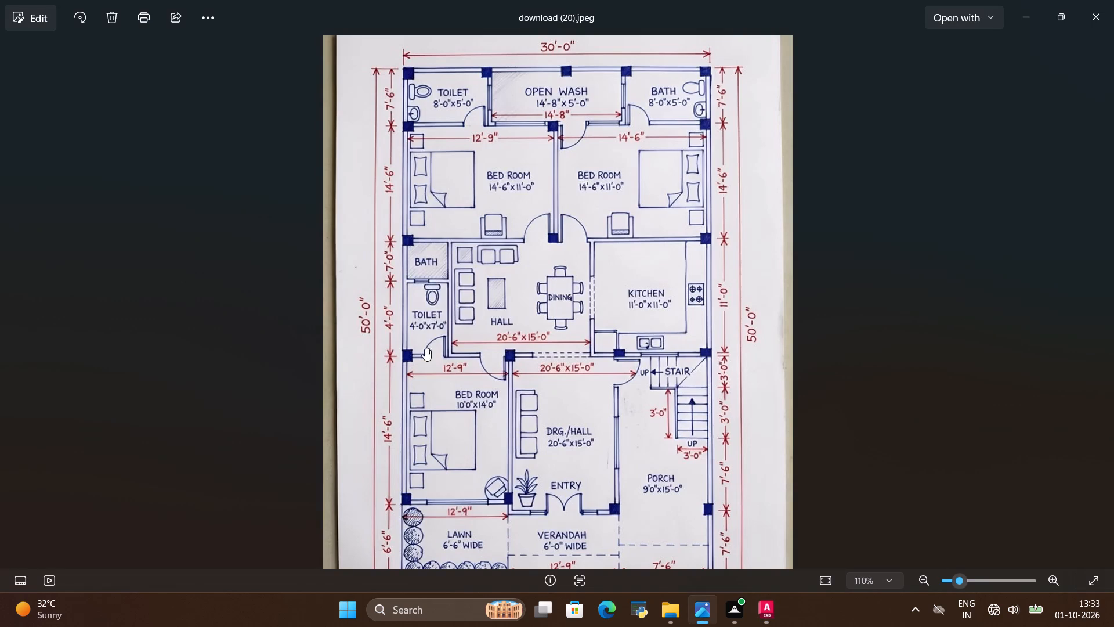
pyautogui.scroll(2, 428, 283)
pyautogui.hotkey('alt', 'Tab')
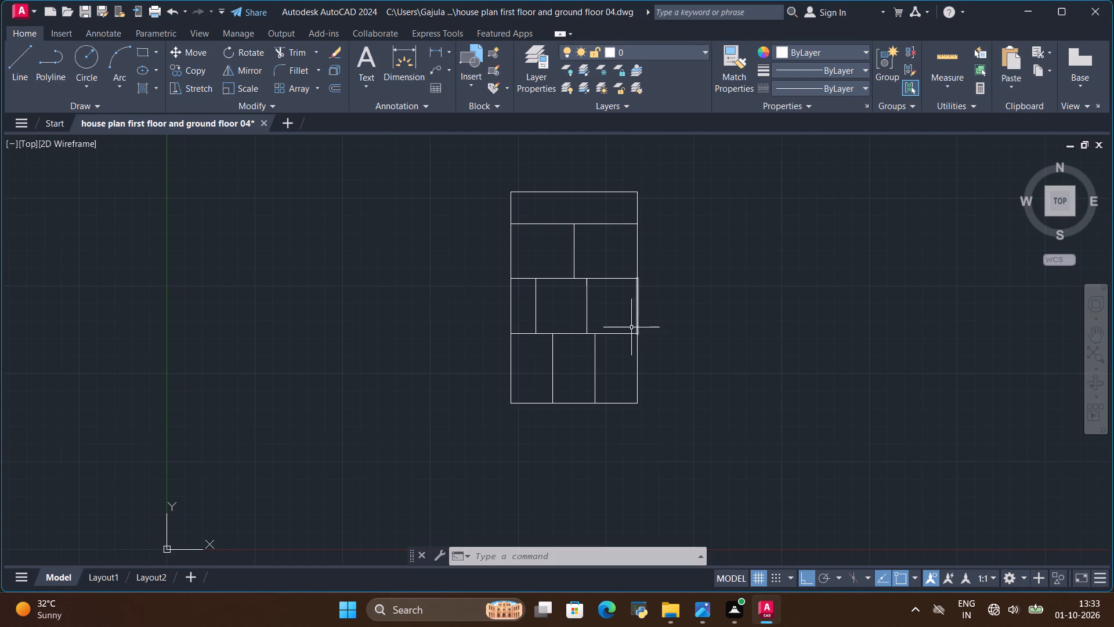
# Draw a horizontal line along the top of the bath and toilet strip, from the left outer wall to the hall divider.
pyautogui.scroll(2, 625, 320)
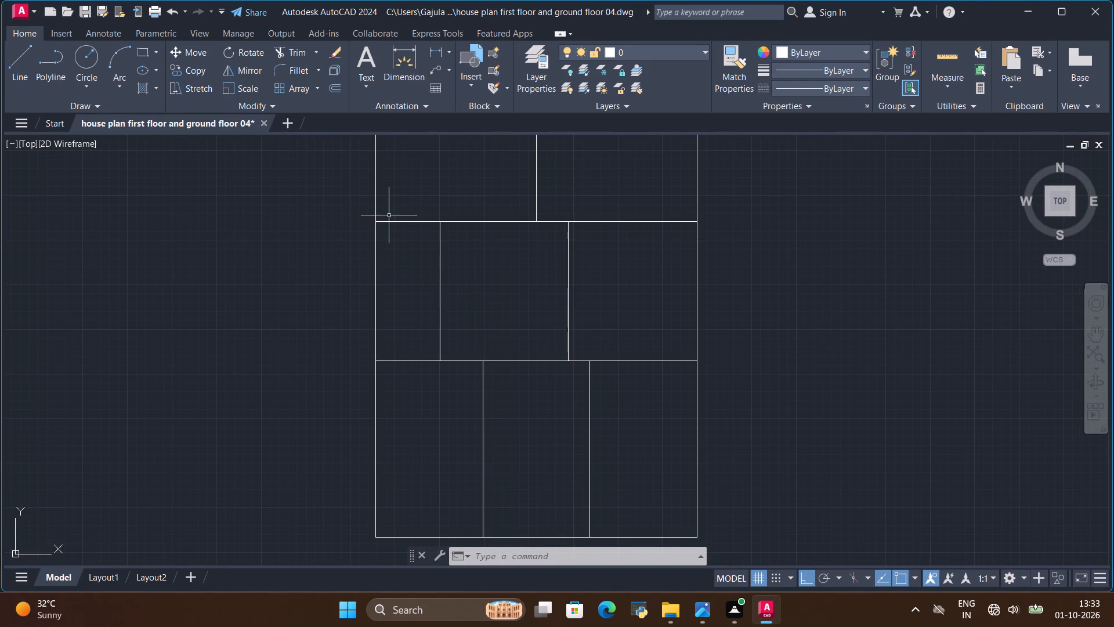
pyautogui.click(25, 51)
pyautogui.scroll(1, 403, 210)
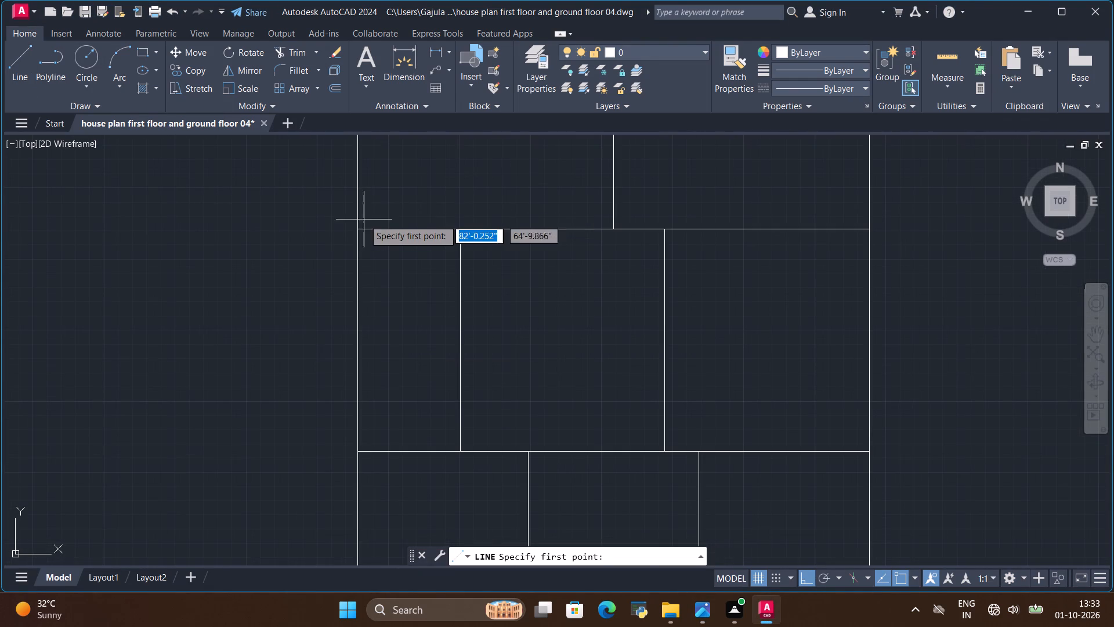
pyautogui.click(357, 228)
pyautogui.click(463, 229)
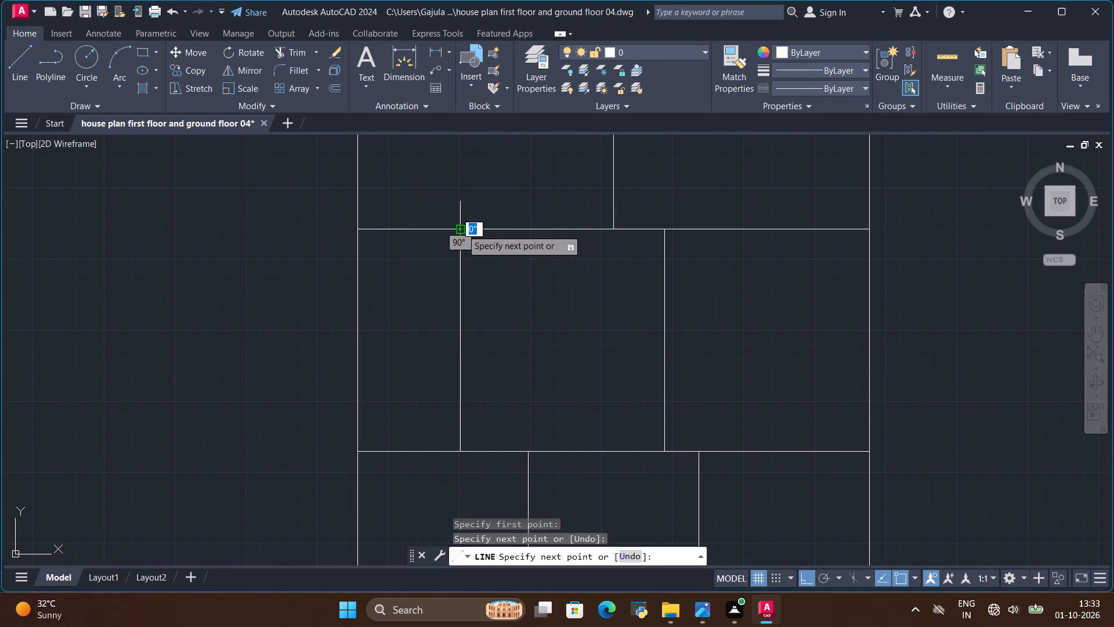
pyautogui.press('Escape')
# Copy the bath's top line 7' downward as the partition between the bath and the toilet.
pyautogui.click(408, 231)
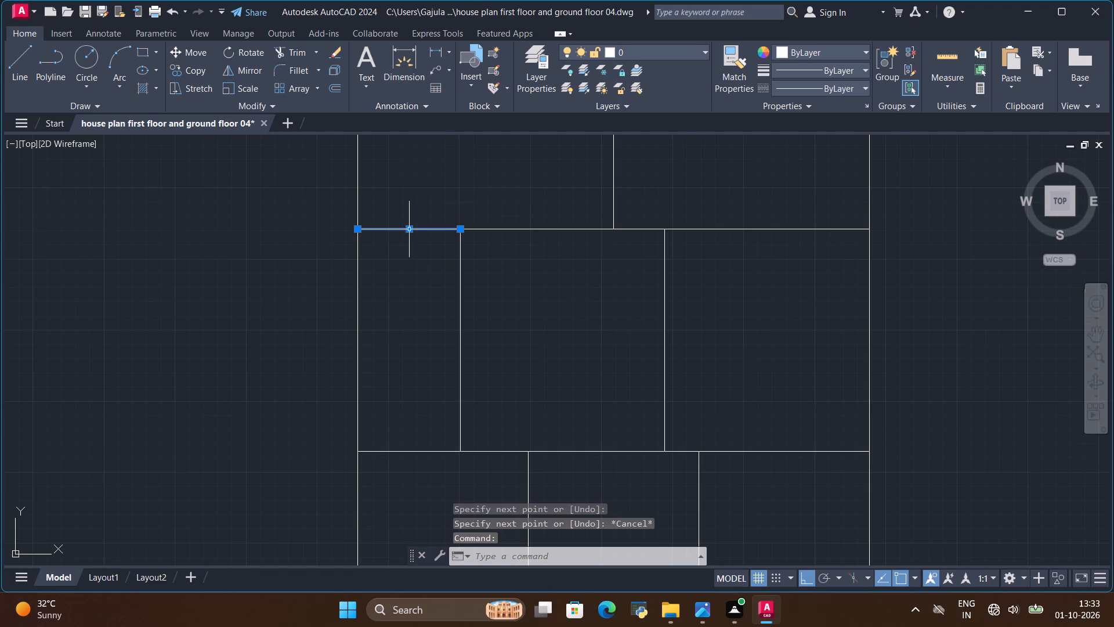
pyautogui.click(195, 70)
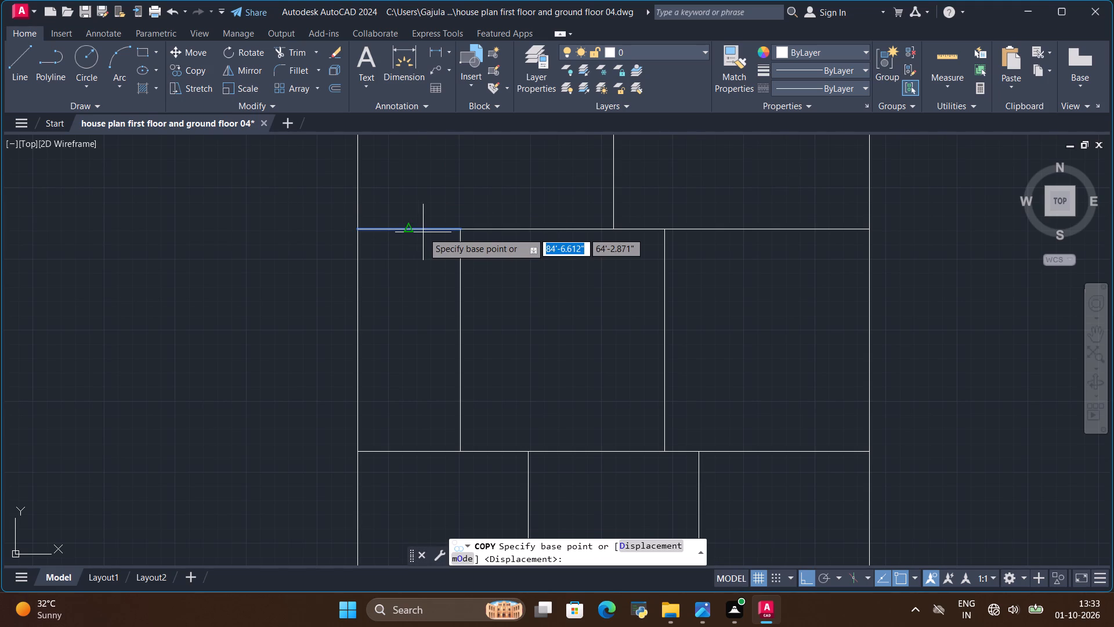
pyautogui.click(410, 231)
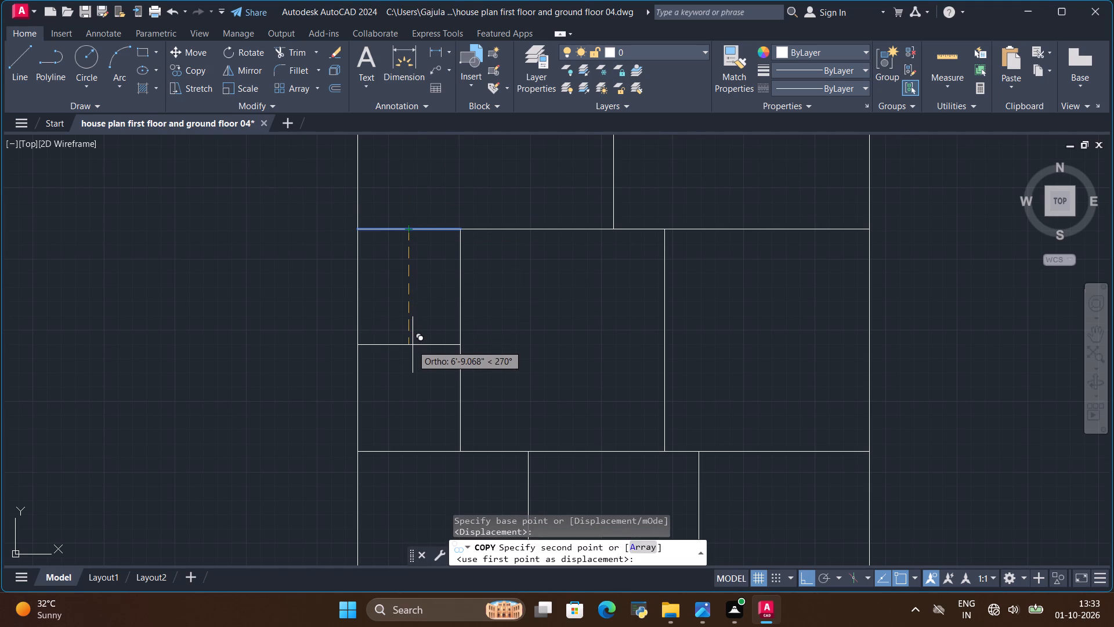
pyautogui.press('BackSpace')
pyautogui.press('BackSpace')
pyautogui.write("7'")
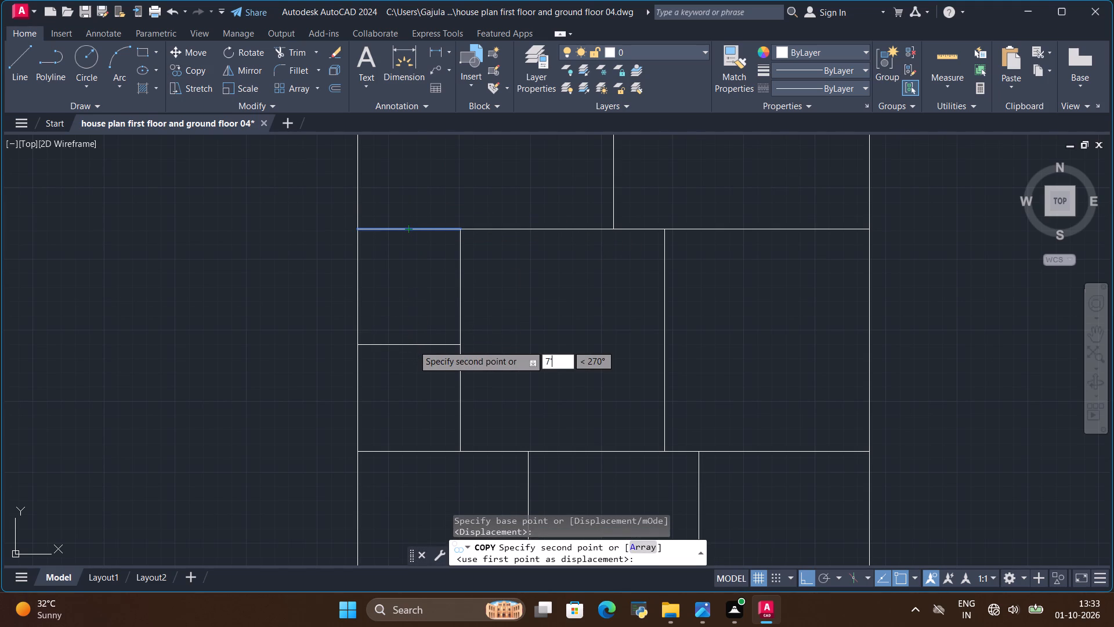
pyautogui.press('Return')
pyautogui.press('Escape')
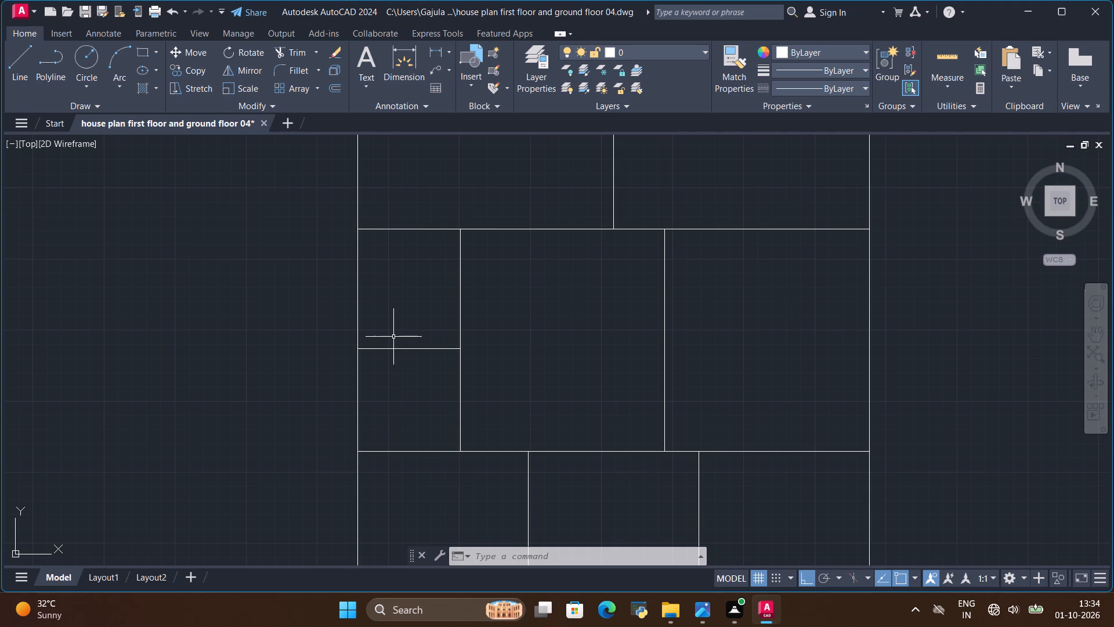
# Examine the layout and widths of the rear toilet, open wash and bath strip in the reference image.
pyautogui.hotkey('alt', 'Tab')
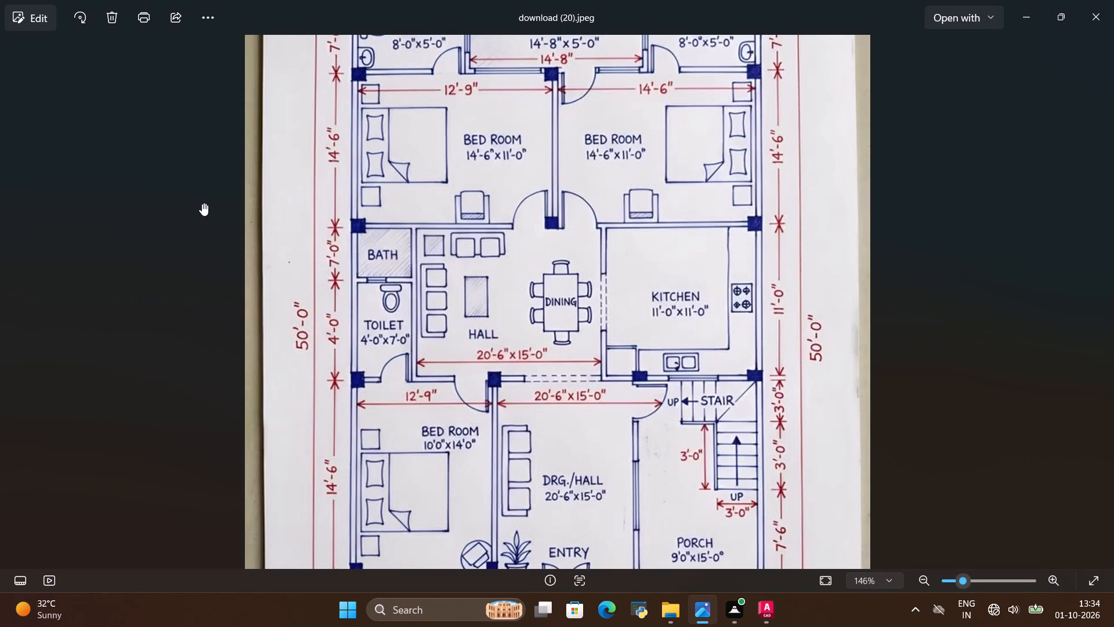
pyautogui.hotkey('alt', 'Tab')
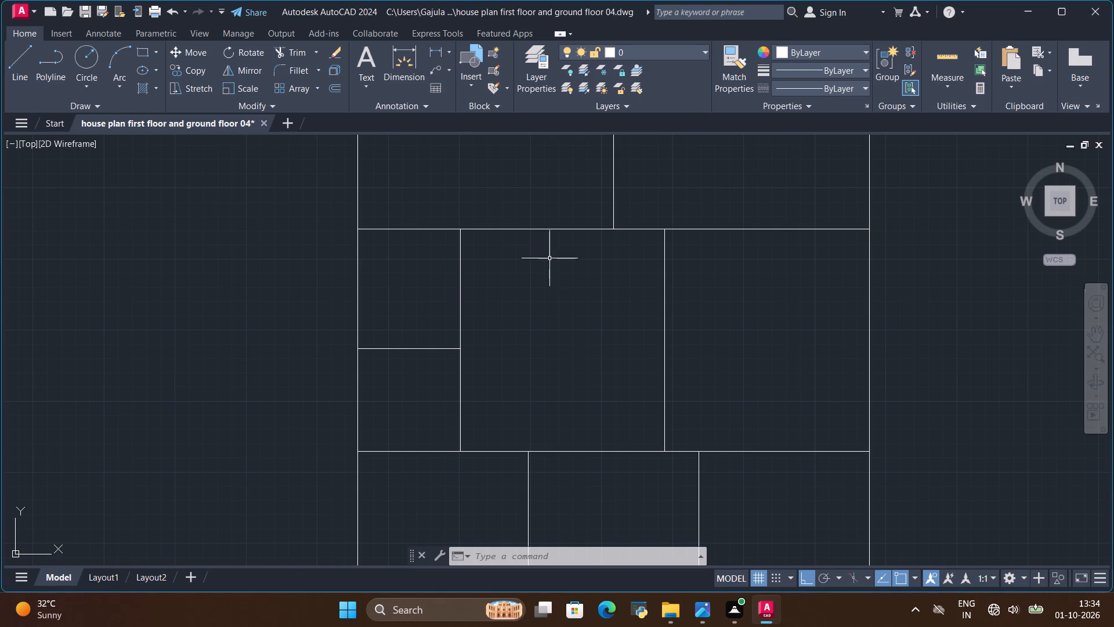
pyautogui.scroll(-4, 545, 273)
pyautogui.scroll(2, 549, 233)
pyautogui.hotkey('alt', 'Tab')
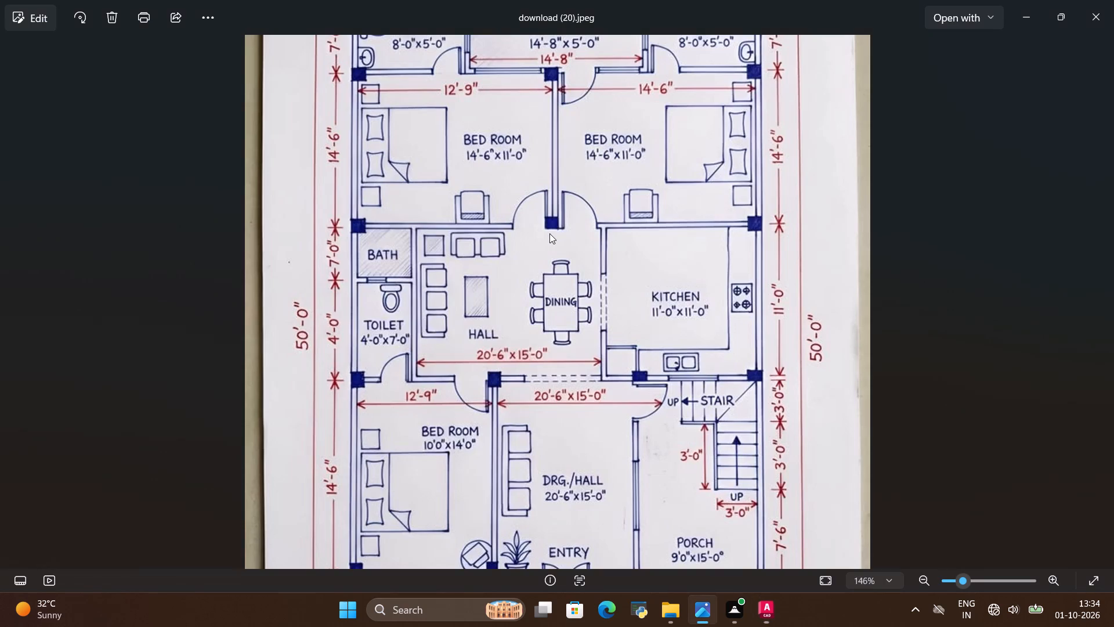
pyautogui.scroll(-7, 545, 227)
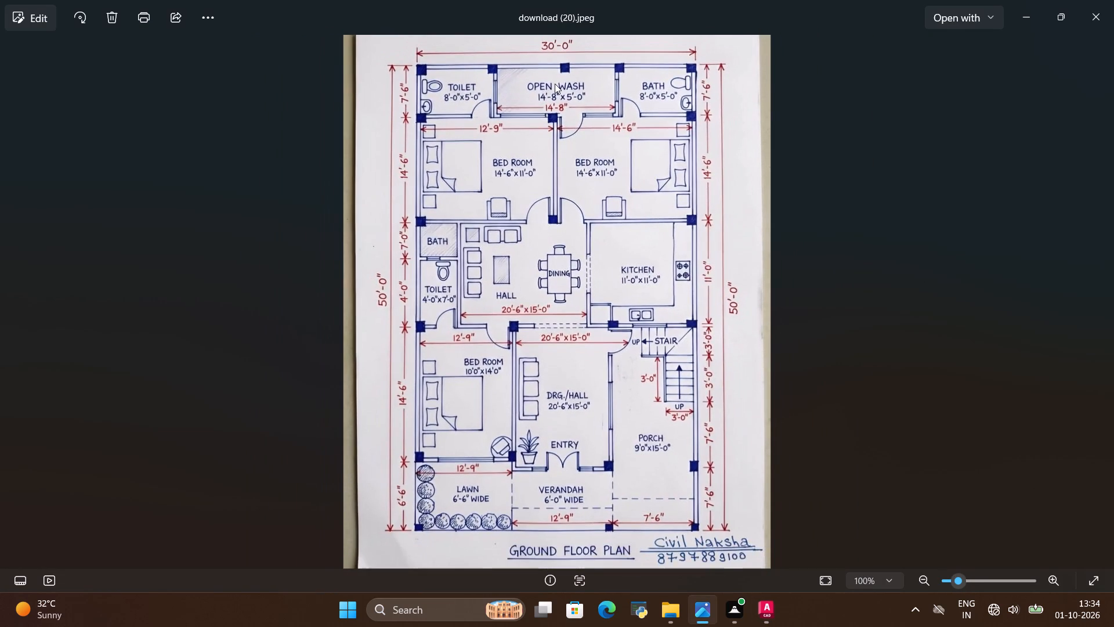
pyautogui.scroll(3, 549, 34)
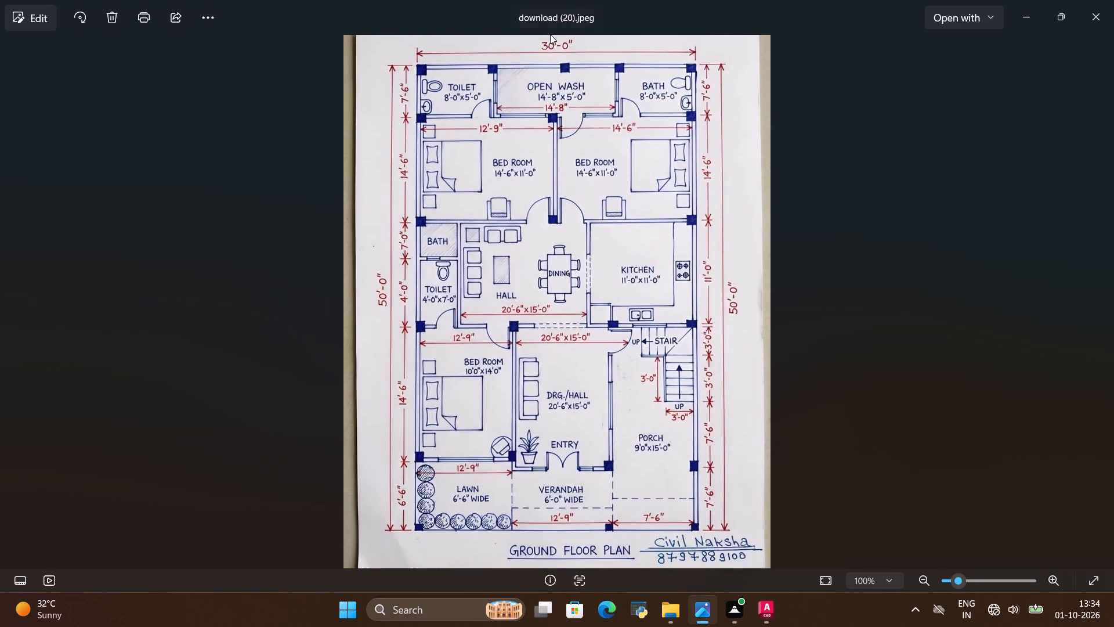
pyautogui.scroll(7, 567, 61)
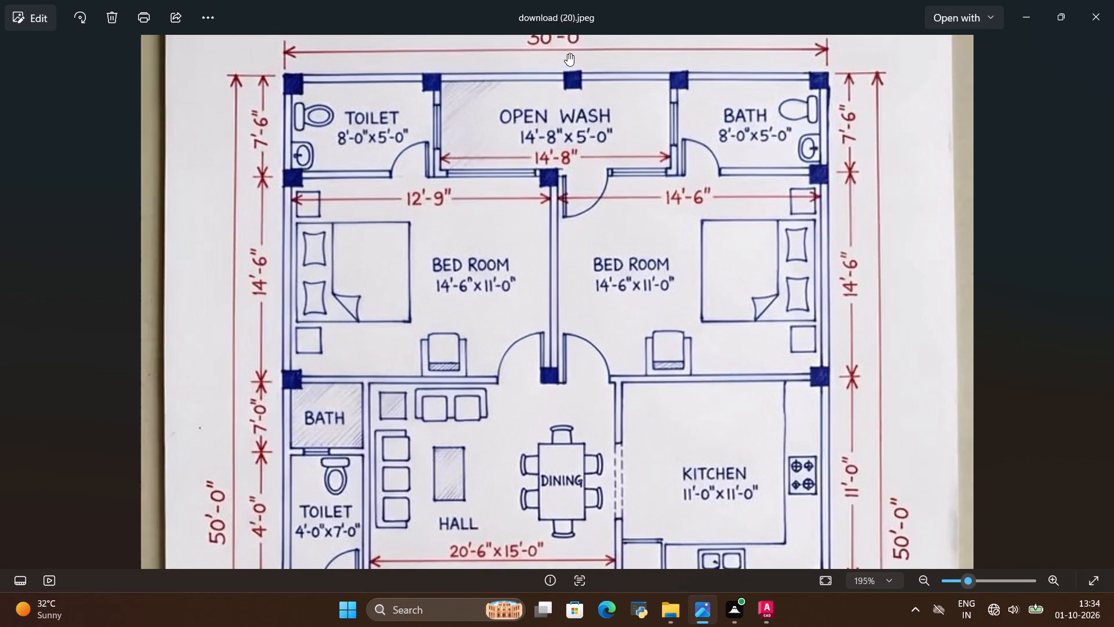
pyautogui.hotkey('alt', 'Tab')
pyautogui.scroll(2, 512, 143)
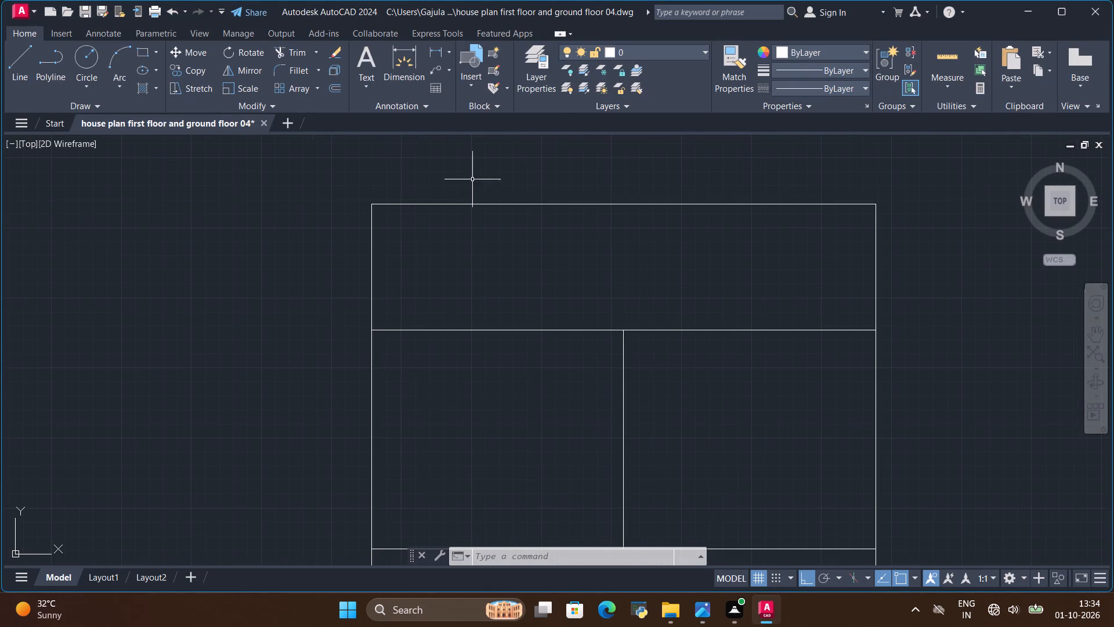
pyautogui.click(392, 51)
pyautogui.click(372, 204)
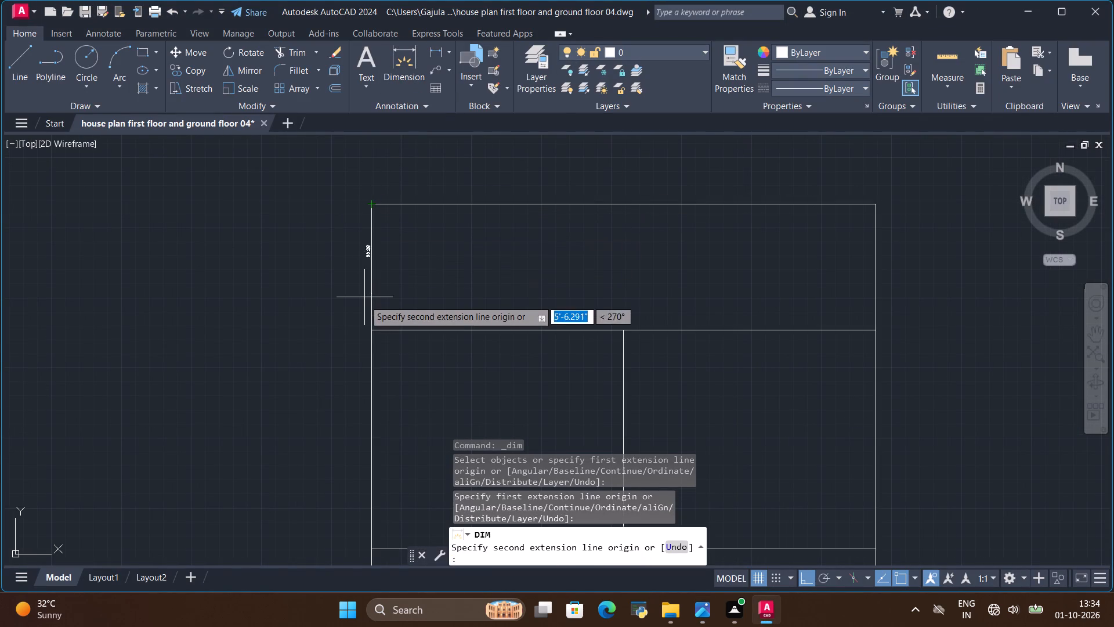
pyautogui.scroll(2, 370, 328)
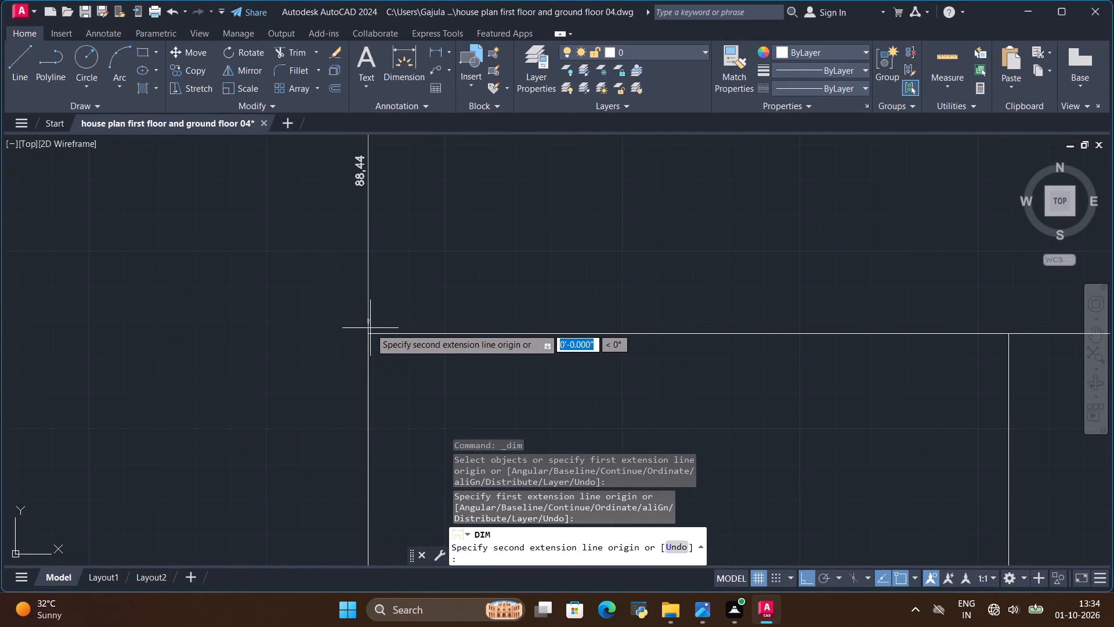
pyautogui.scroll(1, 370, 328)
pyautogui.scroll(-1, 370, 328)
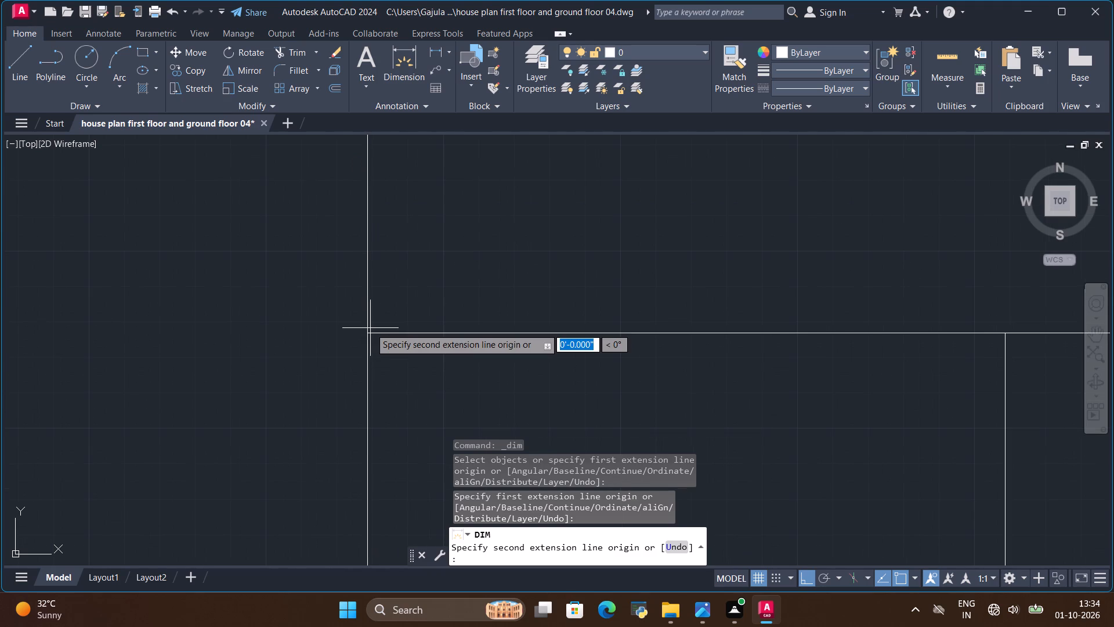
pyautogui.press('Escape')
# Draw a vertical 7'-6" line over the left outer wall of the rear strip, from the plan's top-left corner to the strip's bottom line.
pyautogui.scroll(-3, 334, 314)
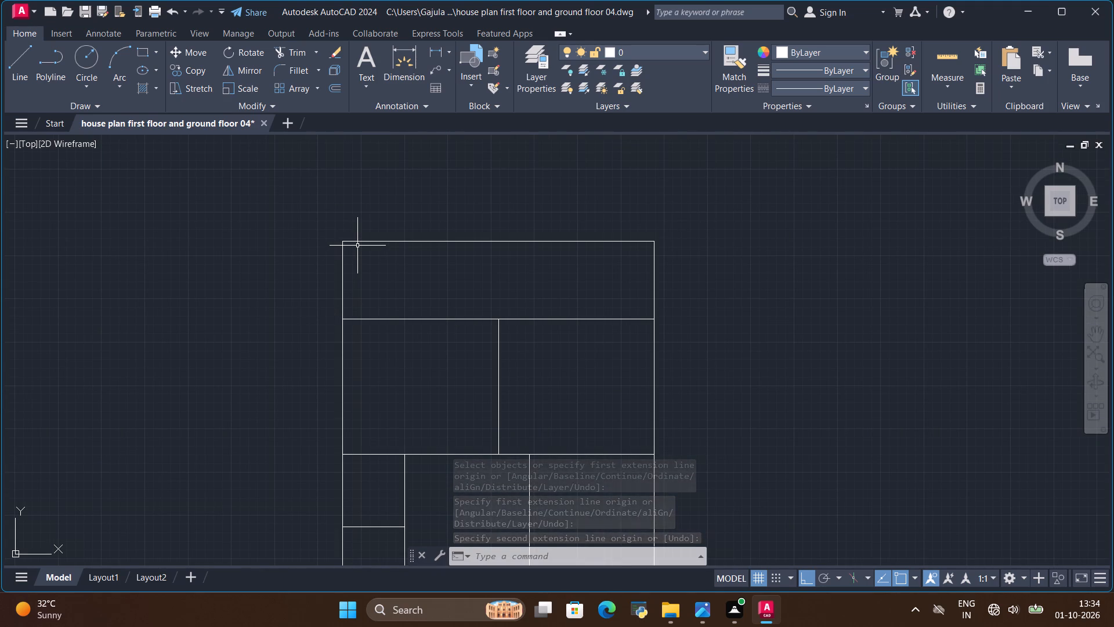
pyautogui.scroll(1, 358, 246)
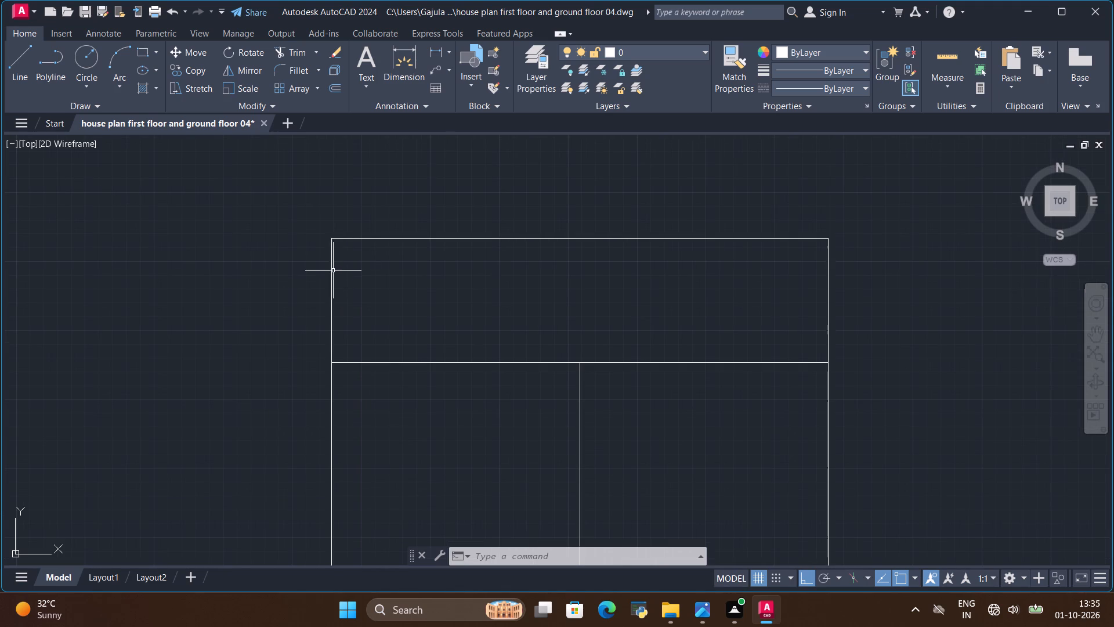
pyautogui.click(13, 60)
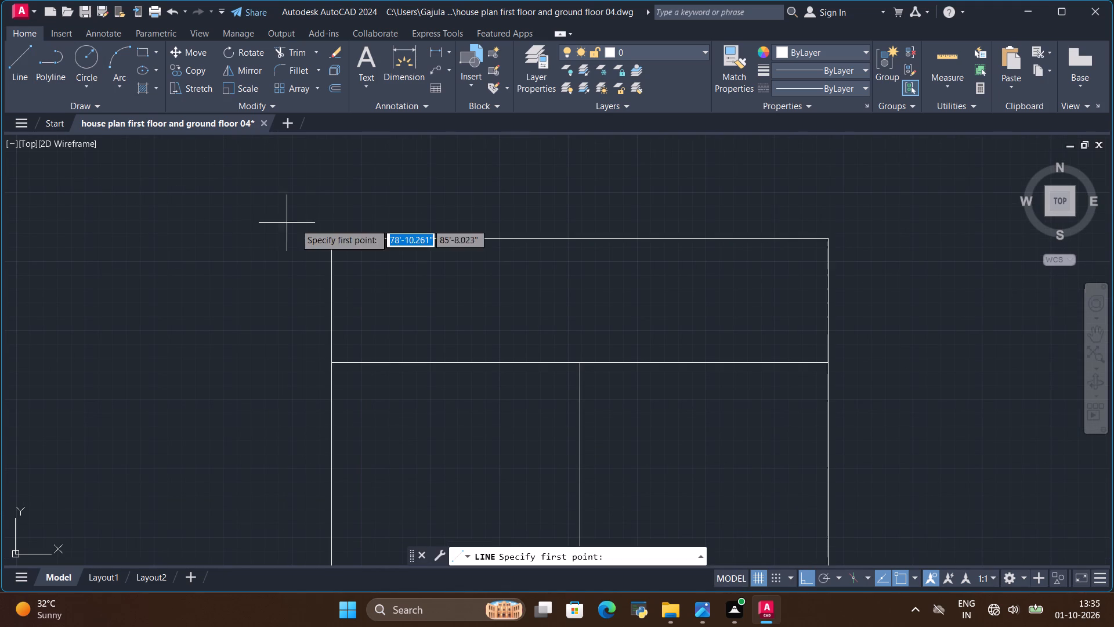
pyautogui.click(327, 239)
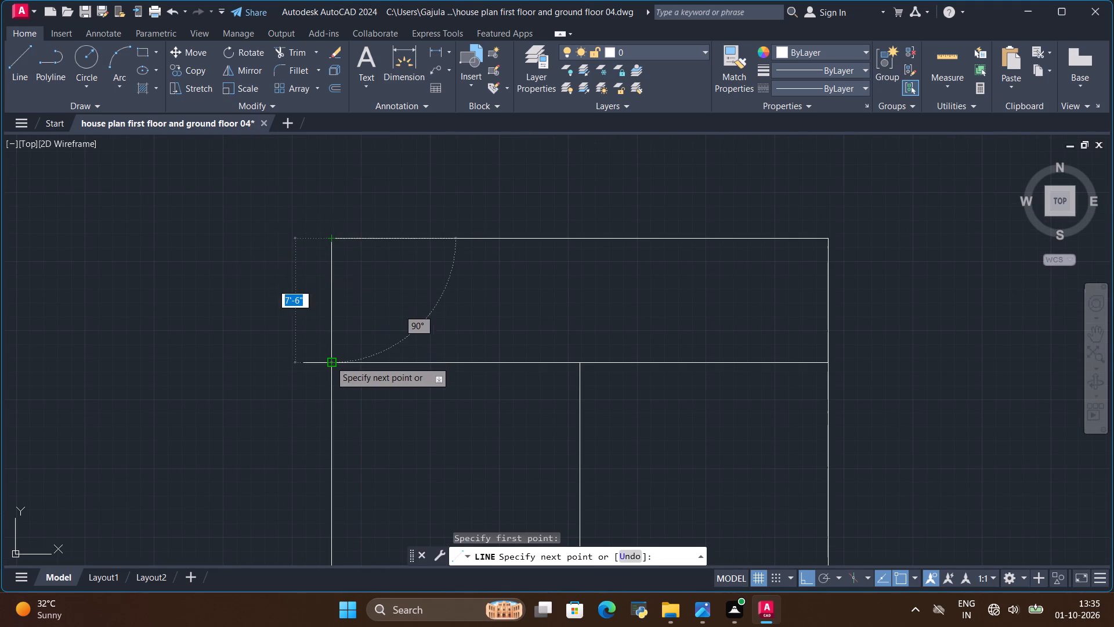
pyautogui.click(330, 361)
pyautogui.press('Escape')
# Copy the rear strip's left wall line 7' to the right as the partition between the toilet and the open wash.
pyautogui.click(333, 320)
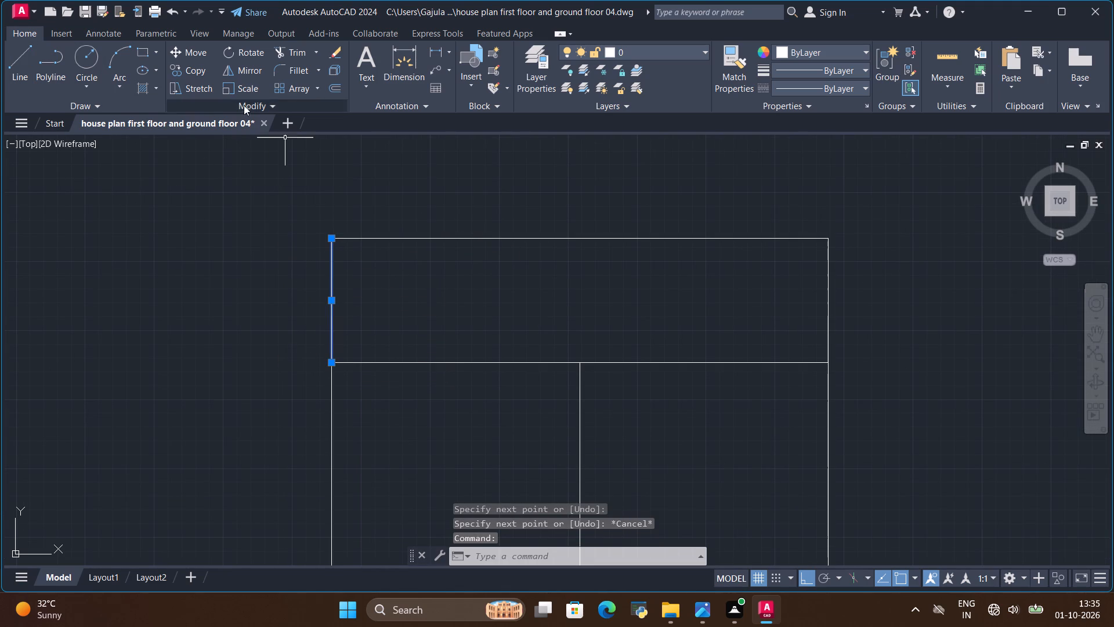
pyautogui.click(186, 70)
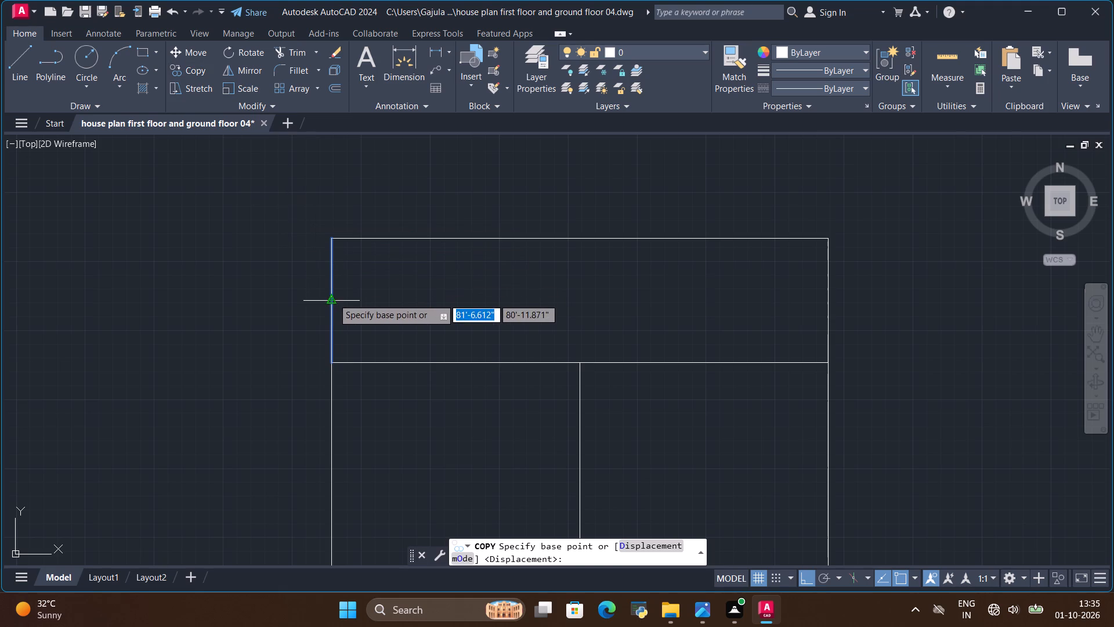
pyautogui.click(332, 300)
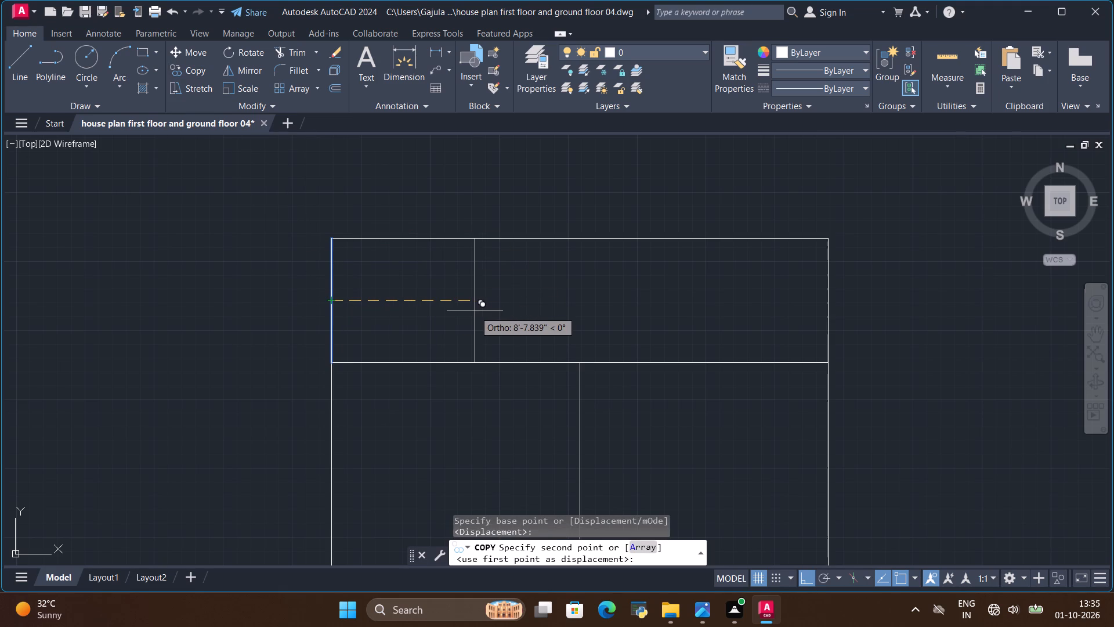
pyautogui.press('BackSpace')
pyautogui.press('BackSpace')
pyautogui.press('BackSpace')
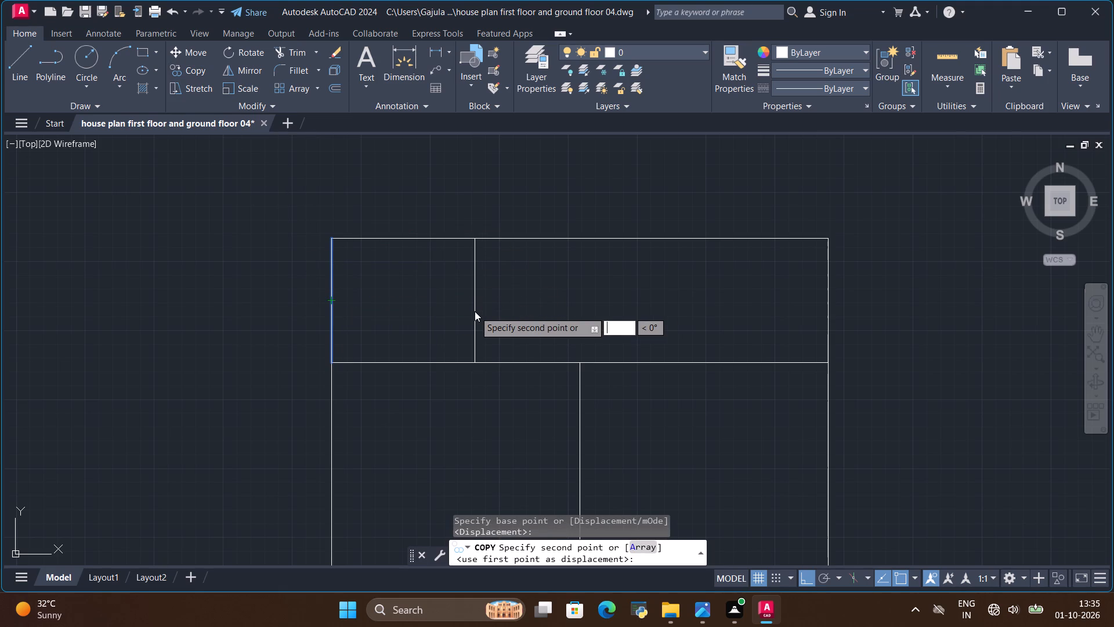
pyautogui.write("7'")
pyautogui.press('Return')
pyautogui.press('Escape')
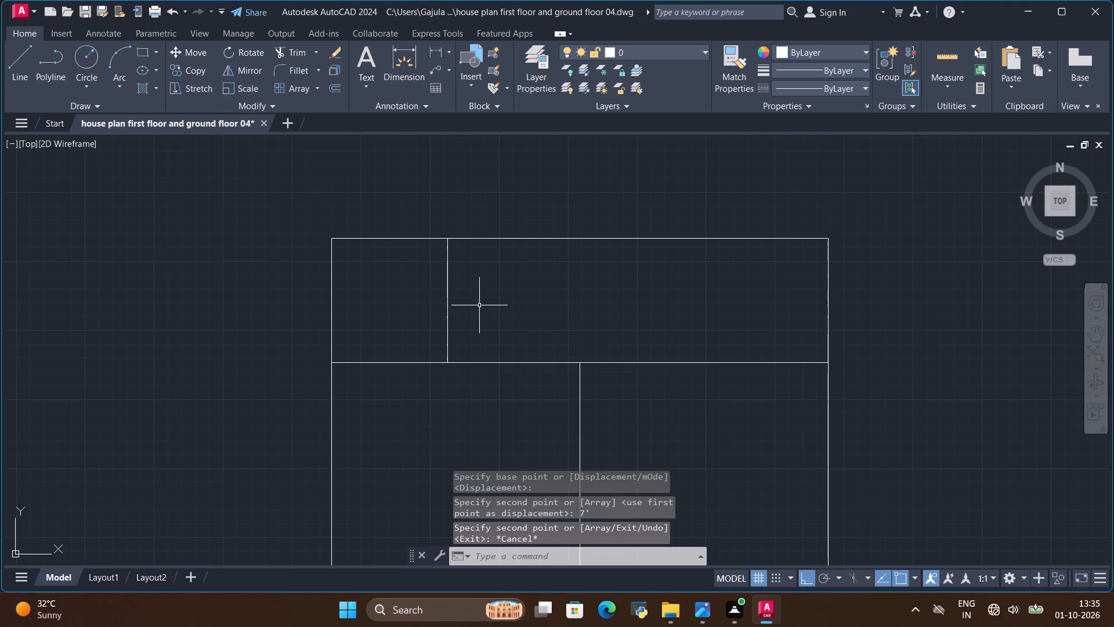
# Draw a vertical line over the right outer wall of the rear strip, from the plan's top-right corner to the strip's bottom line.
pyautogui.click(20, 55)
pyautogui.click(826, 240)
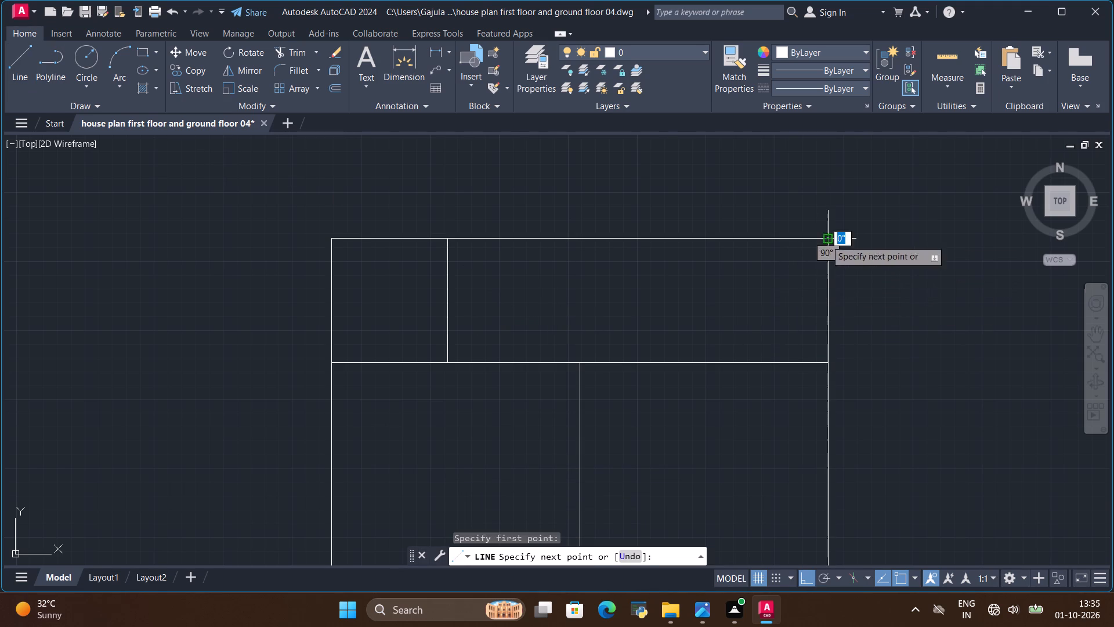
pyautogui.click(824, 357)
pyautogui.press('Escape')
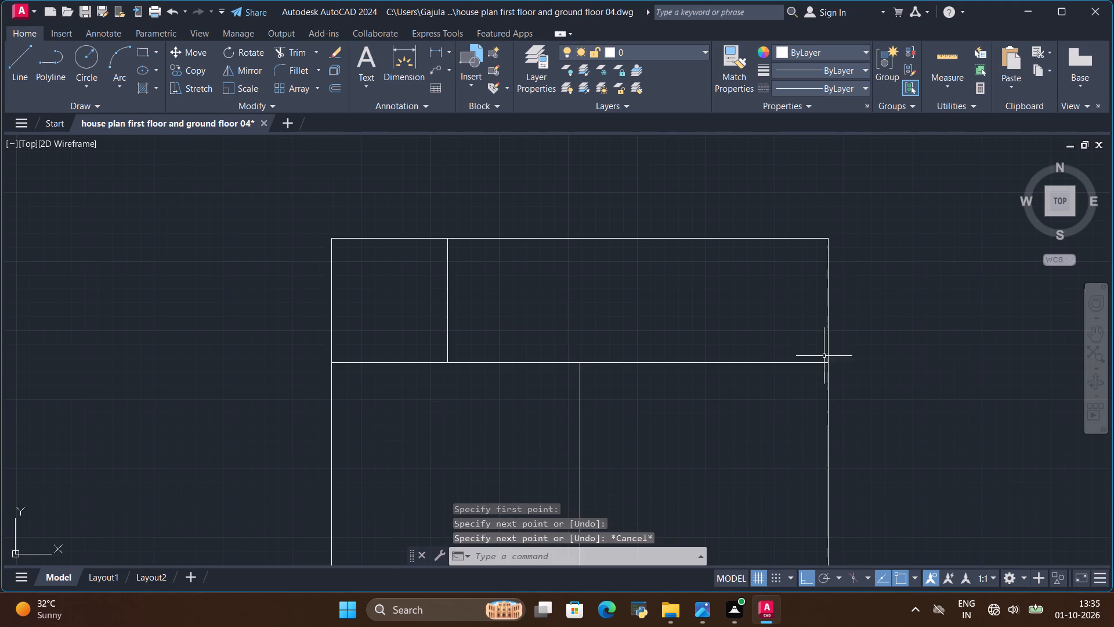
# Copy the rear strip's right wall line 7' to the left as the partition between the open wash and the bath.
pyautogui.click(830, 334)
pyautogui.click(188, 66)
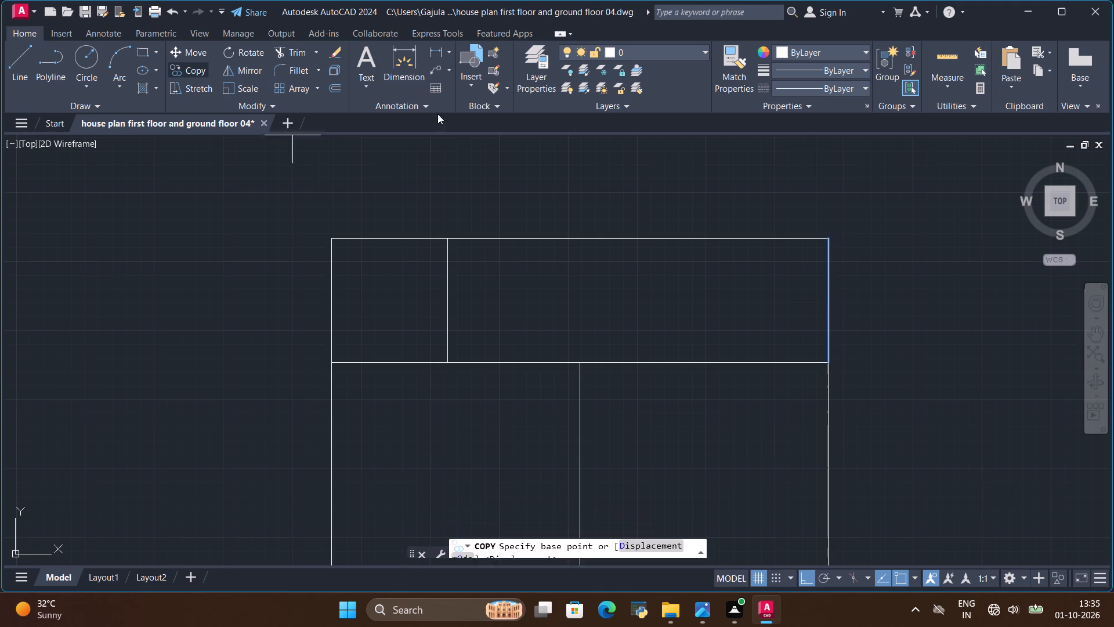
pyautogui.click(831, 299)
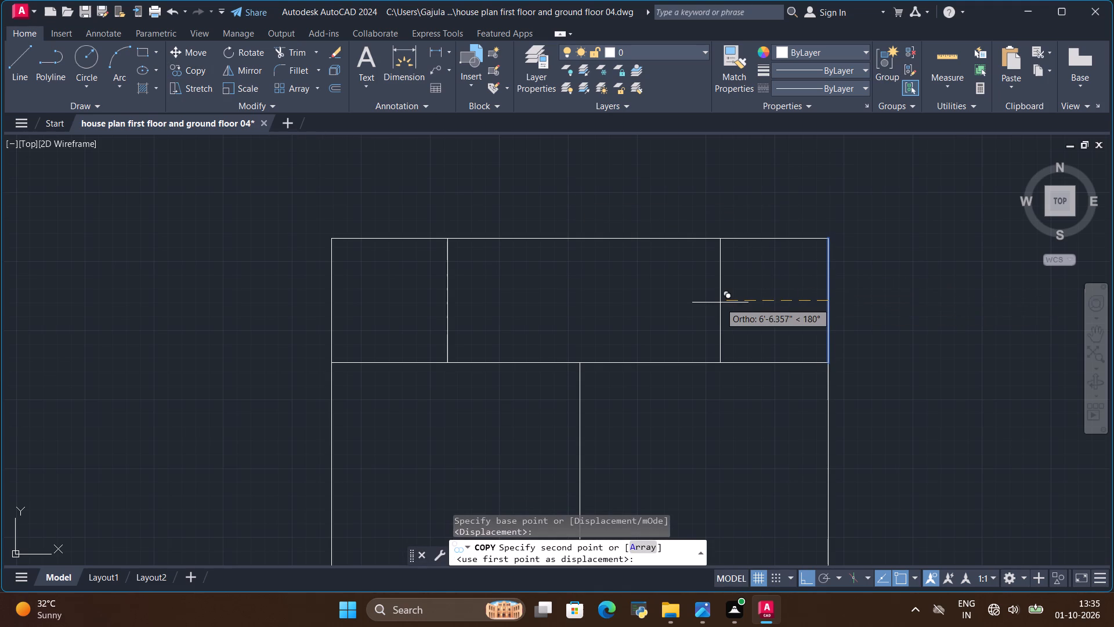
pyautogui.press('BackSpace')
pyautogui.press('BackSpace')
pyautogui.write("7'")
pyautogui.press('Return')
pyautogui.press('Escape')
# Compare the rear toilet, open wash and bath strip in the reference image with the drafted plan.
pyautogui.hotkey('alt', 'Tab')
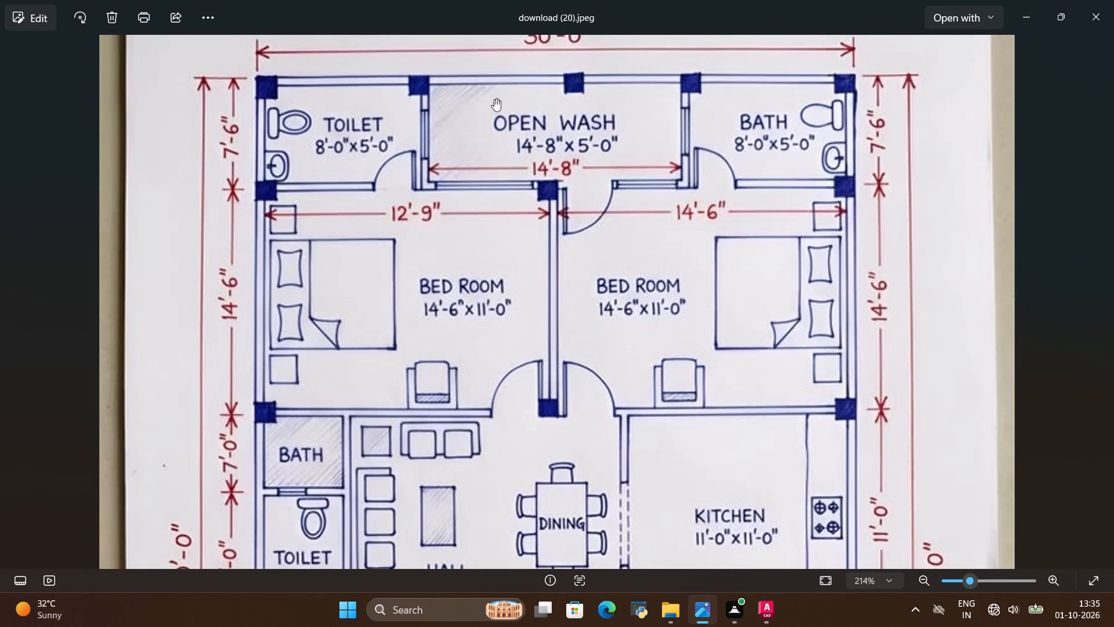
pyautogui.scroll(2, 536, 92)
pyautogui.scroll(-7, 584, 136)
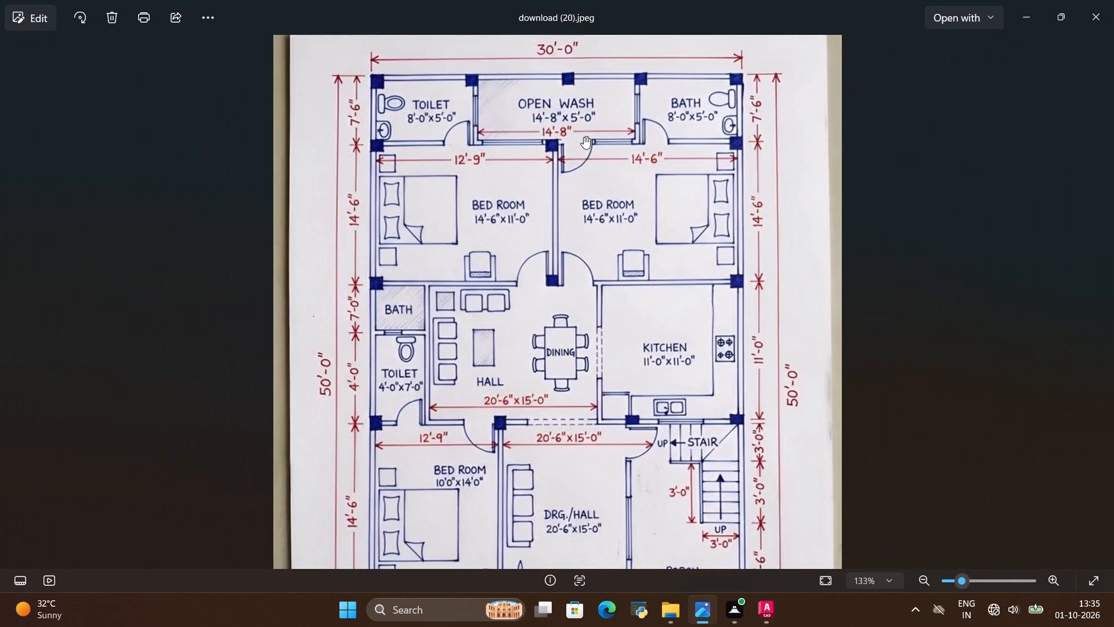
pyautogui.scroll(-1, 652, 166)
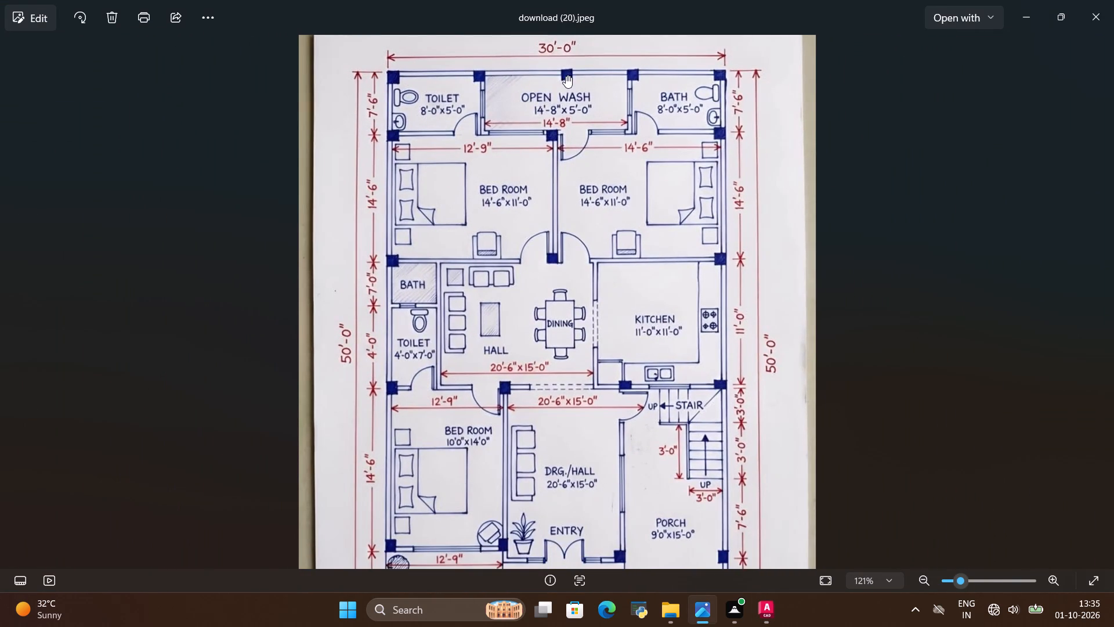
pyautogui.scroll(4, 565, 60)
pyautogui.scroll(-3, 572, 121)
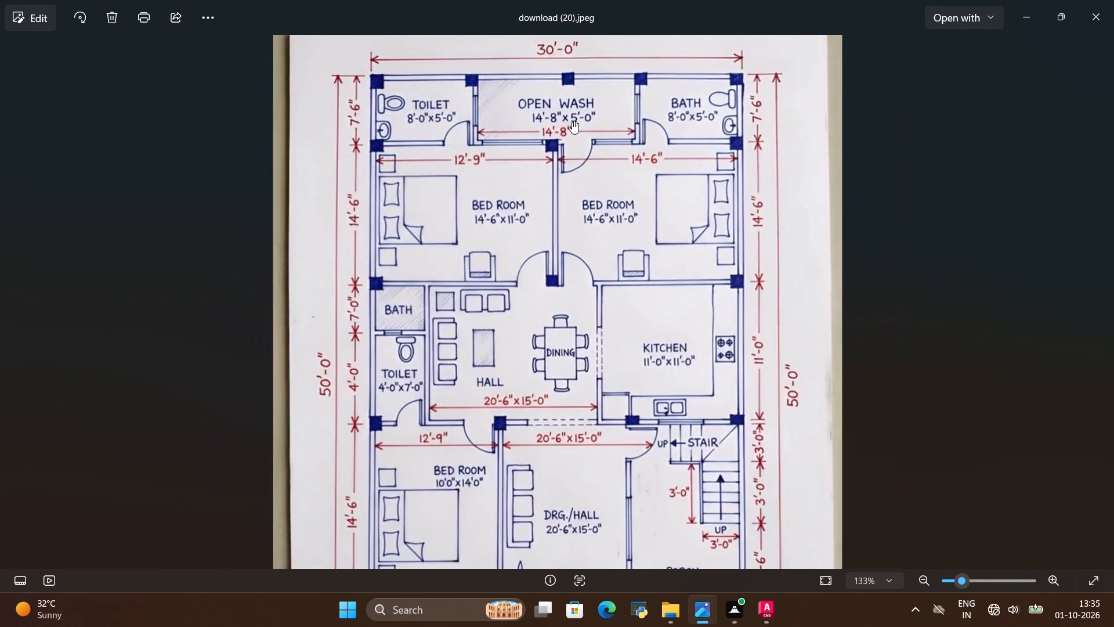
pyautogui.scroll(-2, 572, 121)
pyautogui.hotkey('alt', 'Tab')
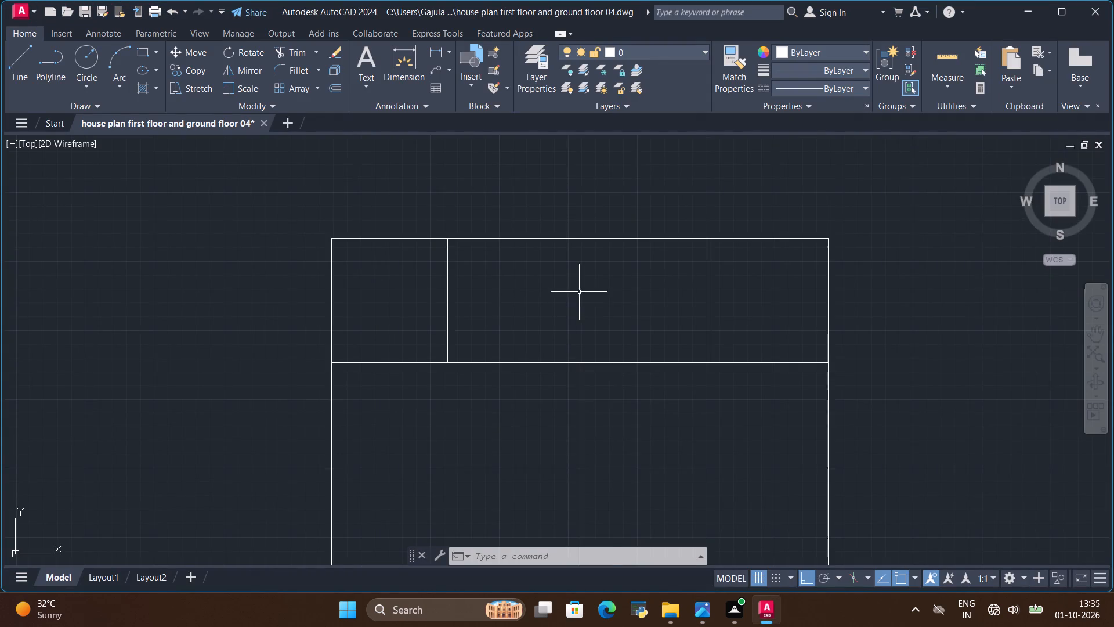
pyautogui.scroll(-4, 583, 261)
pyautogui.scroll(1, 583, 268)
# Examine the front bedroom, drawing hall, porch, lawn and verandah layout and dimensions in the reference image.
pyautogui.hotkey('alt', 'Tab')
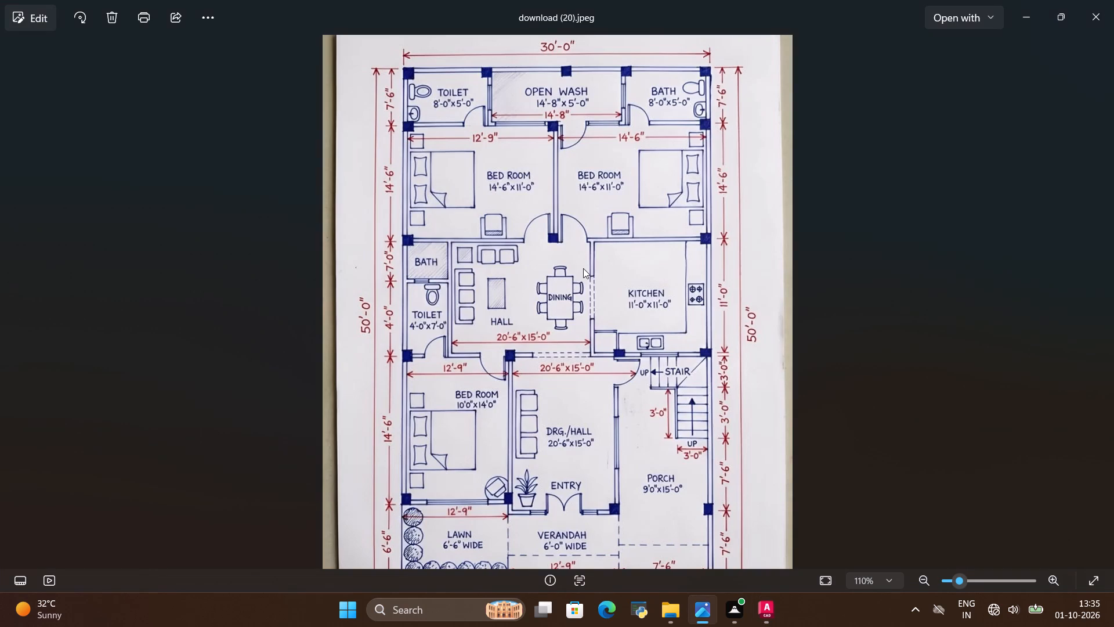
pyautogui.scroll(-3, 583, 268)
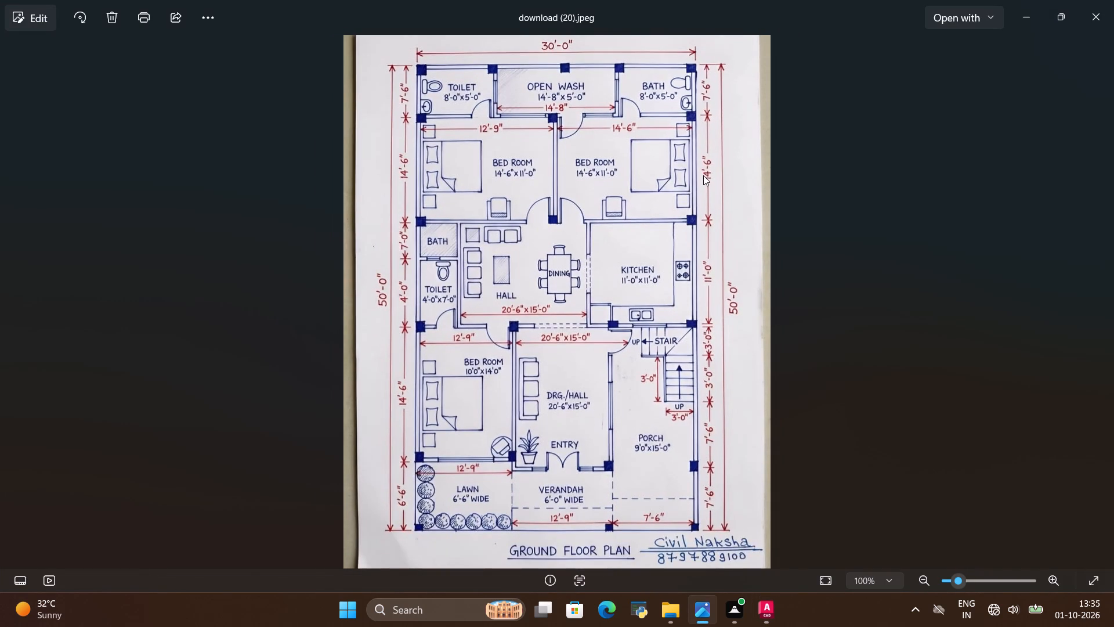
pyautogui.scroll(3, 509, 547)
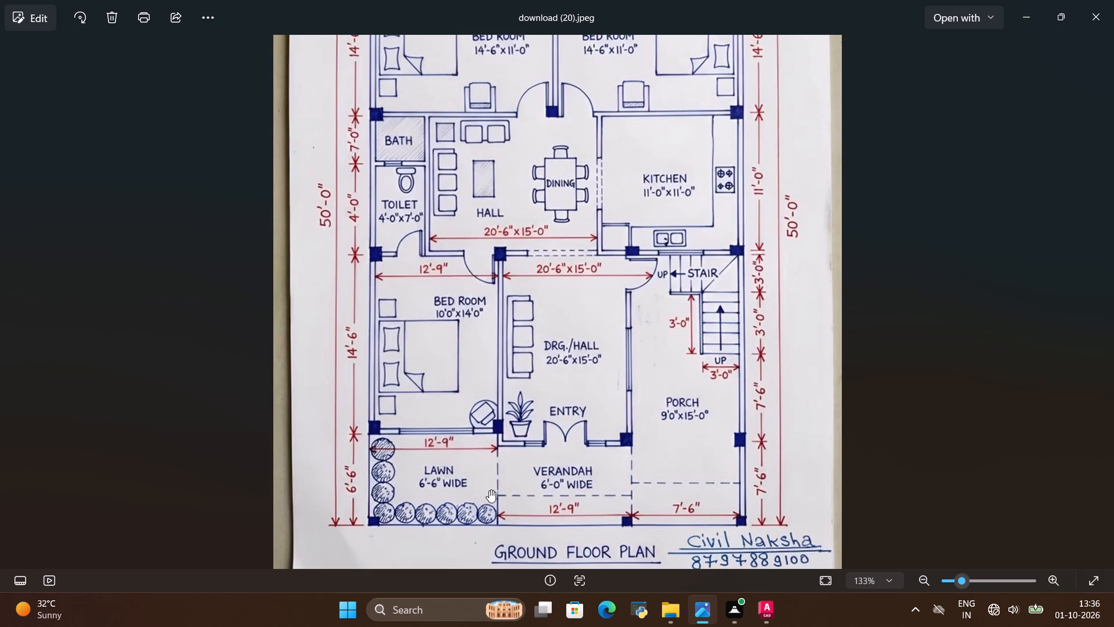
pyautogui.hotkey('alt', 'Tab')
pyautogui.scroll(1, 594, 313)
pyautogui.hotkey('alt', 'Tab')
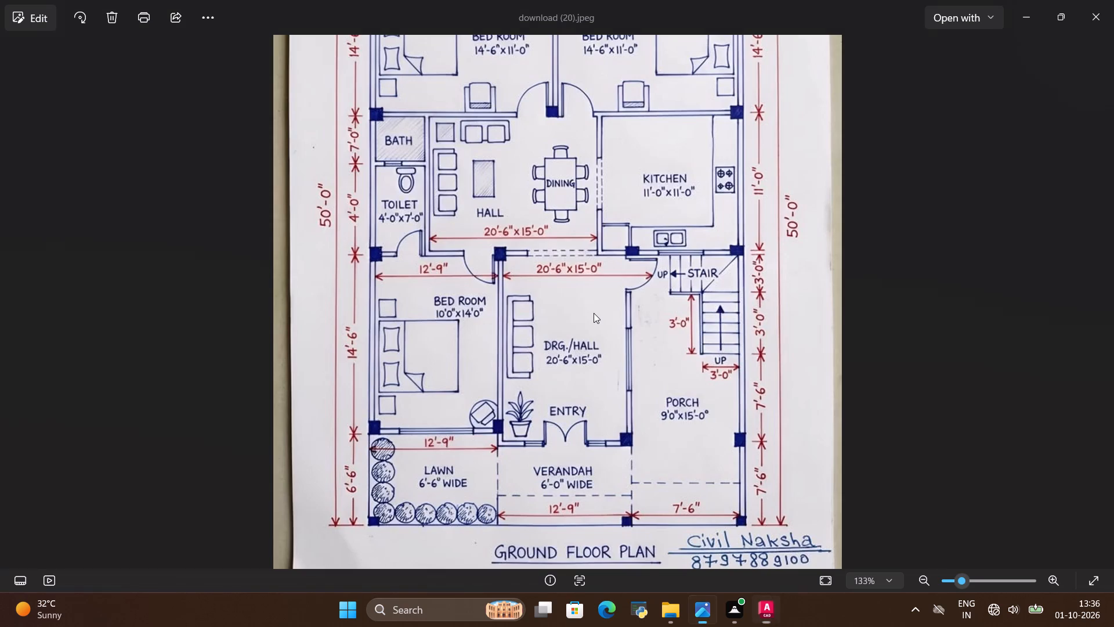
pyautogui.scroll(-2, 594, 313)
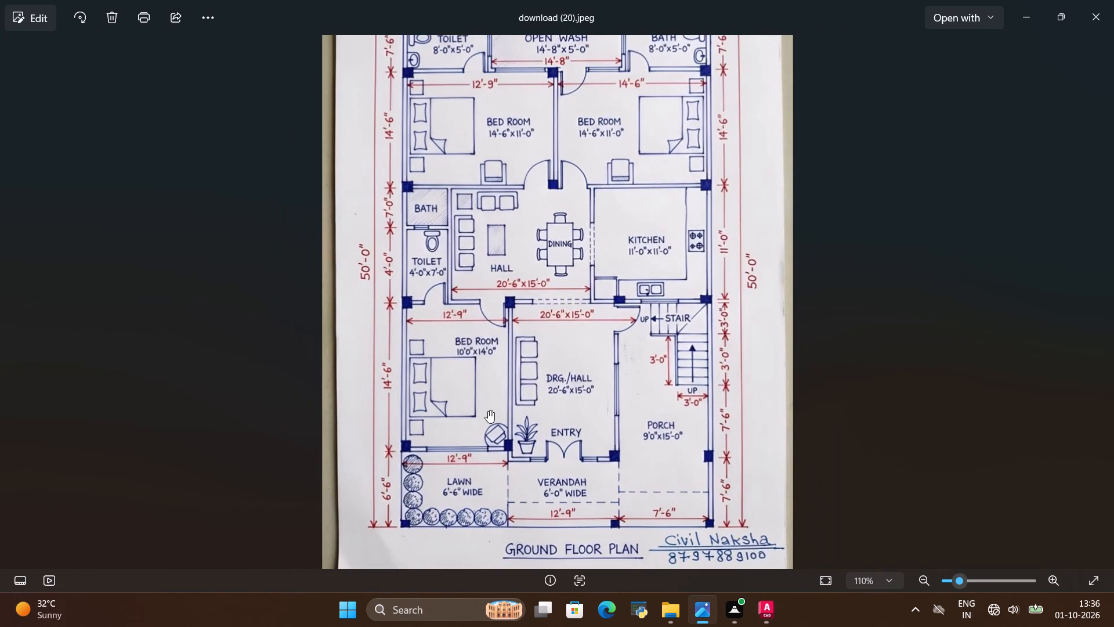
pyautogui.hotkey('alt', 'Tab')
pyautogui.hotkey('alt', 'Tab')
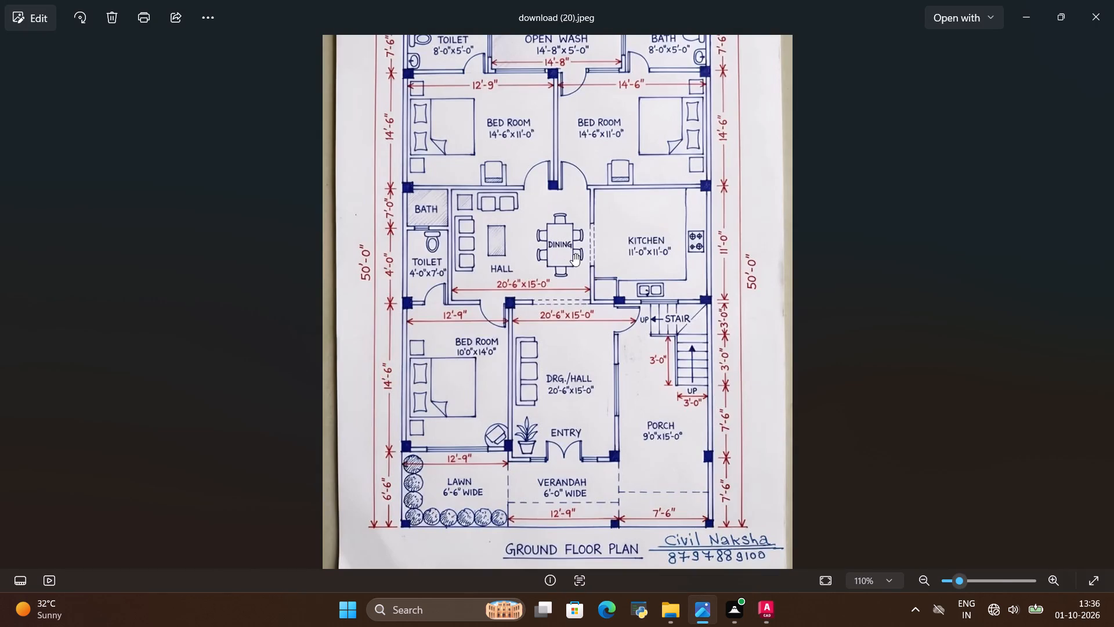
pyautogui.hotkey('alt', 'Tab')
pyautogui.hotkey('alt', 'Tab')
pyautogui.scroll(-3, 531, 320)
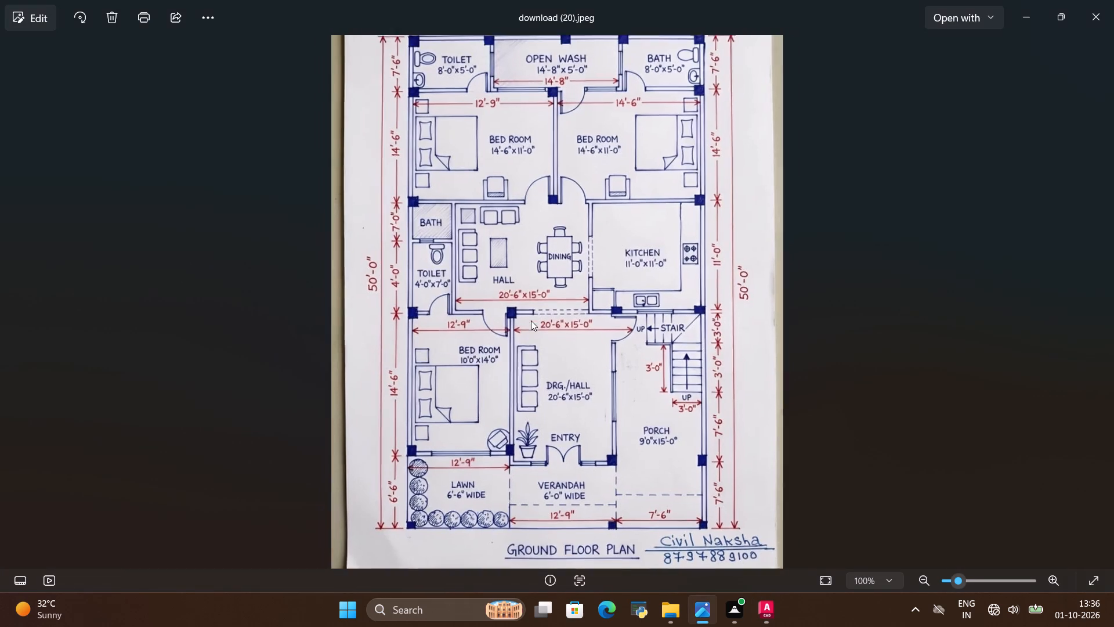
pyautogui.hotkey('alt', 'Tab')
pyautogui.hotkey('alt', 'Tab')
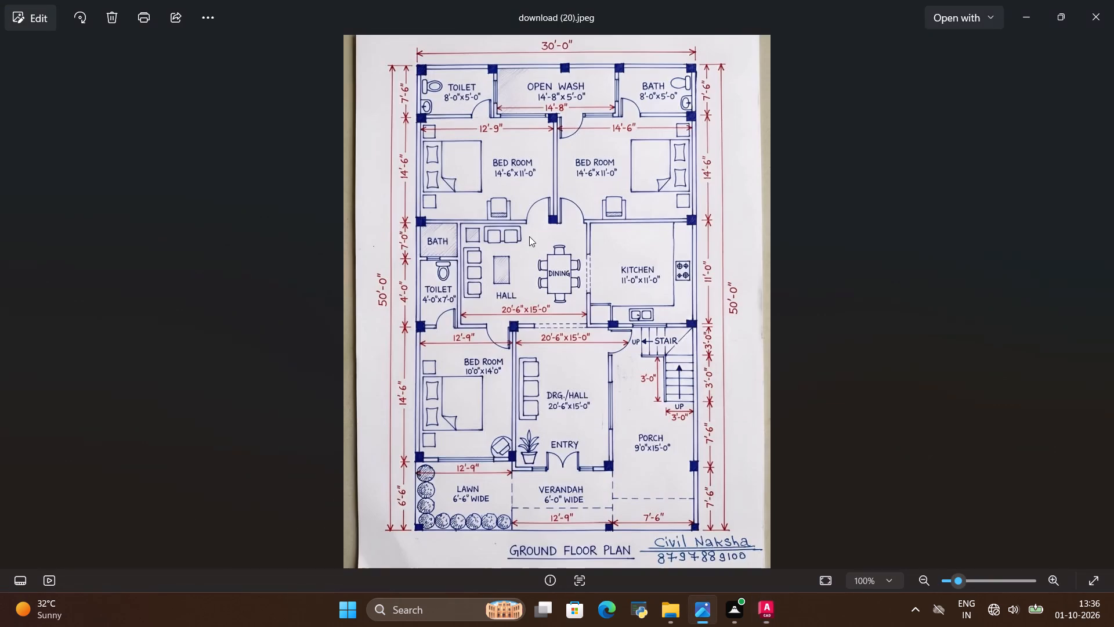
pyautogui.hotkey('alt', 'Tab')
# Draw a horizontal 30' line over the plan's bottom edge, from the lower-left corner to the lower-right corner of the outline.
pyautogui.scroll(1, 483, 265)
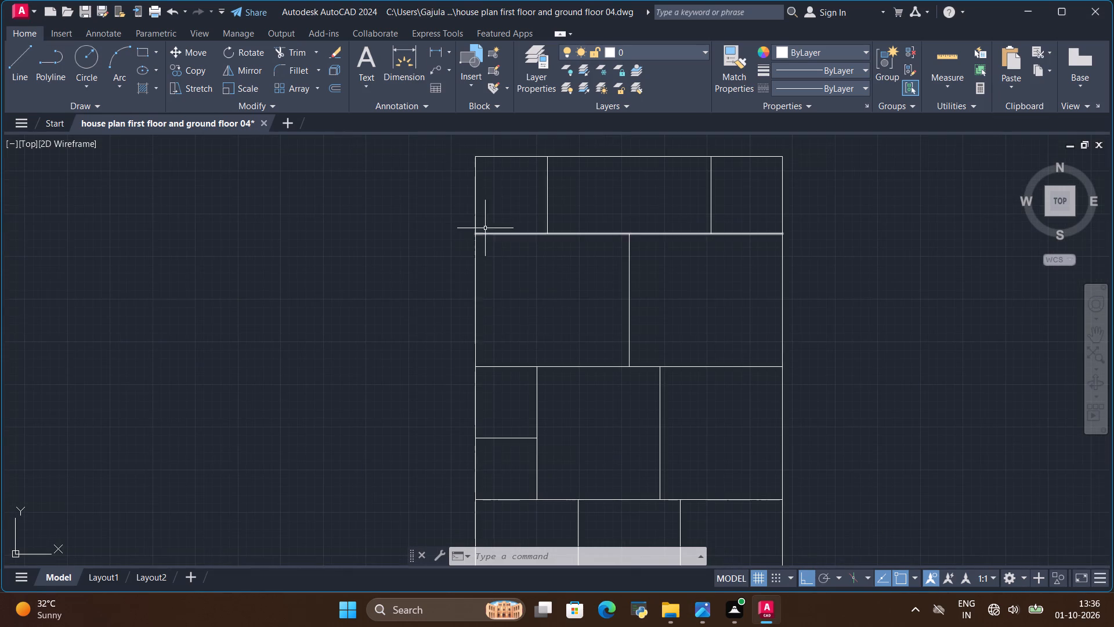
pyautogui.scroll(-2, 547, 313)
pyautogui.scroll(2, 585, 449)
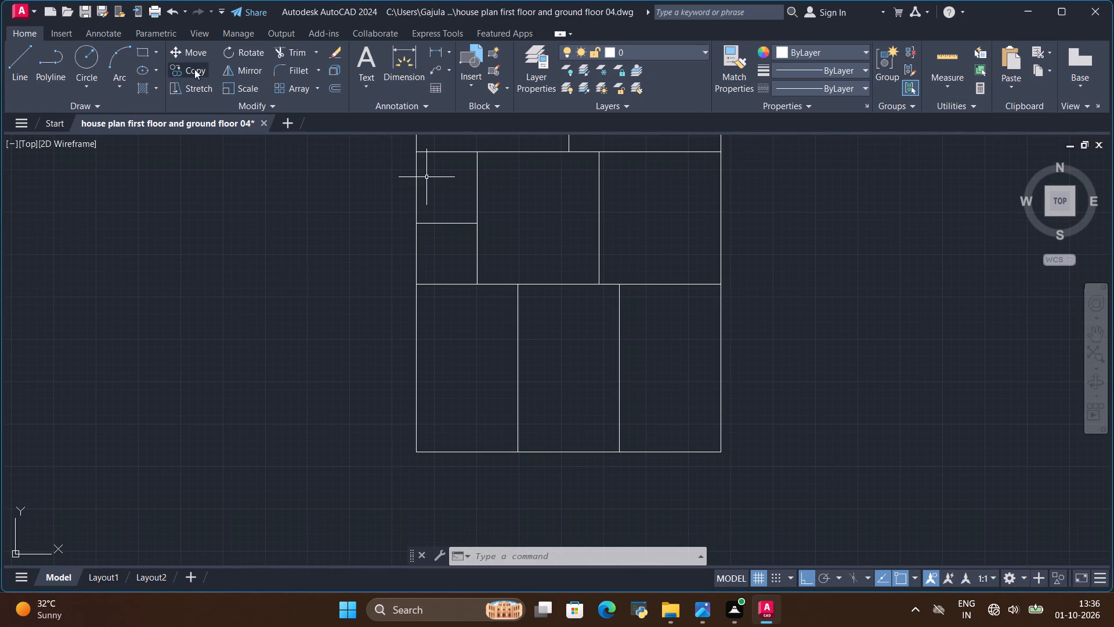
pyautogui.click(484, 451)
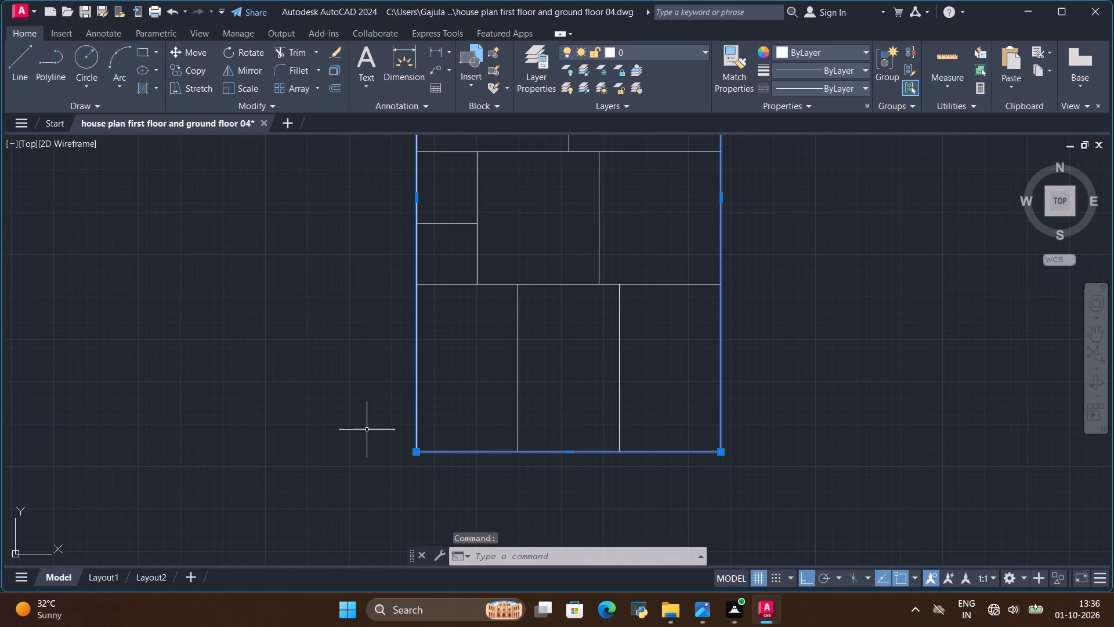
pyautogui.press('Escape')
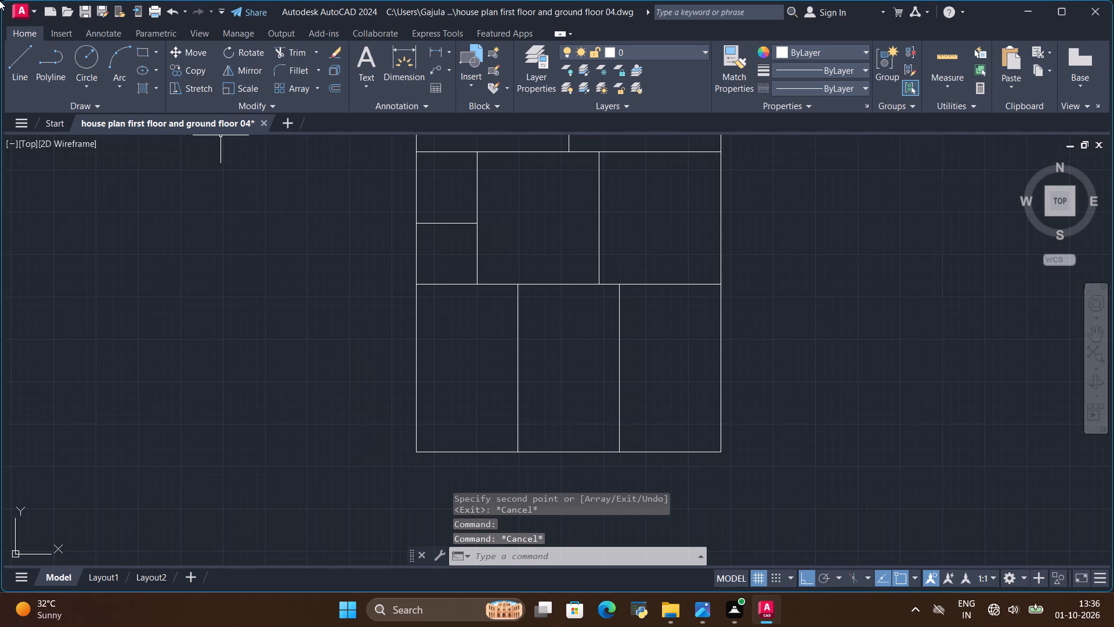
pyautogui.click(20, 68)
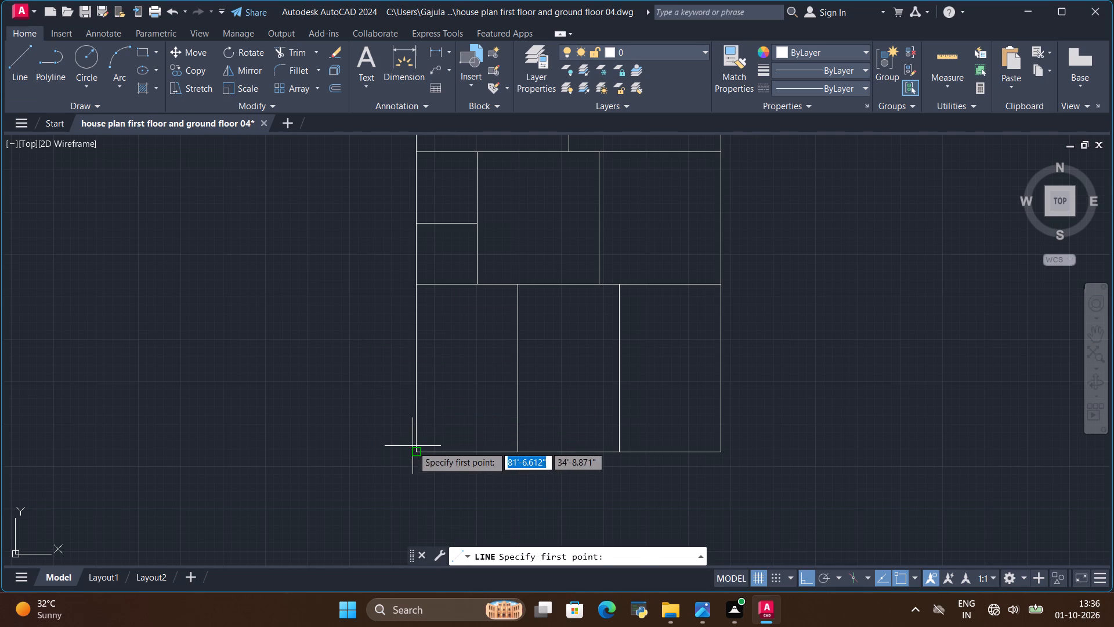
pyautogui.click(413, 446)
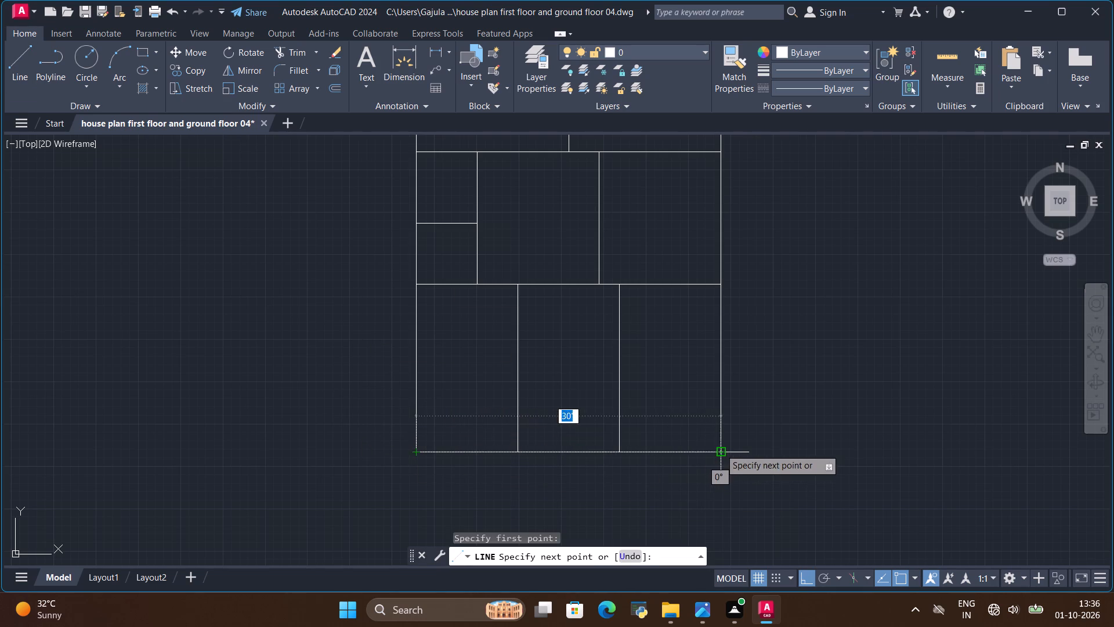
pyautogui.click(720, 449)
pyautogui.press('Escape')
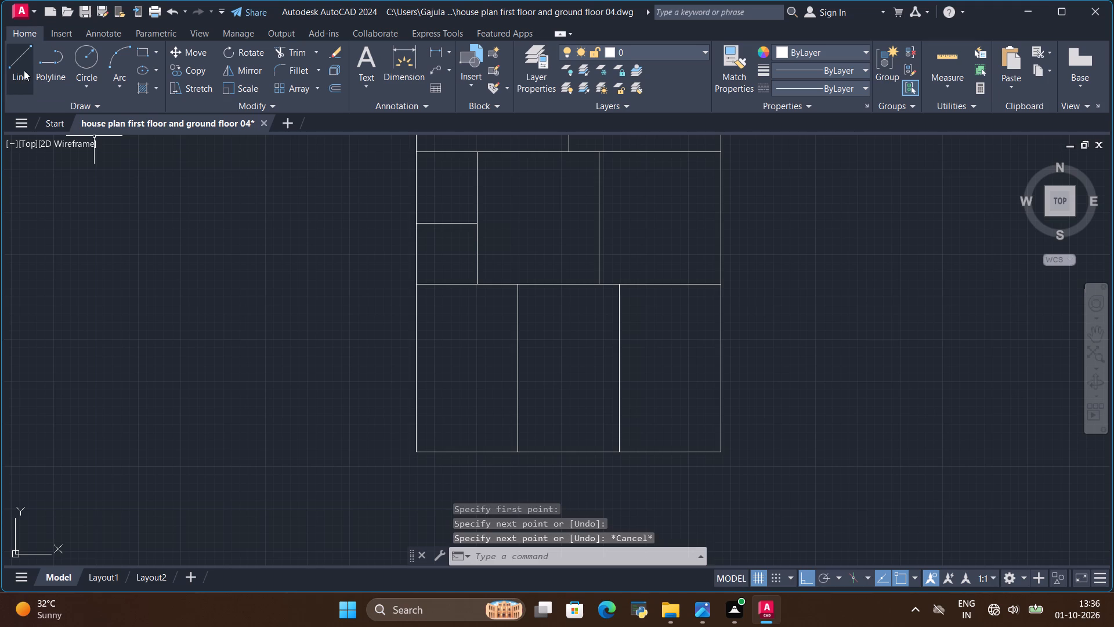
# Draw a vertical line over the plan's right edge, from the lower-right corner to the upper-right corner of the outline.
pyautogui.click(23, 70)
pyautogui.click(719, 455)
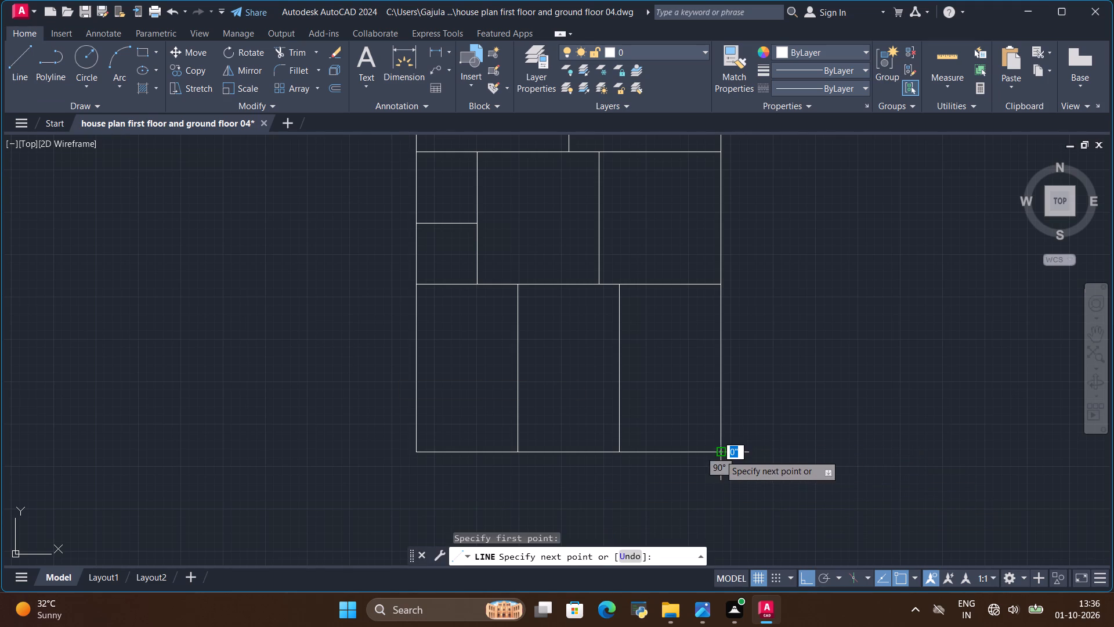
pyautogui.scroll(-2, 720, 466)
pyautogui.scroll(1, 709, 277)
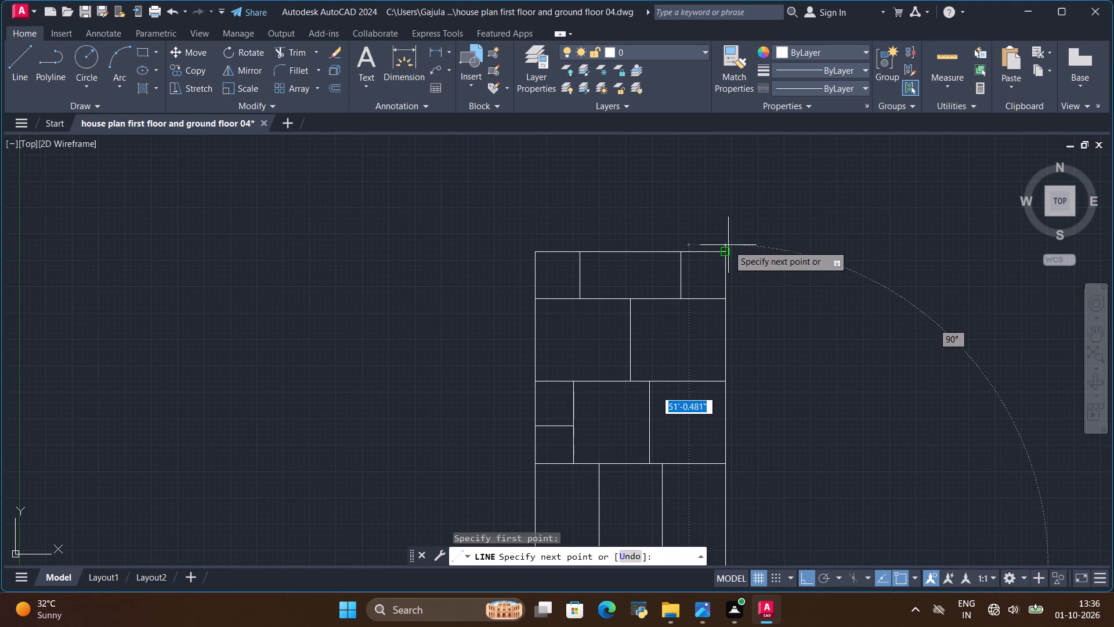
pyautogui.click(725, 255)
pyautogui.press('Escape')
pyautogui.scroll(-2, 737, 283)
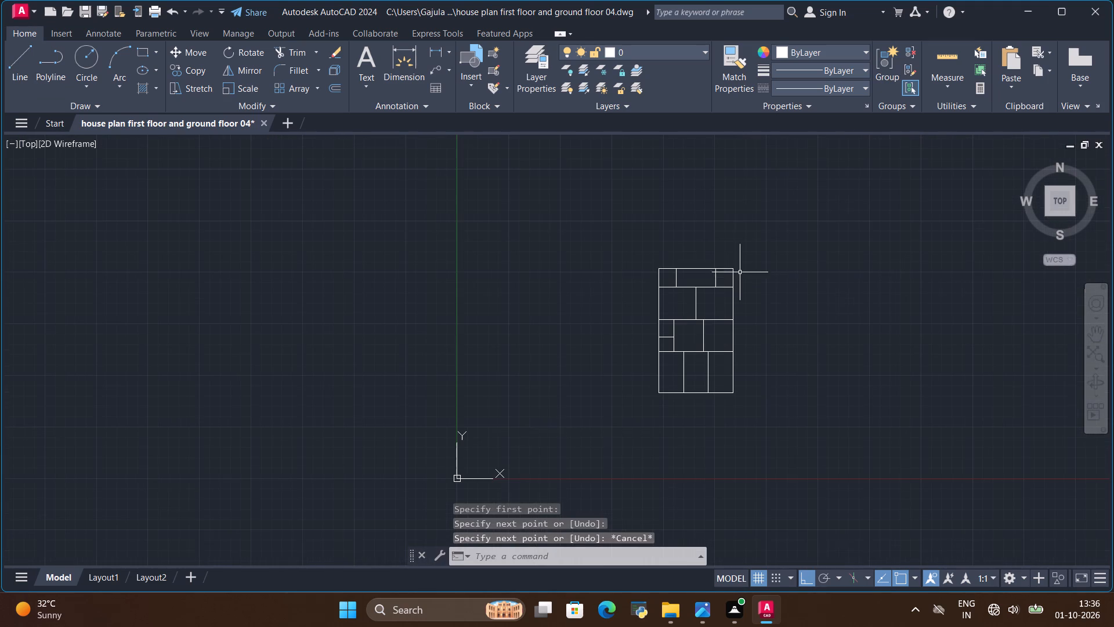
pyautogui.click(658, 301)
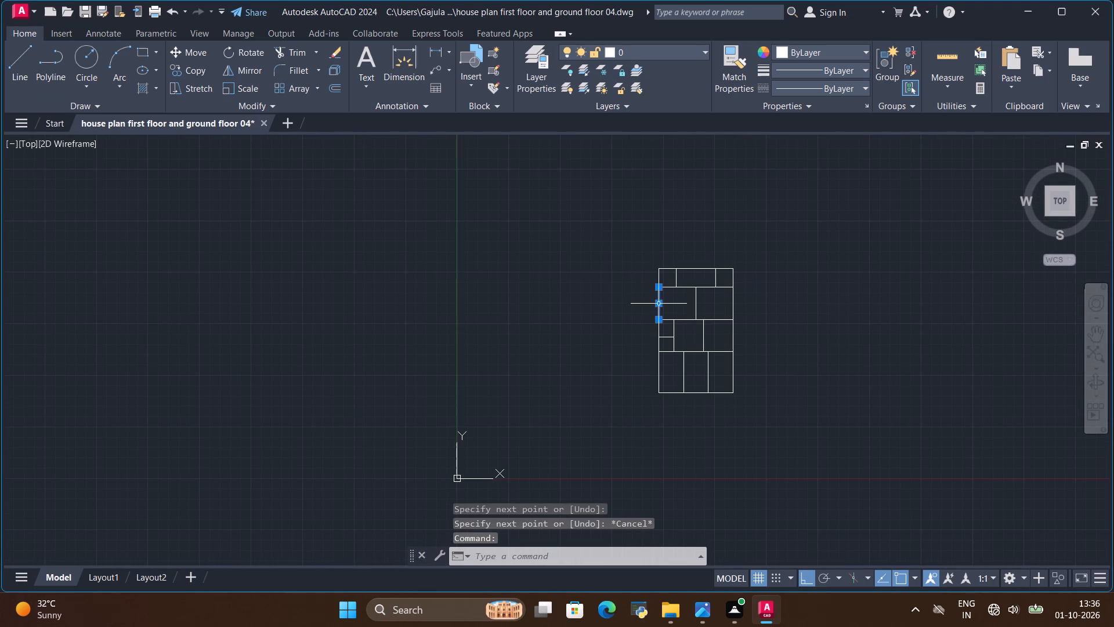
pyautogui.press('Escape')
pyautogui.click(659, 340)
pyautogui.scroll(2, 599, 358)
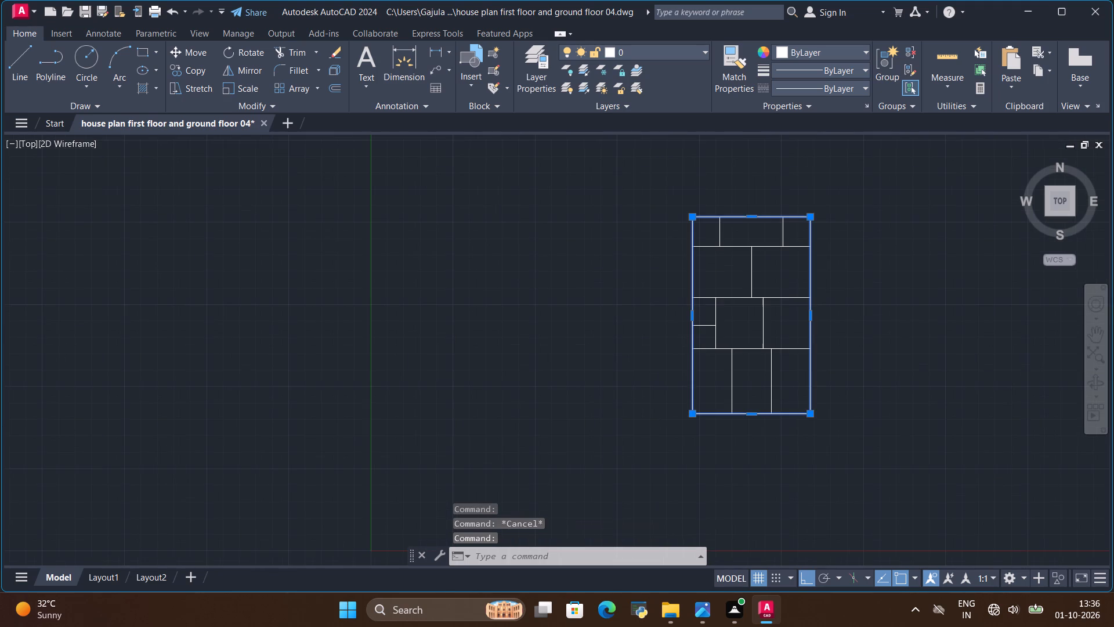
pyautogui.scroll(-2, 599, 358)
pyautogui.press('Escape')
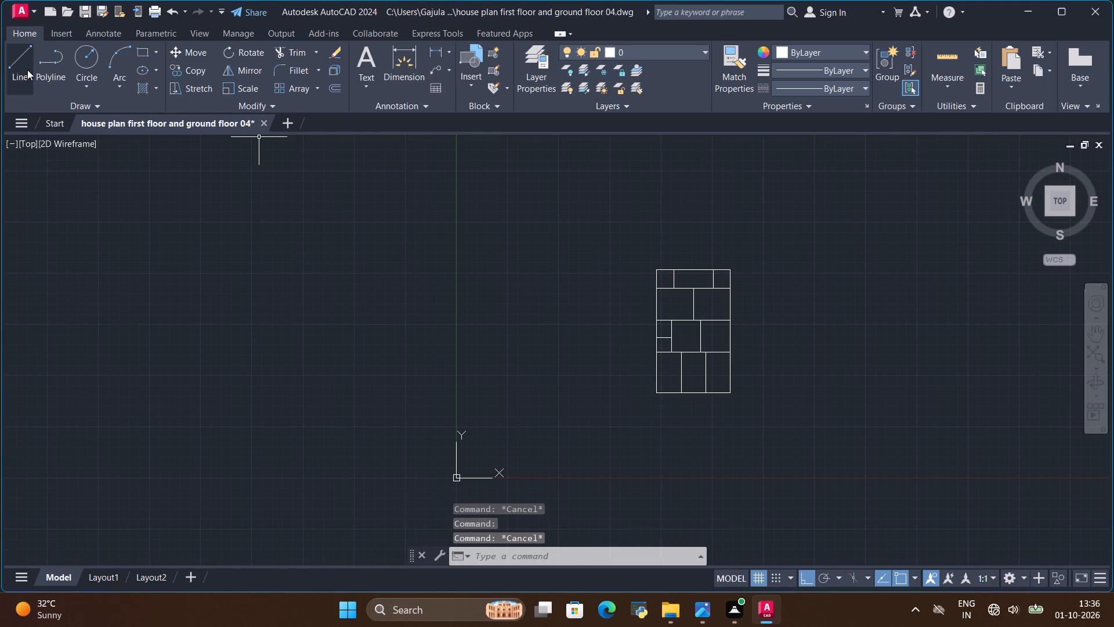
# Draw a vertical line over the plan's left edge, from the upper-left corner to the lower-left corner of the outline.
pyautogui.click(27, 70)
pyautogui.scroll(1, 672, 287)
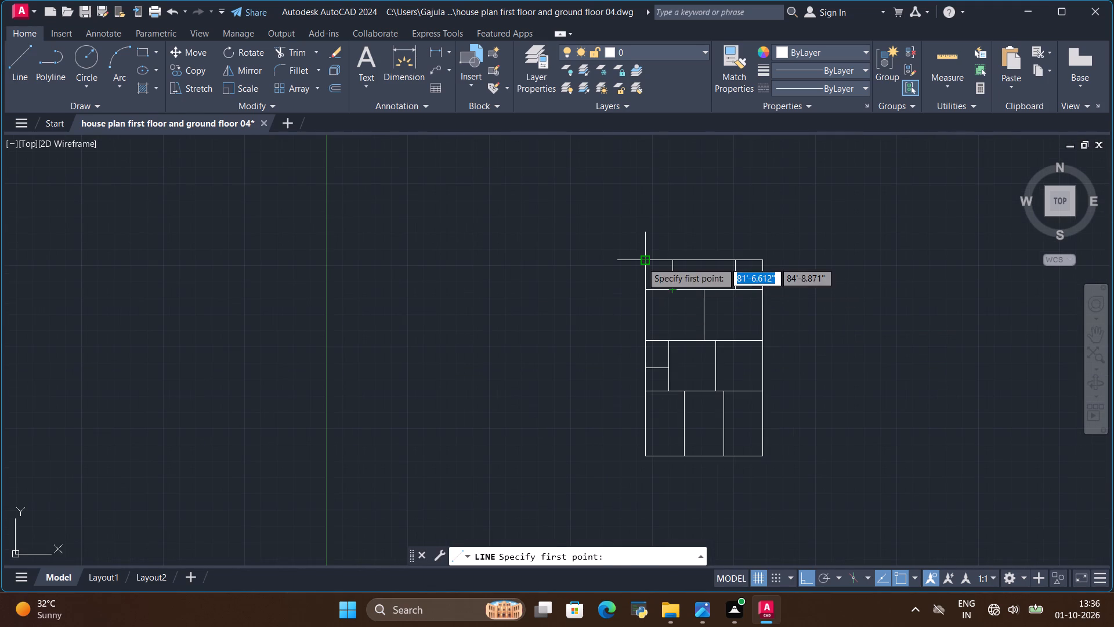
pyautogui.click(642, 262)
pyautogui.click(642, 452)
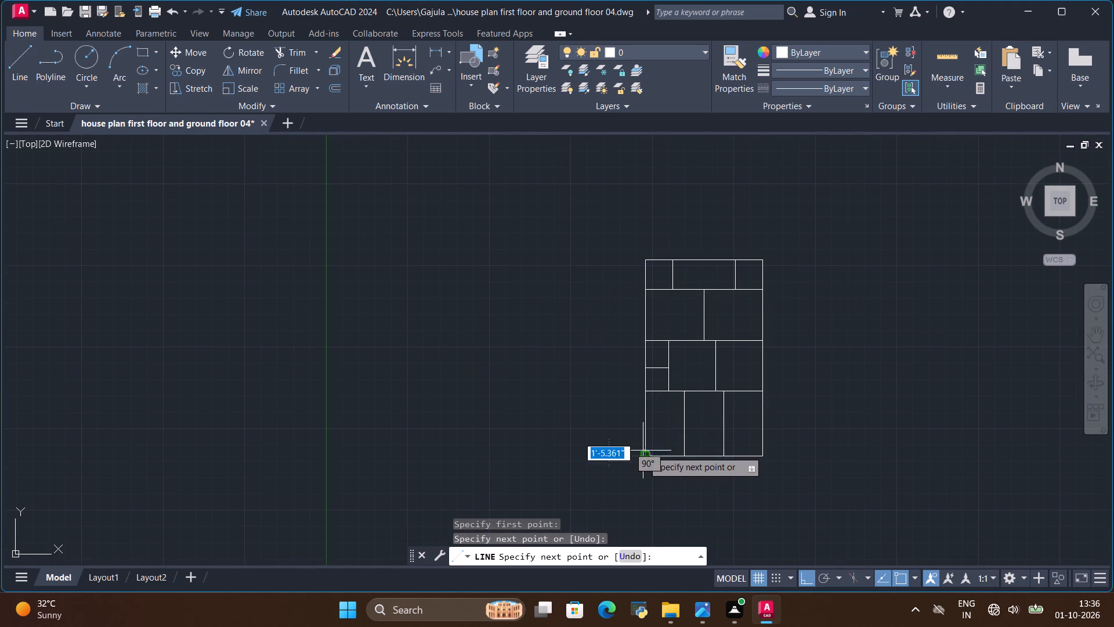
pyautogui.press('Escape')
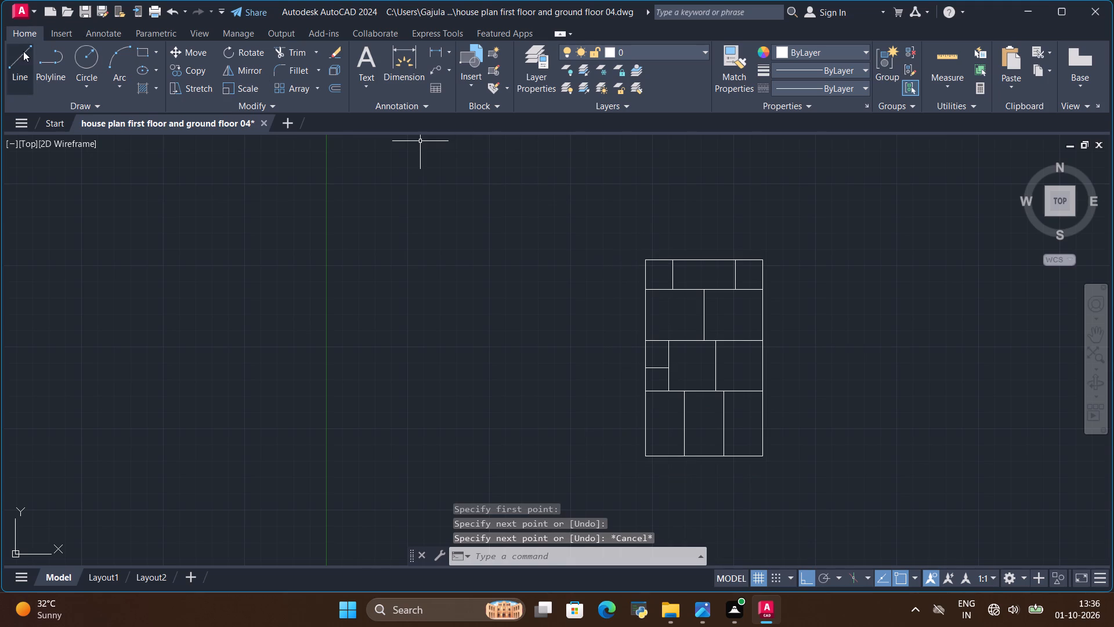
# Draw a horizontal line over the plan's top edge, from the upper-left corner to the upper-right corner of the outline.
pyautogui.click(23, 51)
pyautogui.click(647, 260)
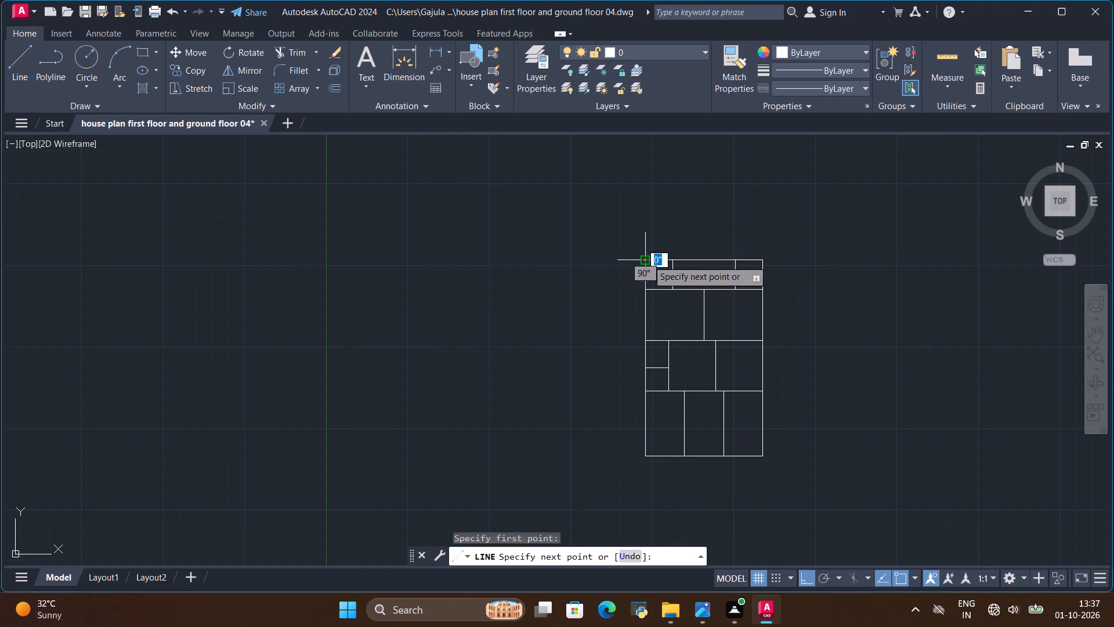
pyautogui.click(758, 261)
pyautogui.press('Escape')
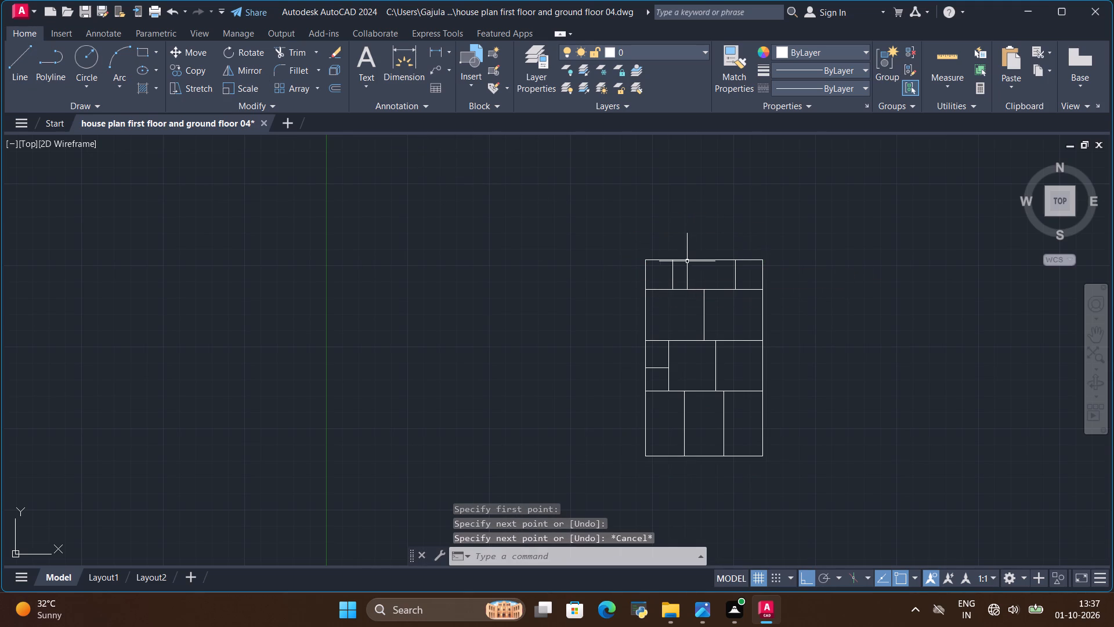
# Copy the plan's top edge line 9" downward as the inner face of the rear outer wall.
pyautogui.scroll(1, 683, 374)
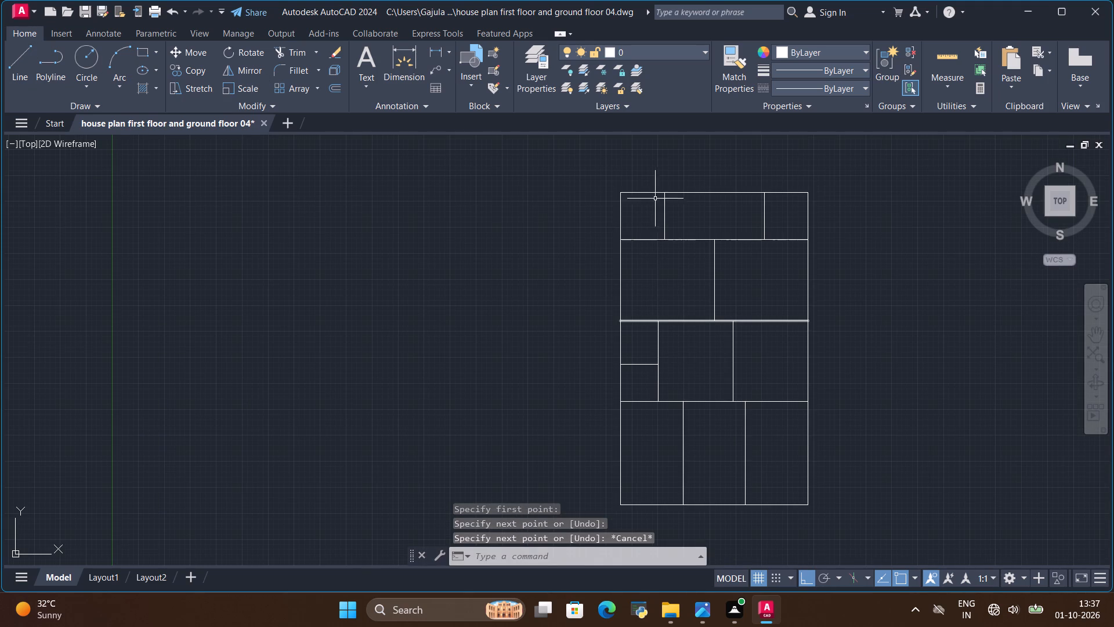
pyautogui.click(686, 190)
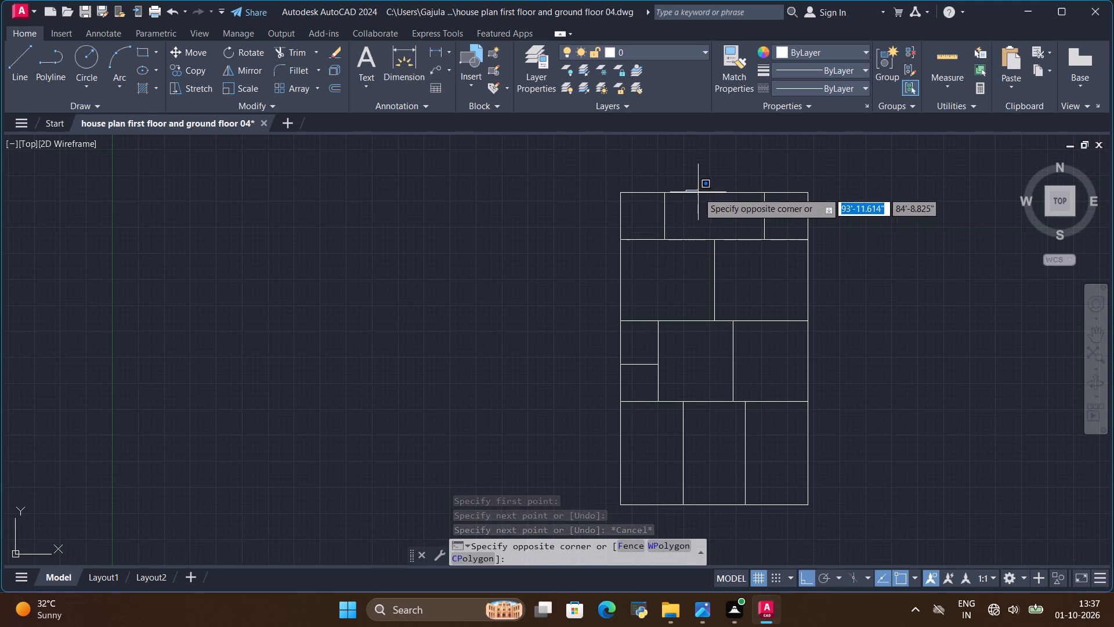
pyautogui.press('Escape')
pyautogui.click(700, 190)
pyautogui.press('Escape')
pyautogui.click(704, 192)
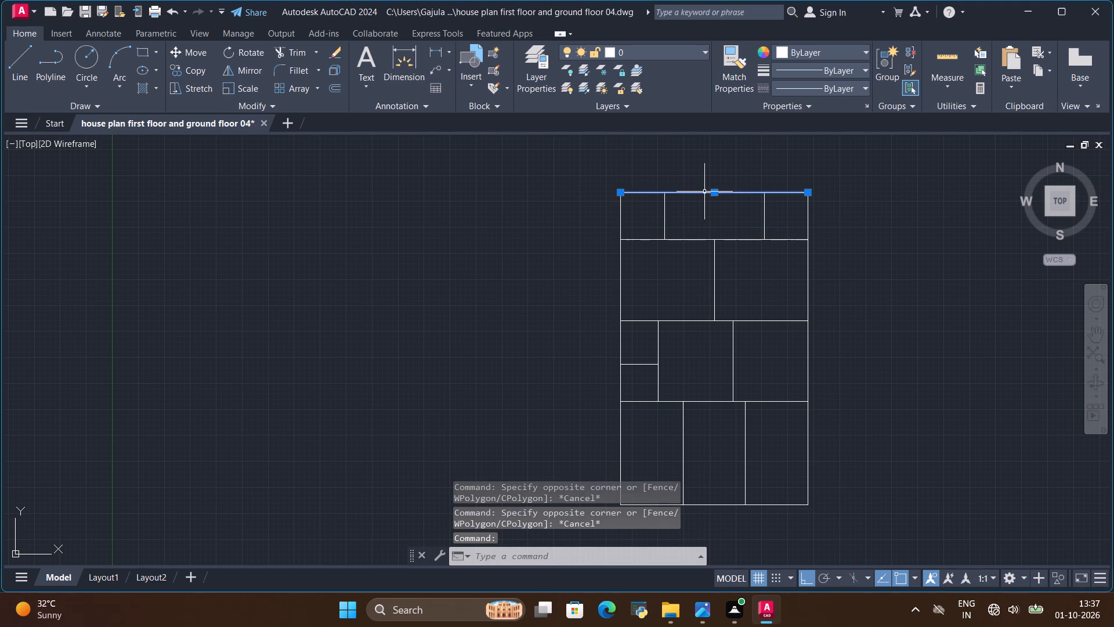
pyautogui.click(200, 64)
pyautogui.scroll(2, 722, 182)
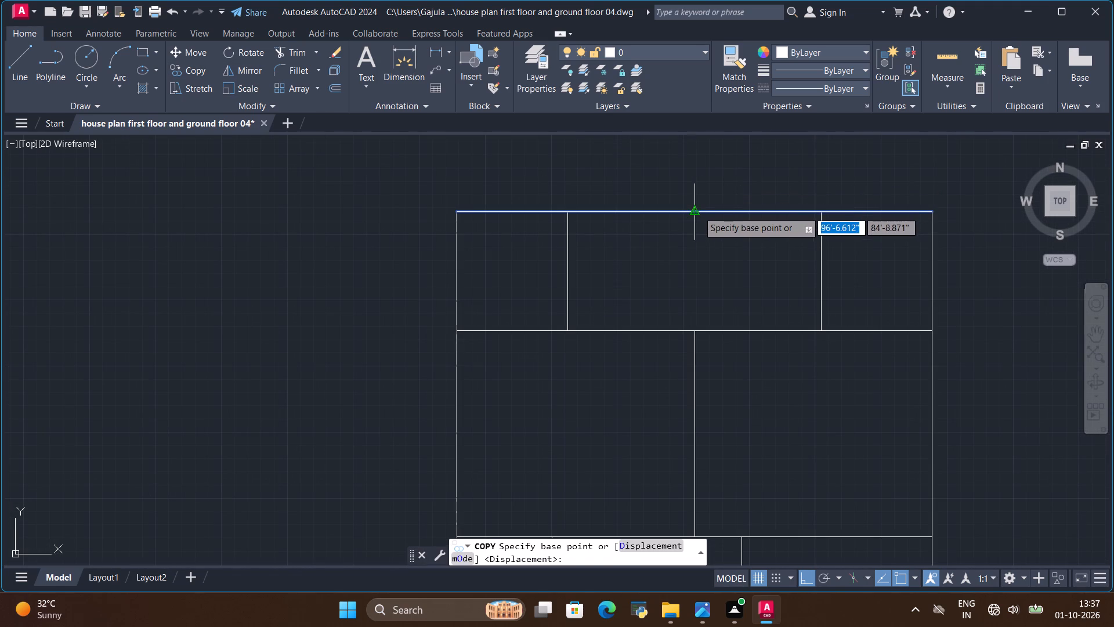
pyautogui.click(697, 211)
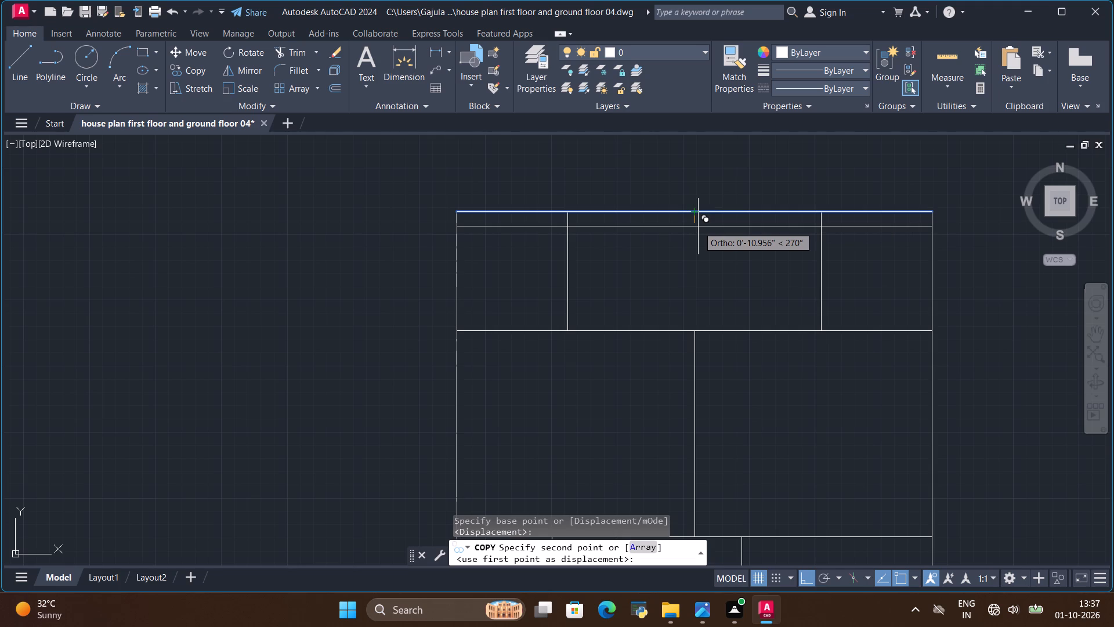
pyautogui.press('BackSpace')
pyautogui.press('BackSpace')
pyautogui.press('9')
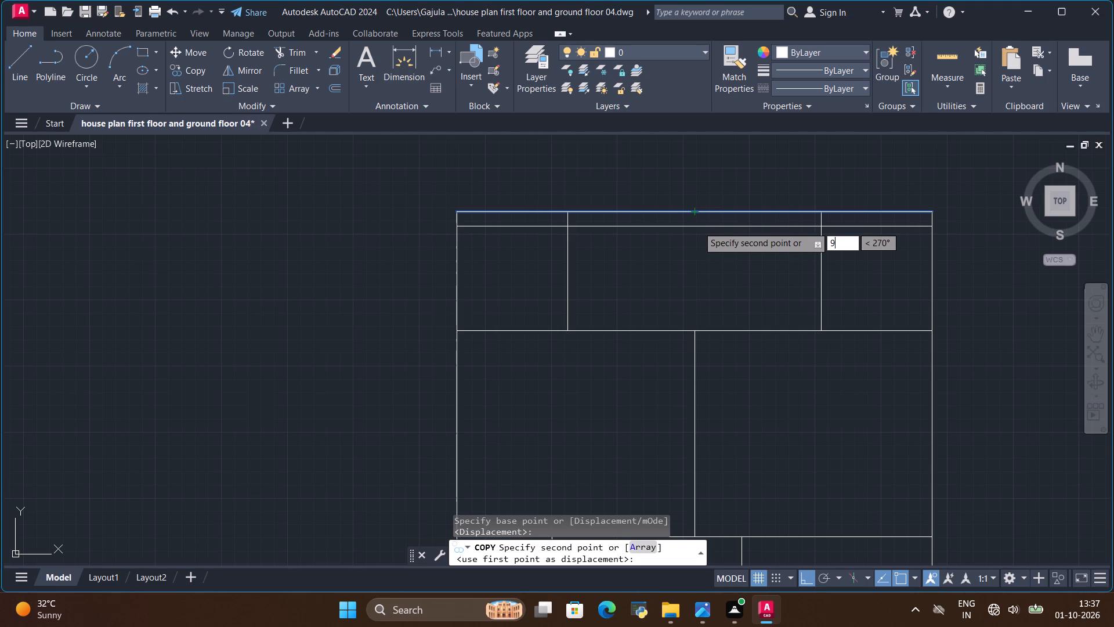
pyautogui.hotkey('shift', '"')
pyautogui.press('Return')
pyautogui.press('Escape')
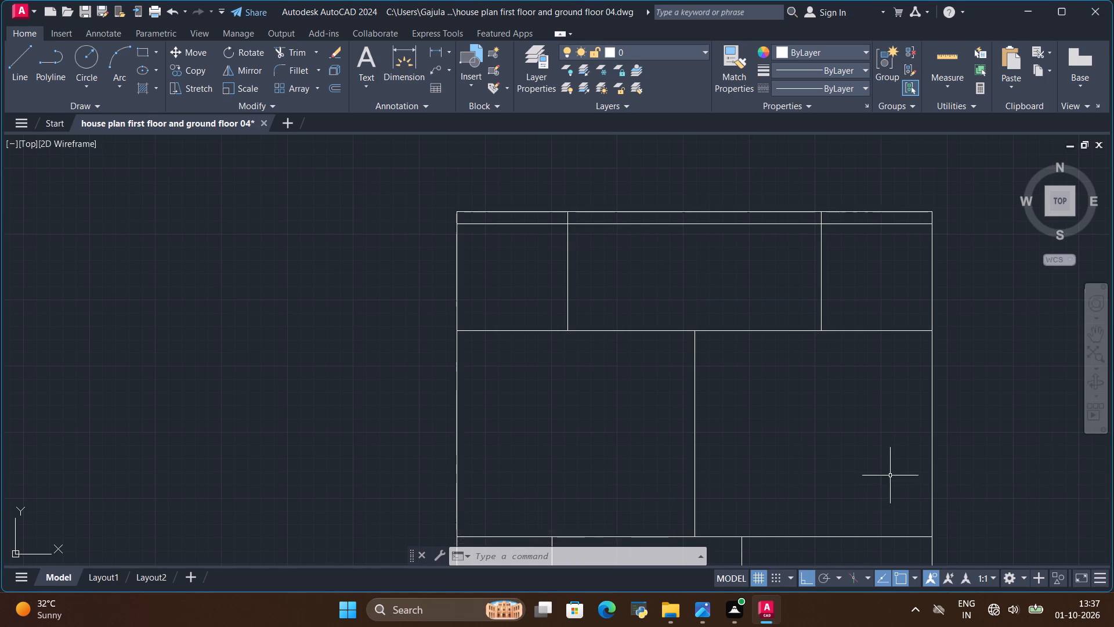
# Copy the plan's full-height right edge line 9" to the left as the inner face of the right outer wall.
pyautogui.scroll(-2, 890, 468)
pyautogui.scroll(-2, 792, 362)
pyautogui.scroll(2, 821, 478)
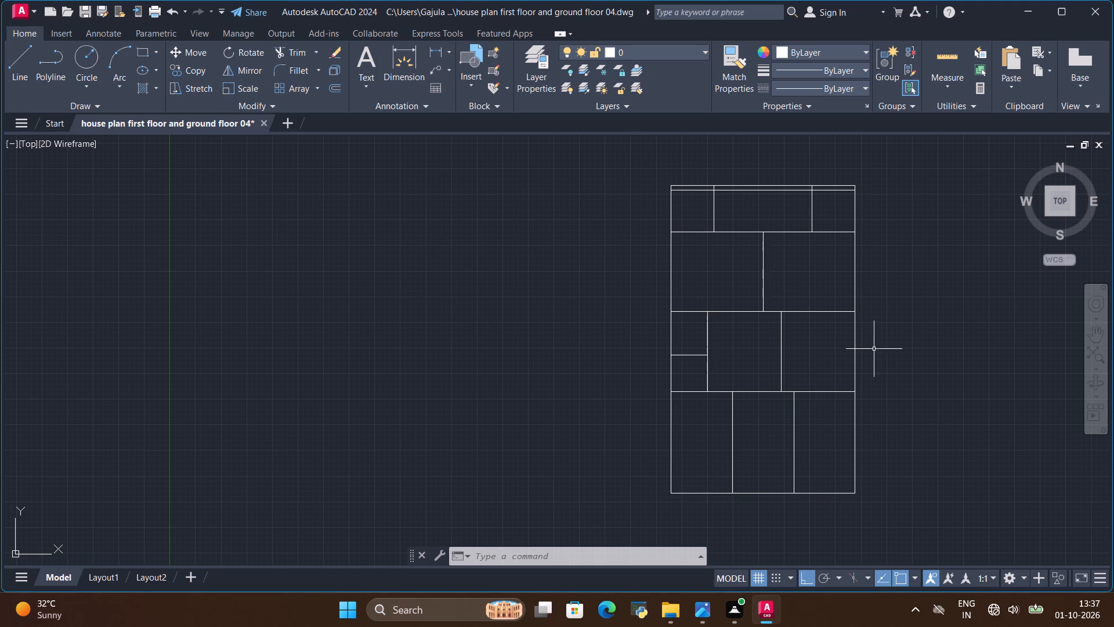
pyautogui.scroll(2, 876, 339)
pyautogui.scroll(-2, 875, 338)
pyautogui.scroll(1, 852, 240)
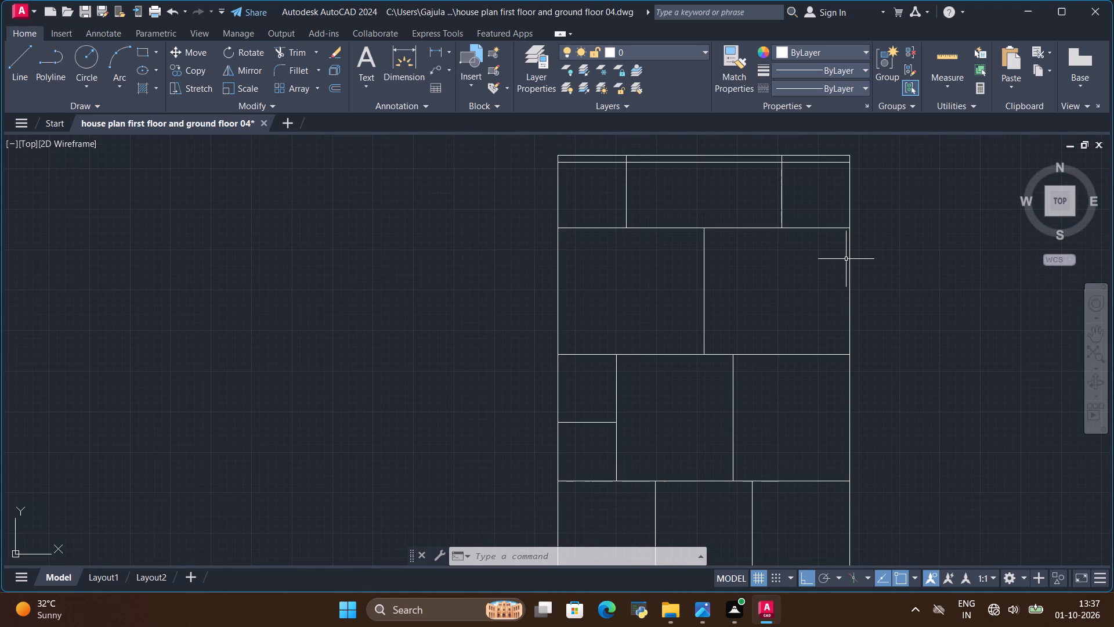
pyautogui.click(848, 261)
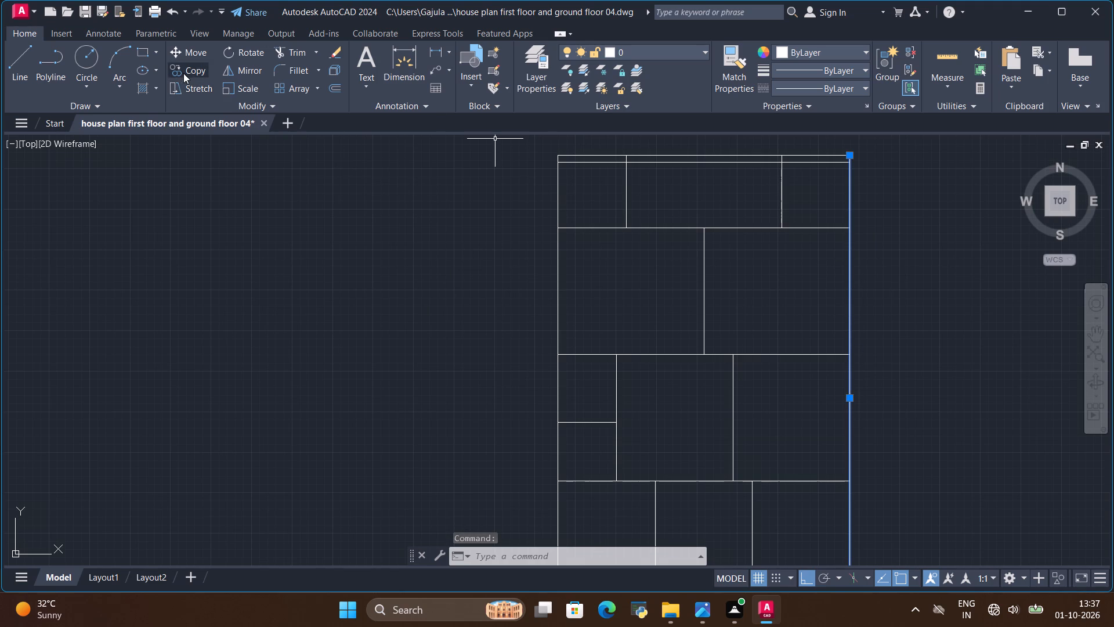
pyautogui.click(184, 73)
pyautogui.click(849, 412)
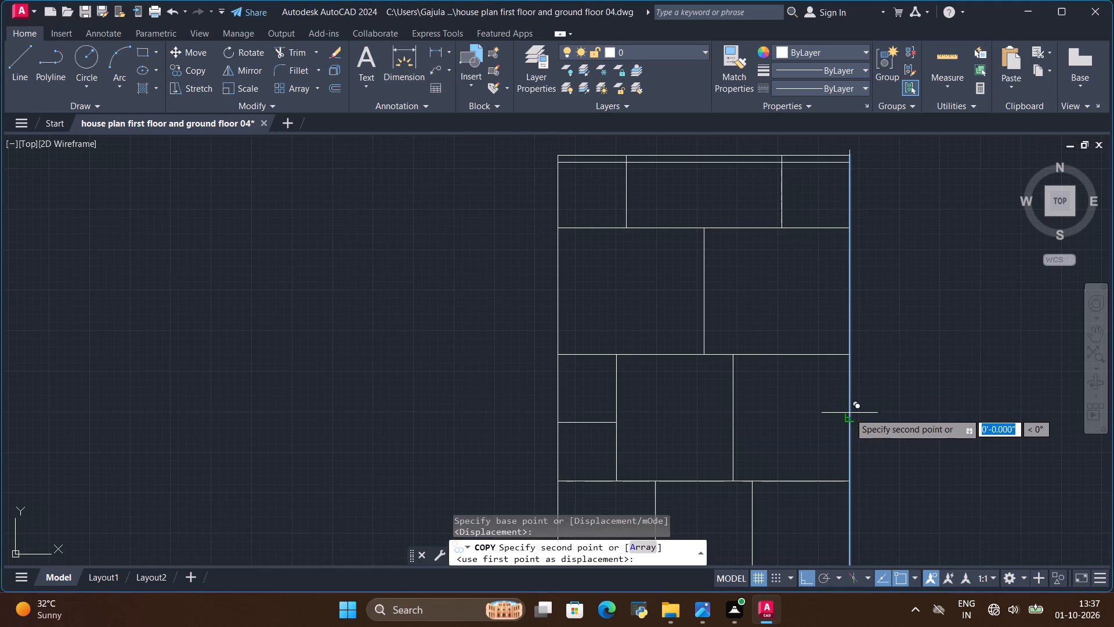
pyautogui.press('BackSpace')
pyautogui.press('BackSpace')
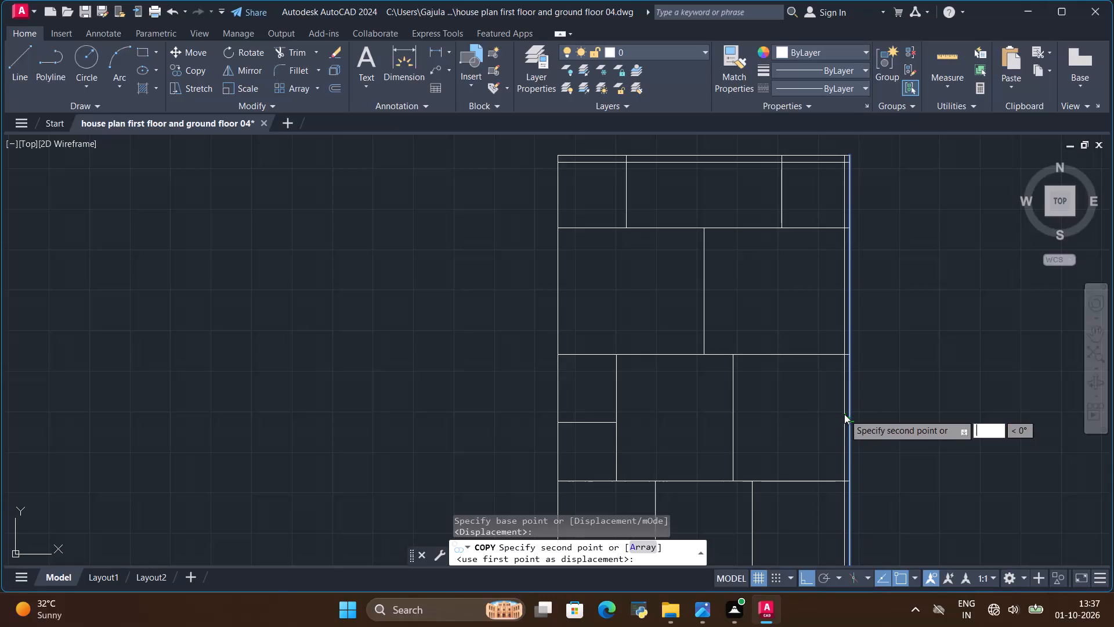
pyautogui.press('9')
pyautogui.hotkey('shift', '"')
pyautogui.press('Return')
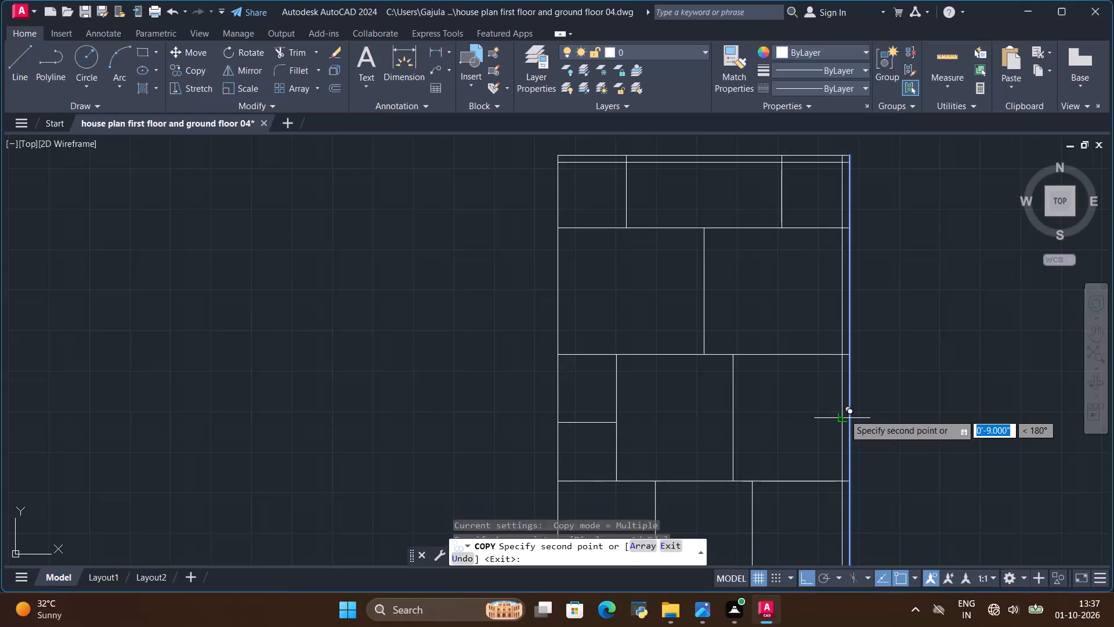
pyautogui.press('Escape')
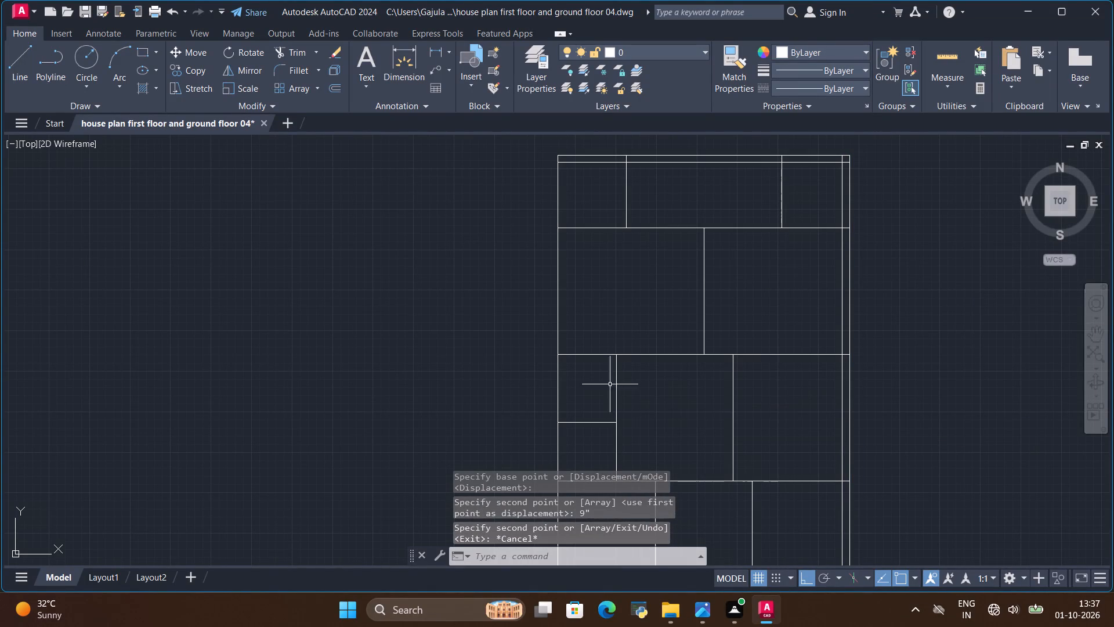
# Copy the plan's full-height left edge line 9" to the right as the inner face of the left outer wall.
pyautogui.click(557, 338)
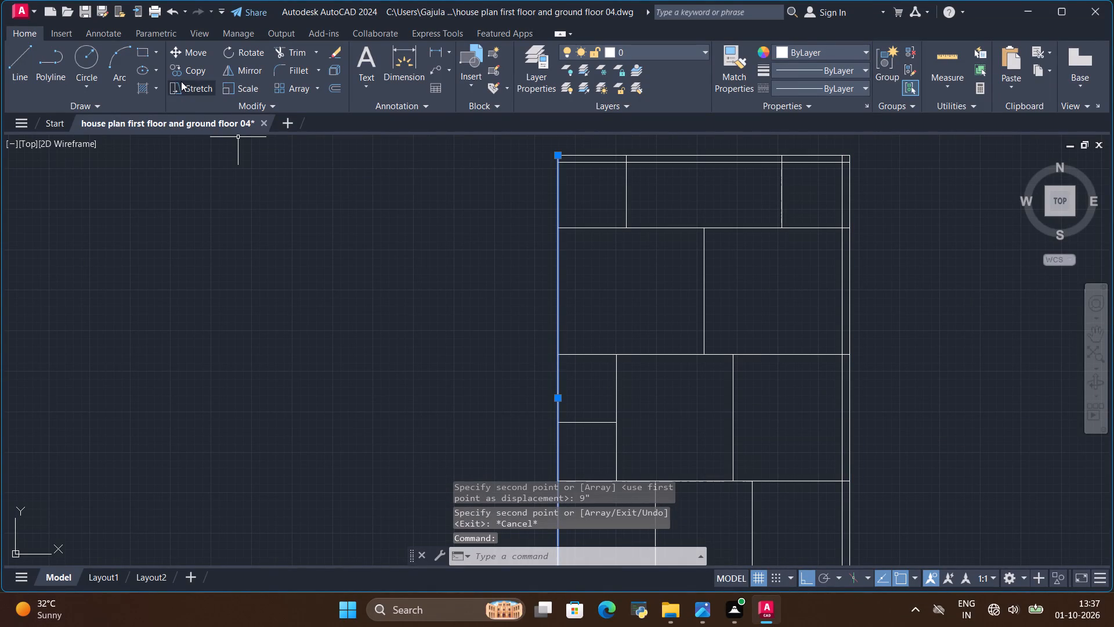
pyautogui.click(192, 74)
pyautogui.click(560, 356)
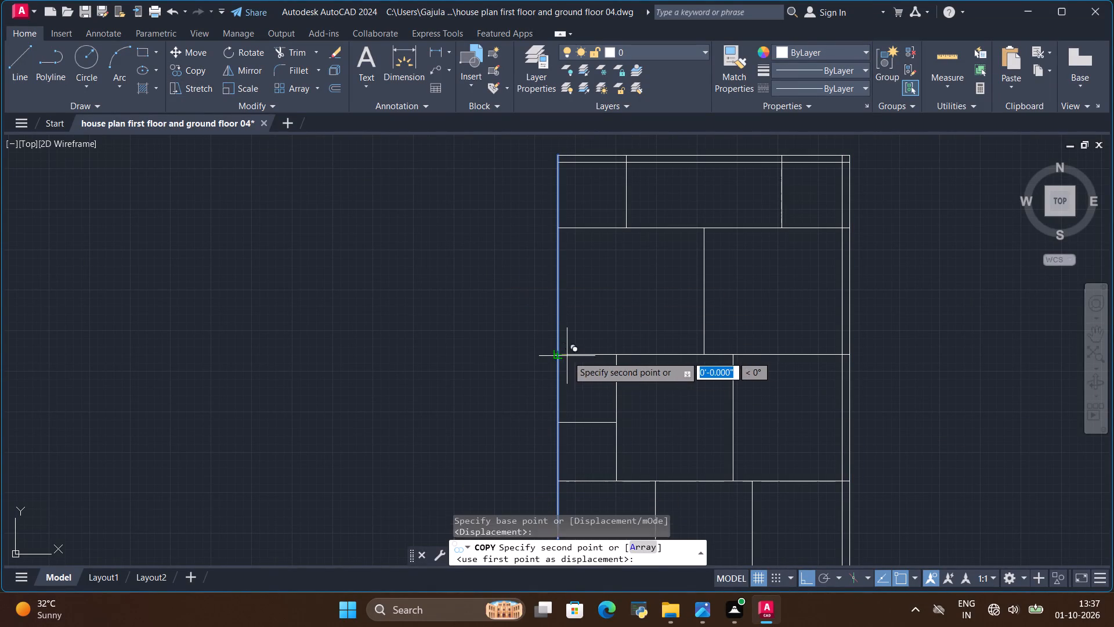
pyautogui.press('BackSpace')
pyautogui.press('9')
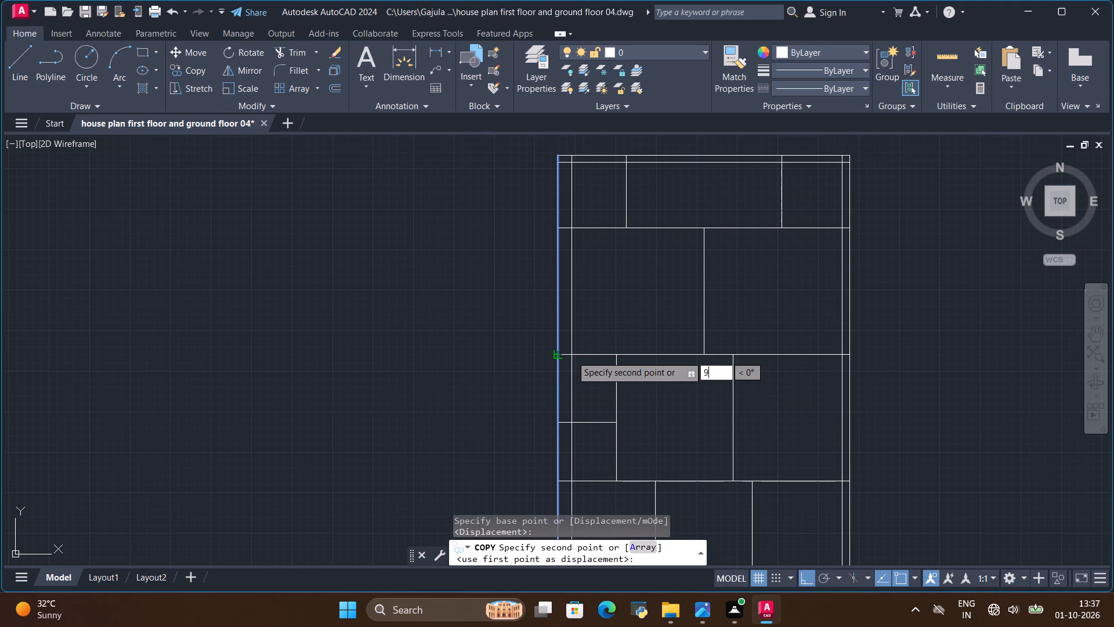
pyautogui.hotkey('shift', '"')
pyautogui.press('Return')
pyautogui.press('Escape')
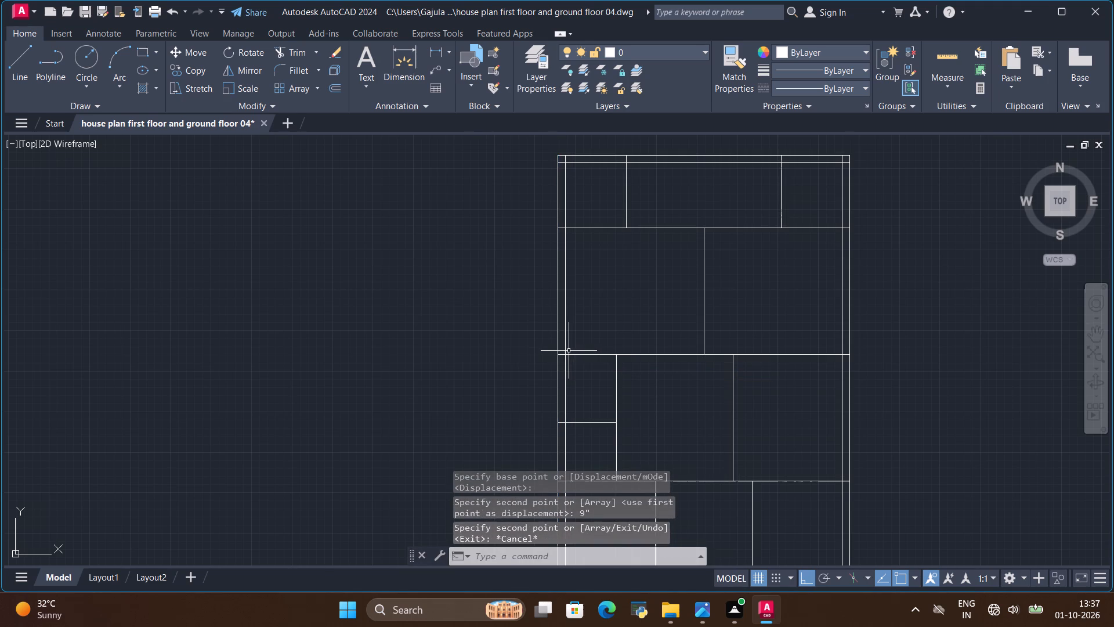
# Copy the plan's bottom edge line 9" upward as the inner face of the front outer wall.
pyautogui.scroll(-3, 571, 349)
pyautogui.scroll(2, 616, 478)
pyautogui.scroll(3, 589, 433)
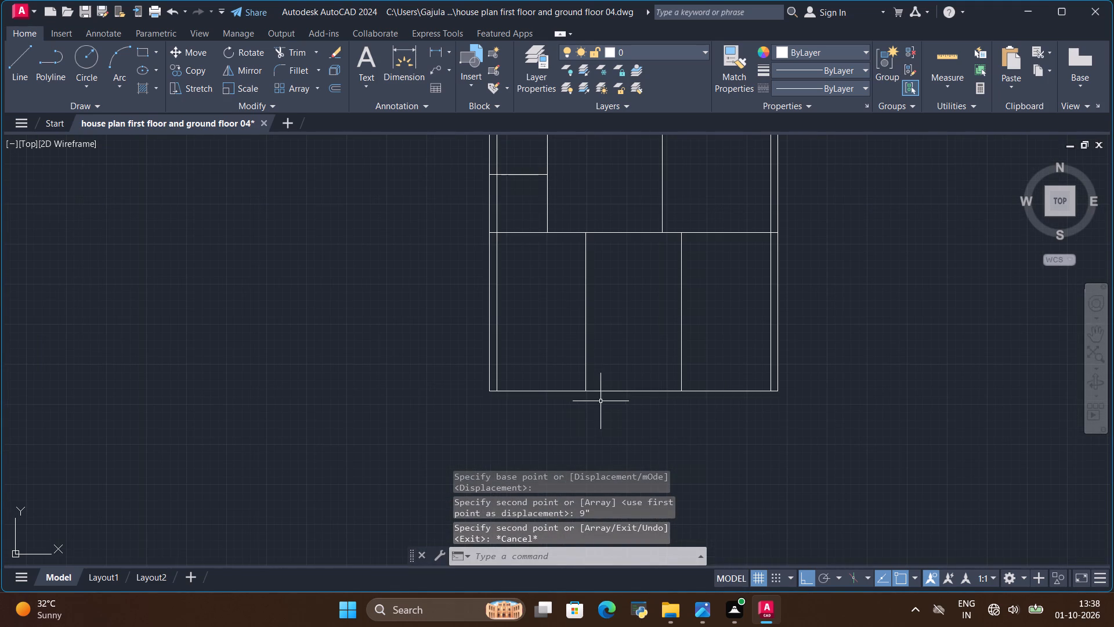
pyautogui.click(605, 391)
pyautogui.click(191, 68)
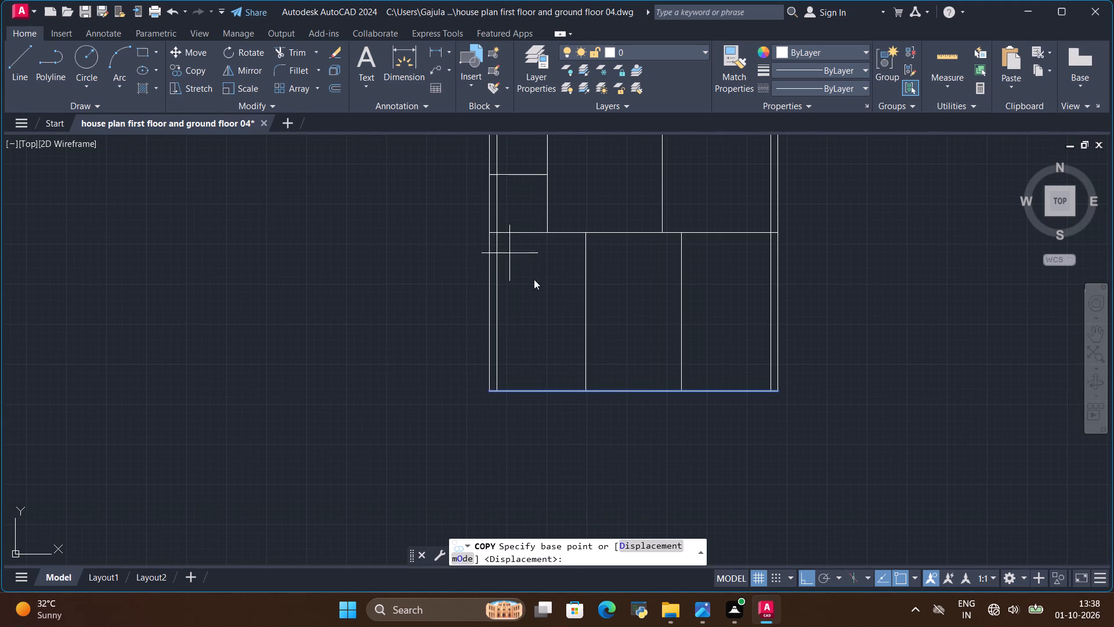
pyautogui.click(637, 394)
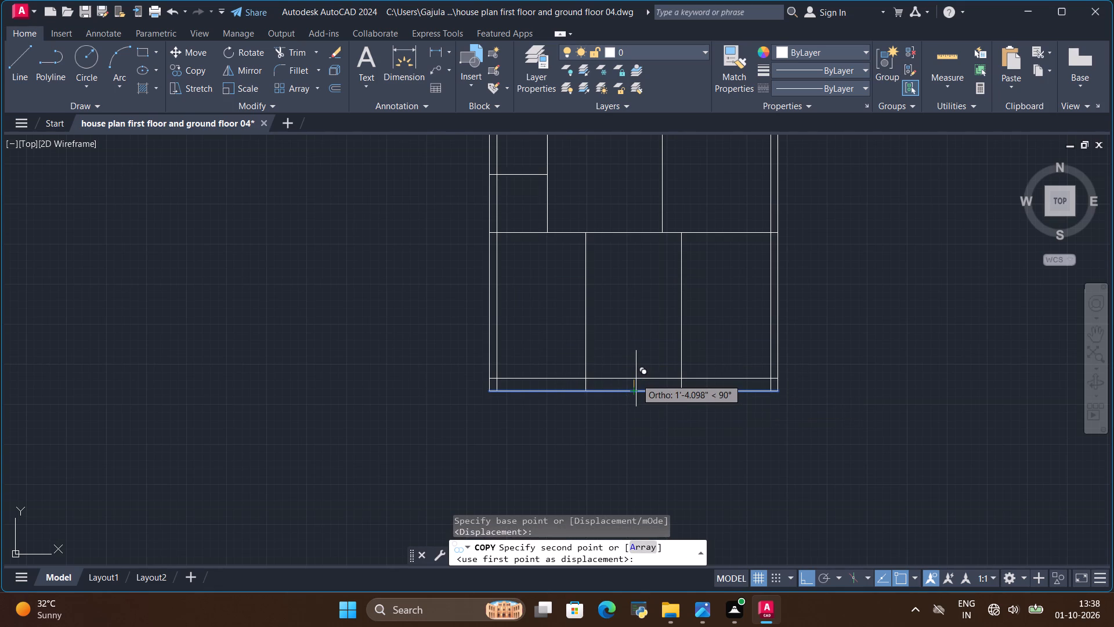
pyautogui.press('BackSpace')
pyautogui.press('BackSpace')
pyautogui.press('9')
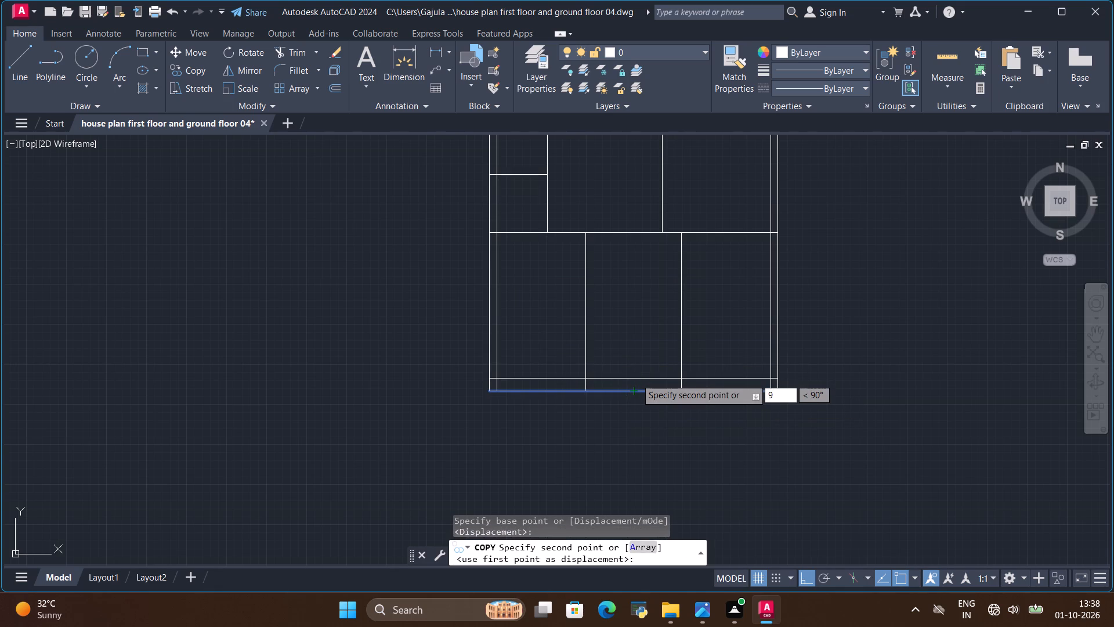
pyautogui.hotkey('shift', '"')
pyautogui.press('Return')
pyautogui.press('Escape')
pyautogui.scroll(-2, 671, 459)
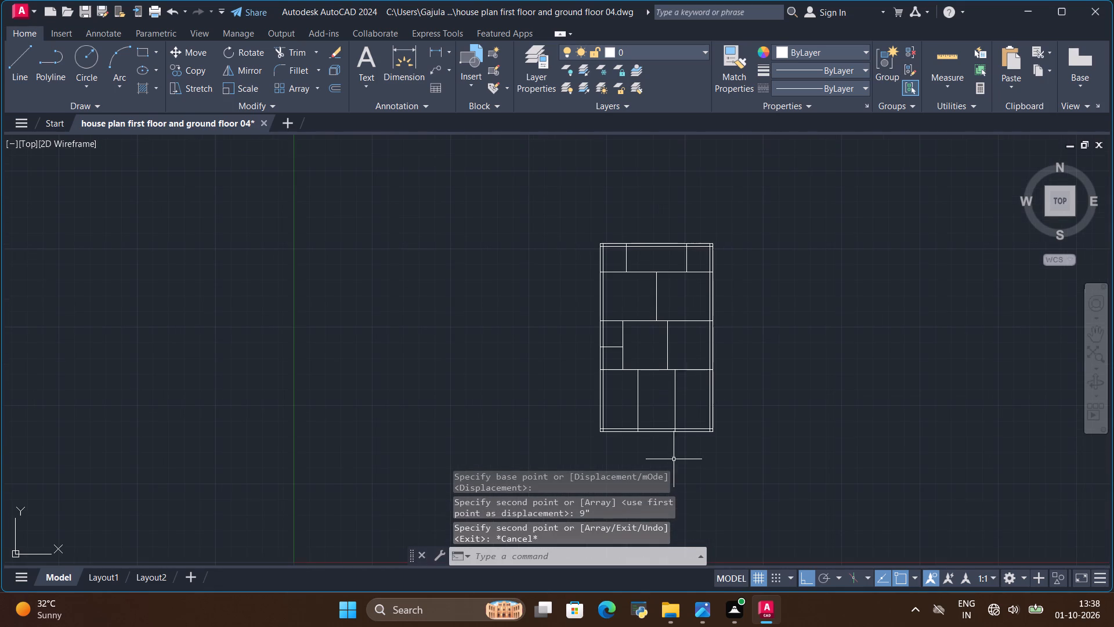
# Copy the full-width partition line below the rear rooms 2.25" upward and 2.25" downward as its wall faces.
pyautogui.scroll(2, 642, 253)
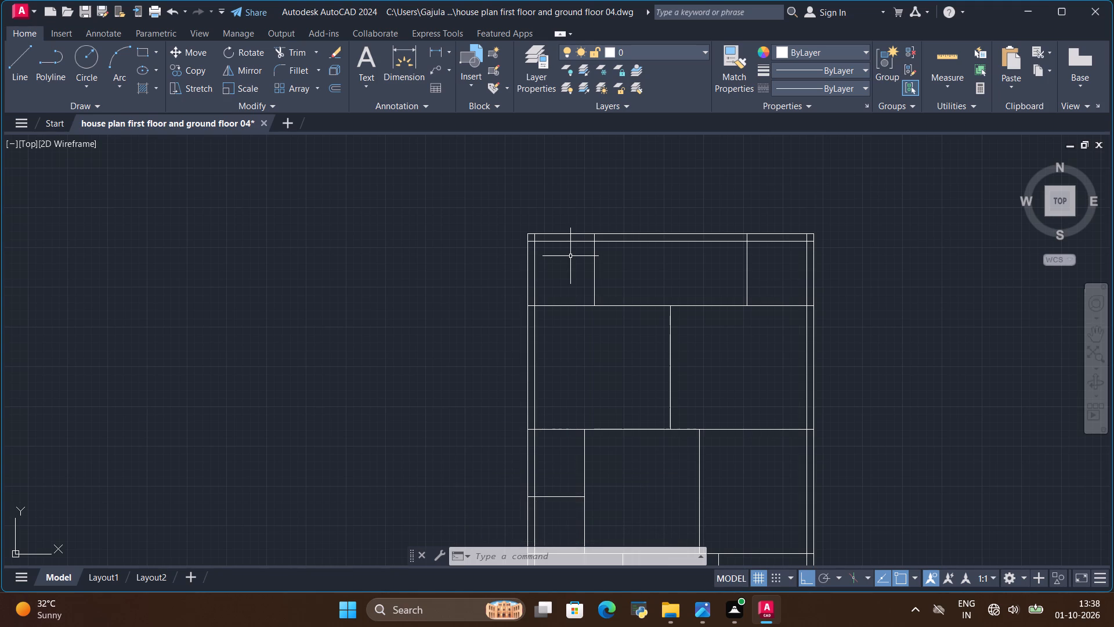
pyautogui.scroll(2, 593, 252)
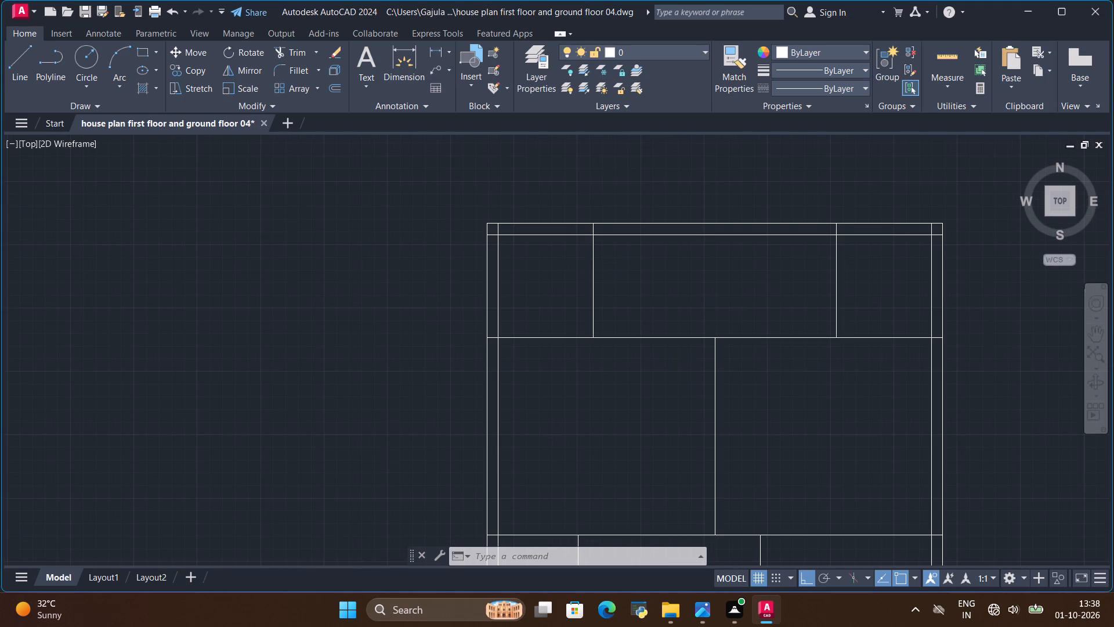
pyautogui.scroll(1, 593, 252)
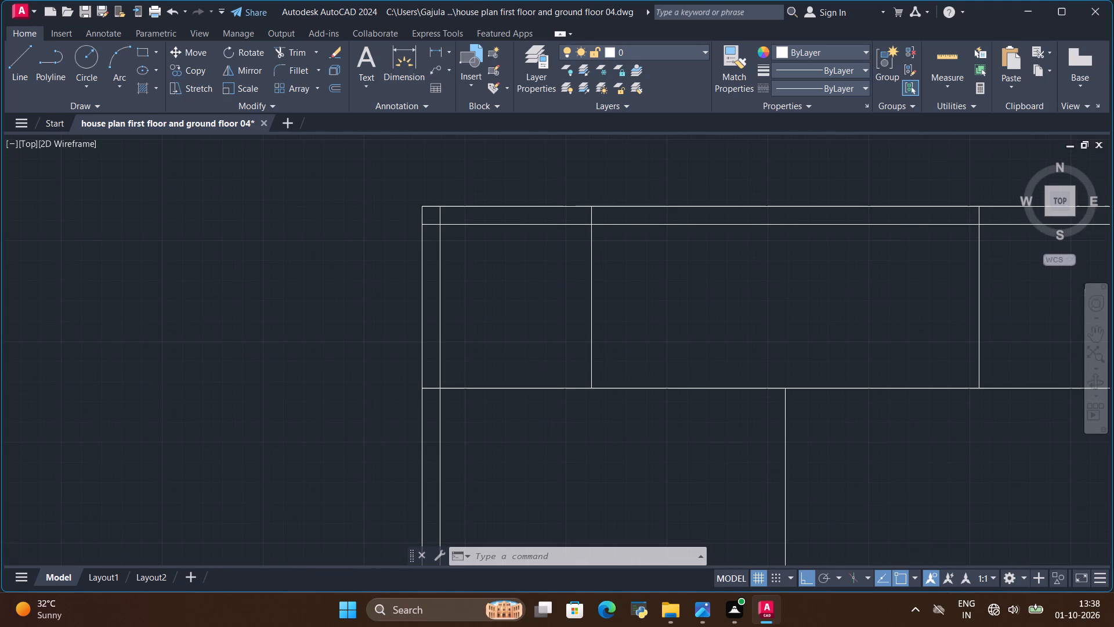
pyautogui.scroll(-1, 593, 252)
pyautogui.scroll(-2, 449, 259)
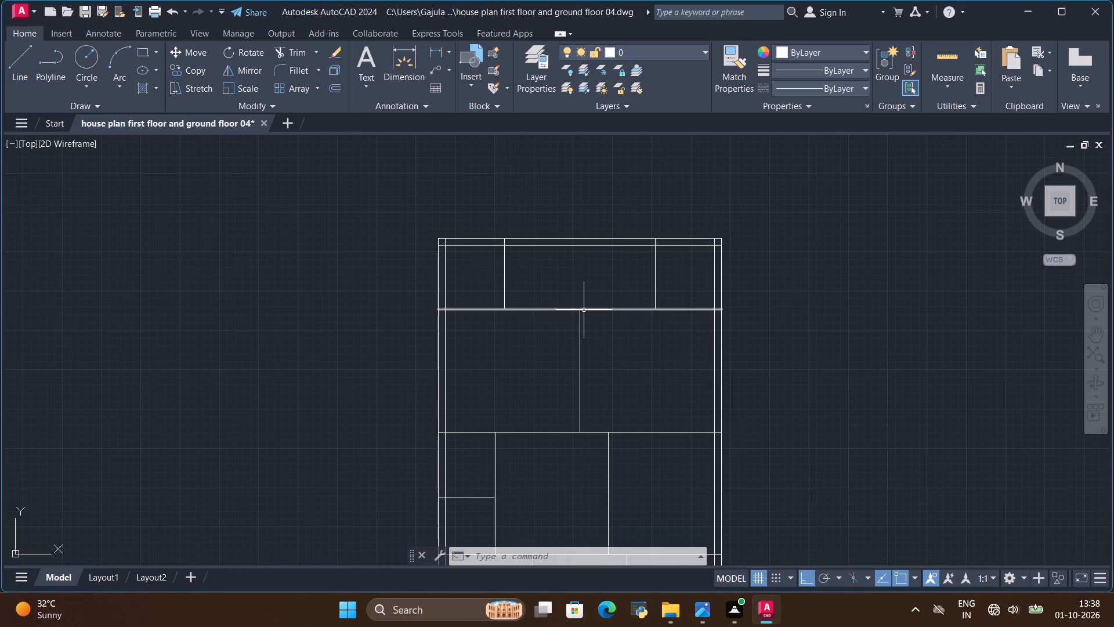
pyautogui.click(581, 310)
pyautogui.click(551, 307)
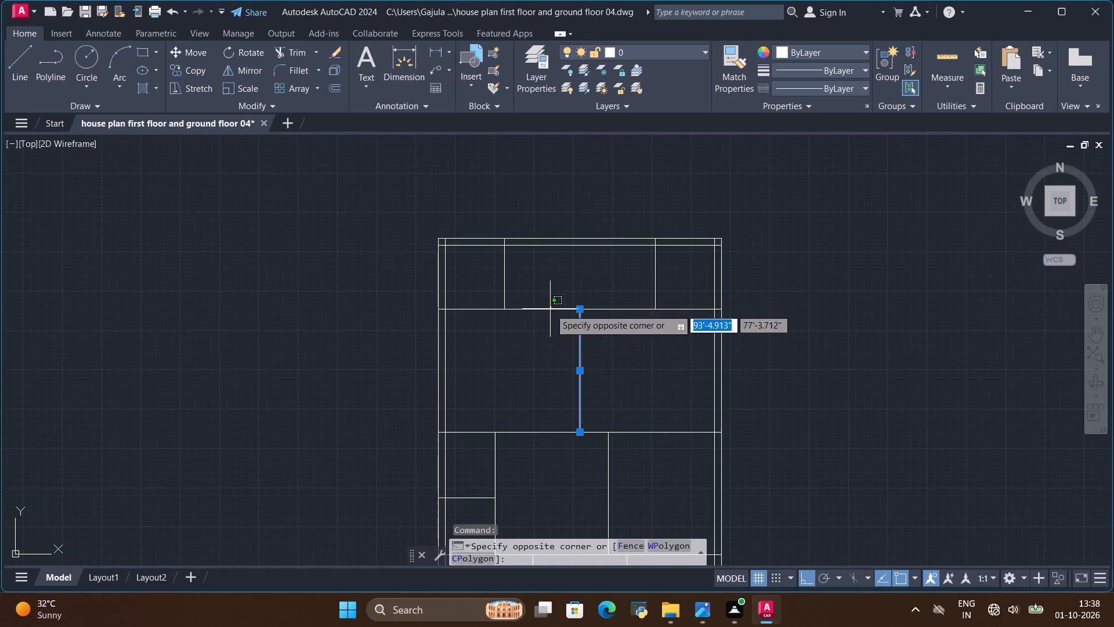
pyautogui.click(550, 310)
pyautogui.press('Escape')
pyautogui.click(550, 310)
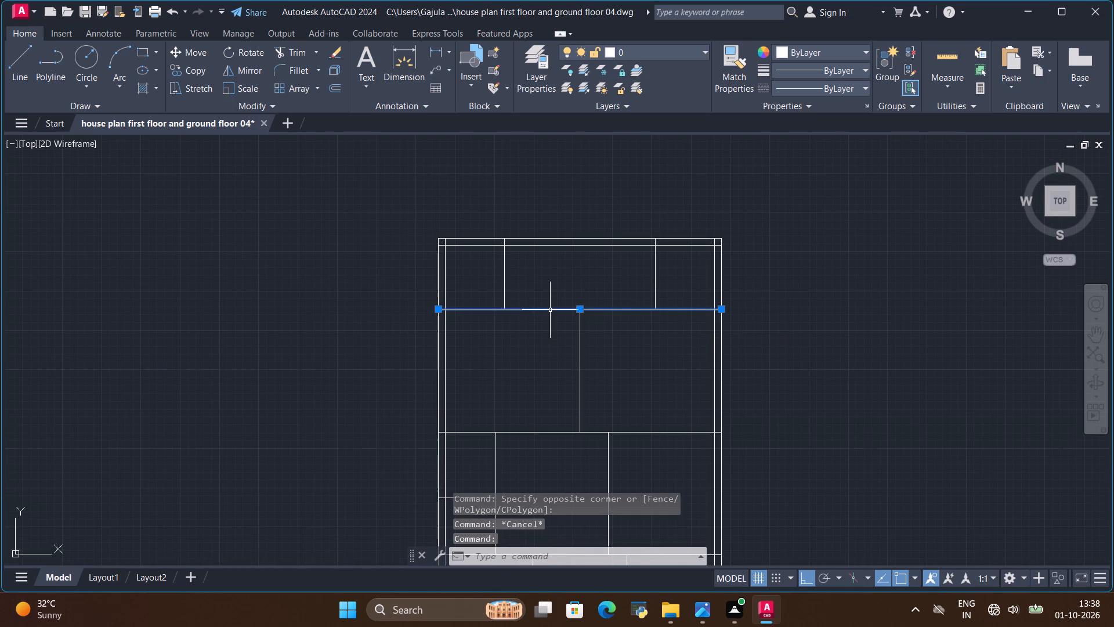
pyautogui.click(184, 69)
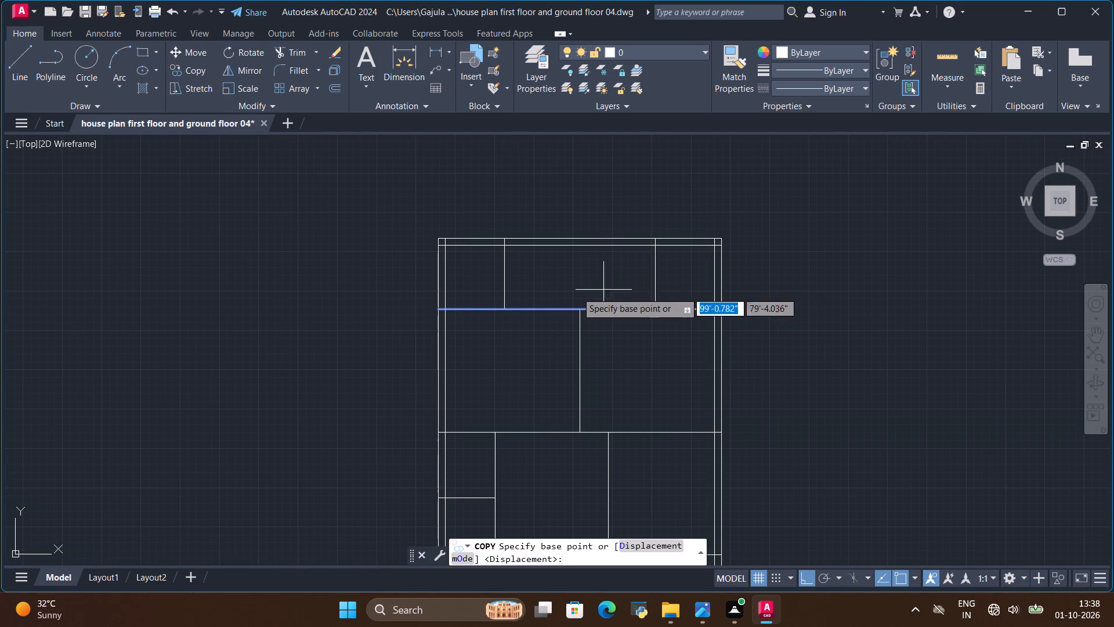
pyautogui.scroll(1, 553, 293)
pyautogui.click(591, 322)
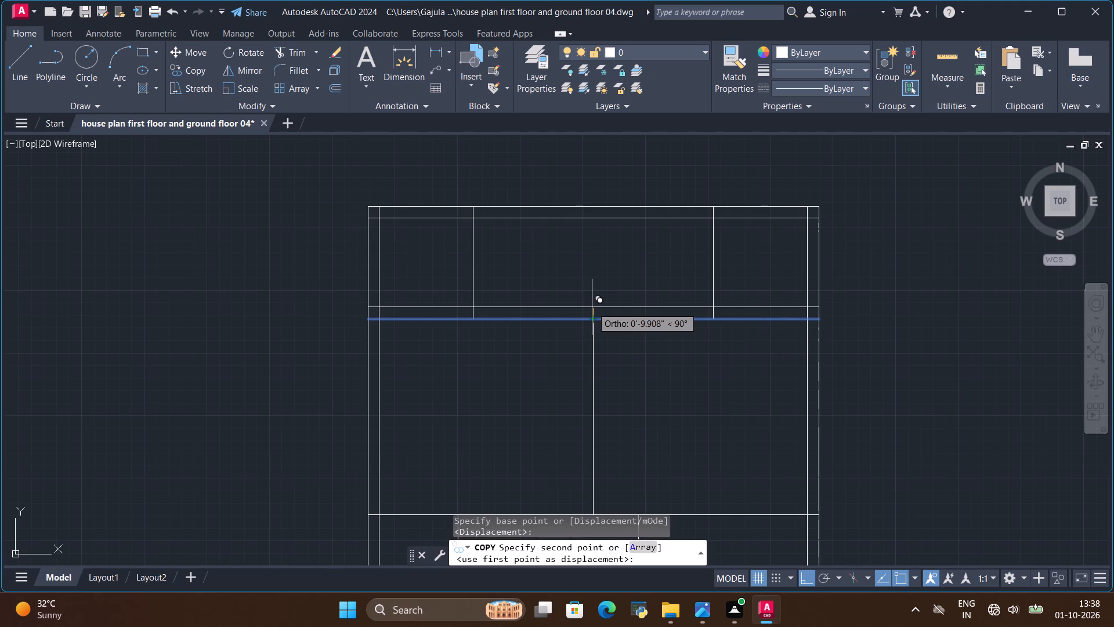
pyautogui.press('BackSpace')
pyautogui.press('BackSpace')
pyautogui.write('2.25')
pyautogui.hotkey('shift', '"')
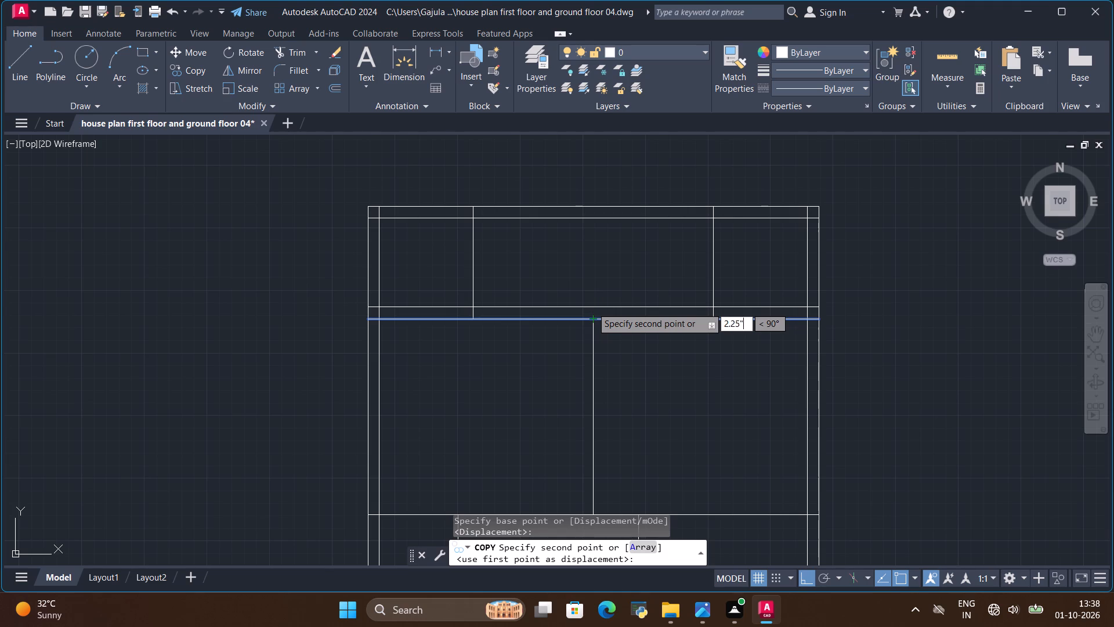
pyautogui.press('Return')
pyautogui.scroll(1, 589, 350)
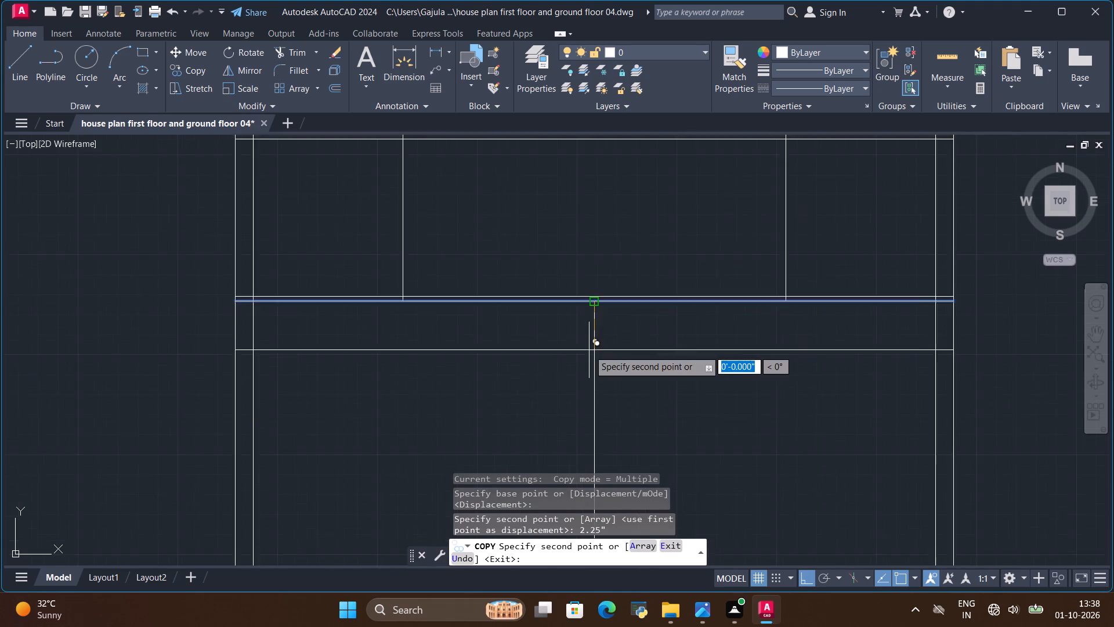
pyautogui.scroll(1, 589, 350)
pyautogui.press('BackSpace')
pyautogui.press('BackSpace')
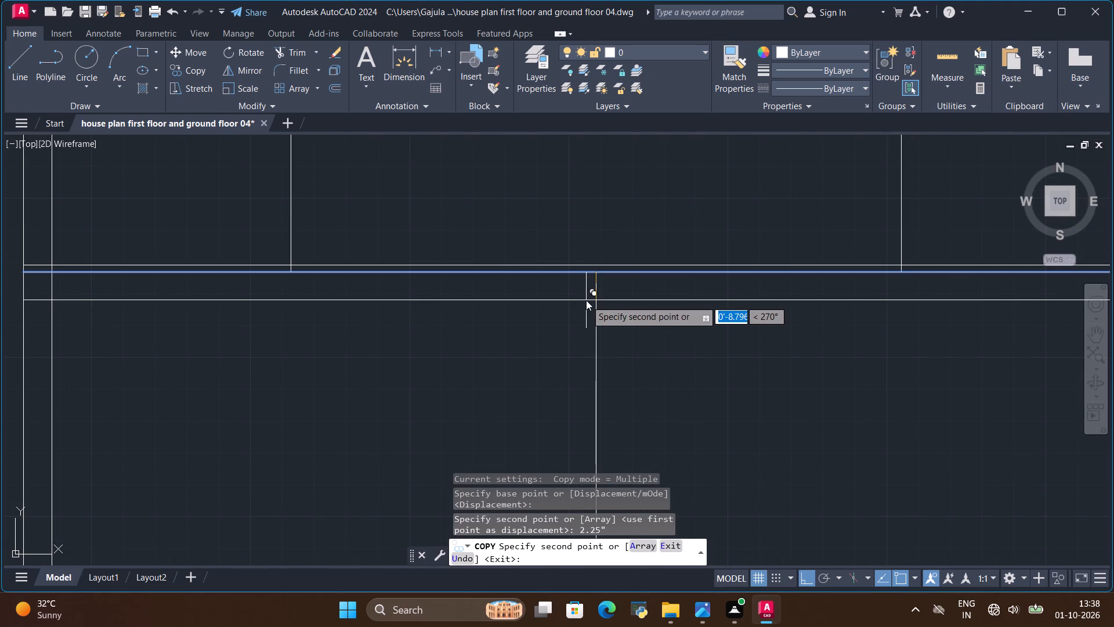
pyautogui.write('2.25')
pyautogui.hotkey('shift', '"')
pyautogui.press('Return')
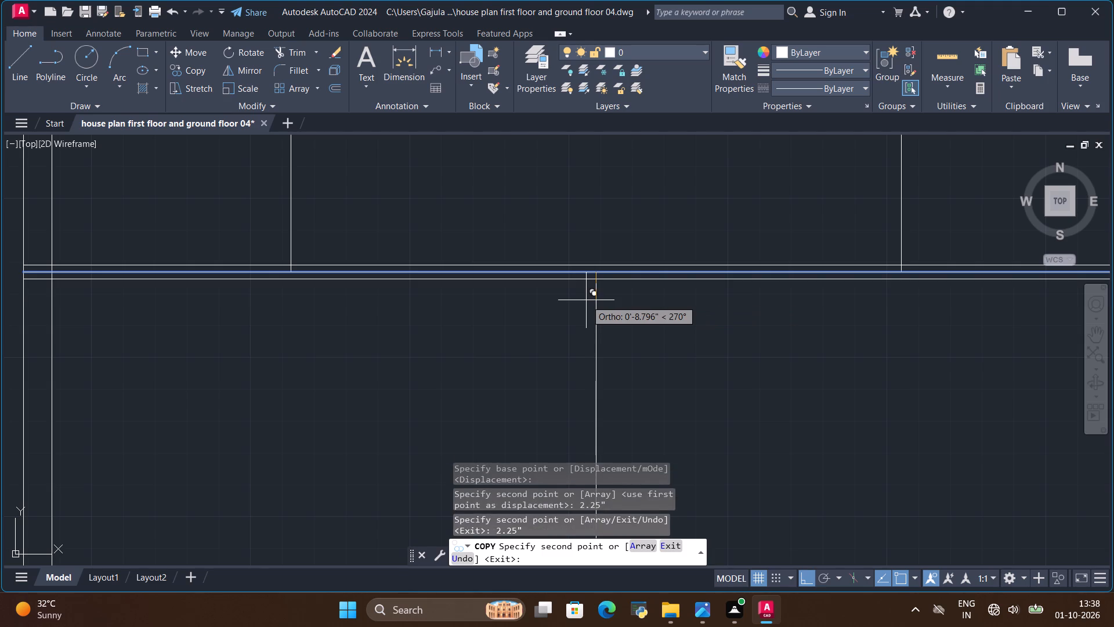
pyautogui.scroll(-3, 592, 305)
pyautogui.scroll(1, 685, 266)
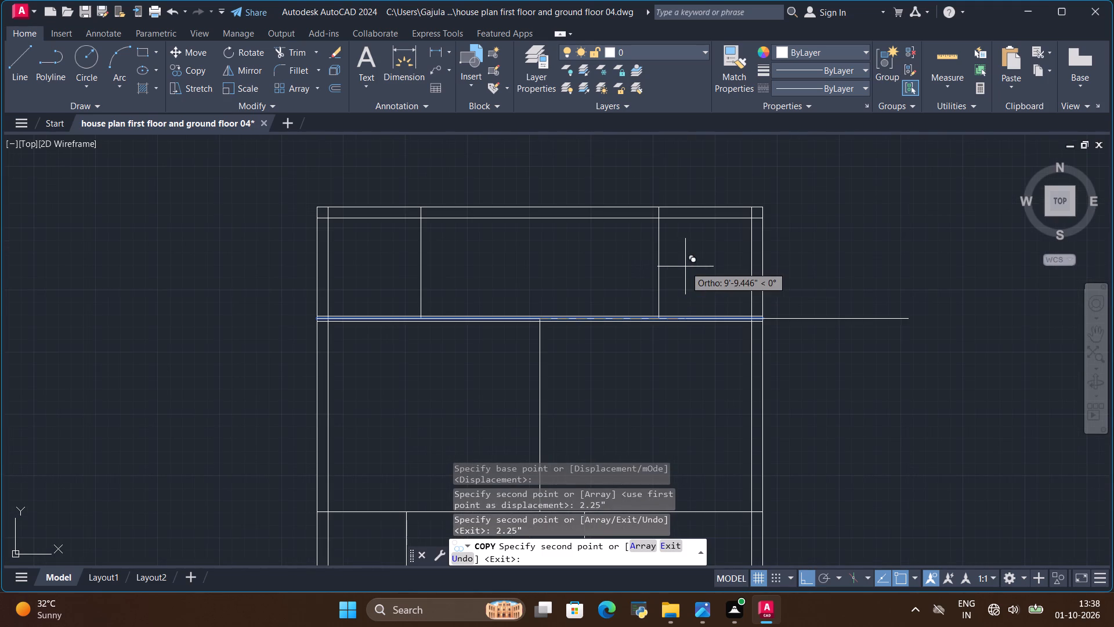
pyautogui.scroll(1, 655, 233)
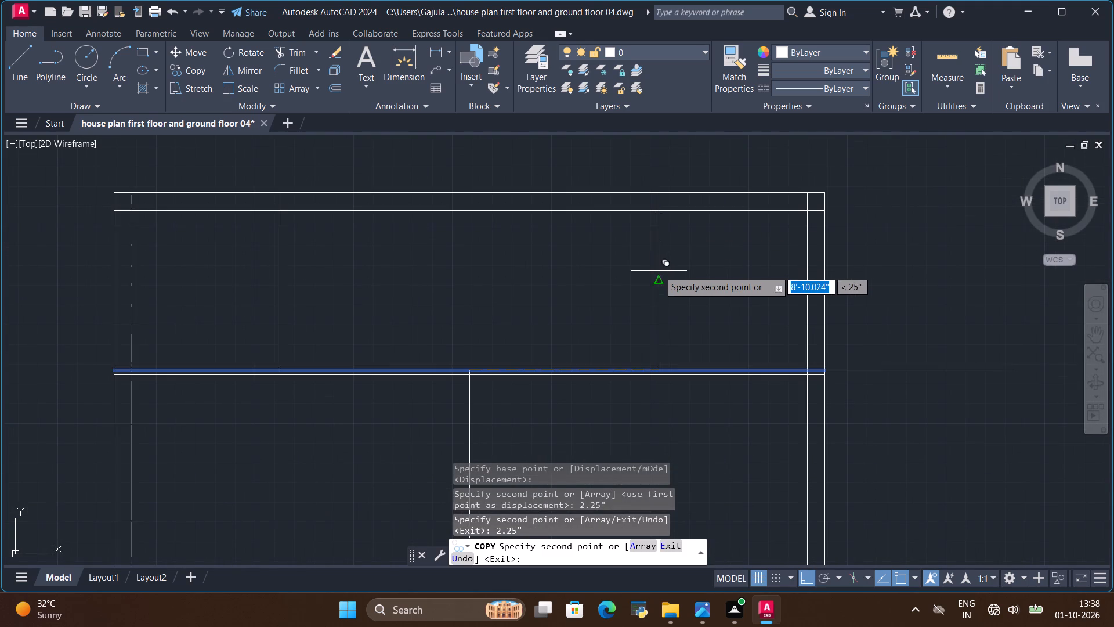
pyautogui.press('Escape')
# Copy the right-hand vertical partition line in the rear strip 2.25" to the right and 2.25" to the left.
pyautogui.click(657, 272)
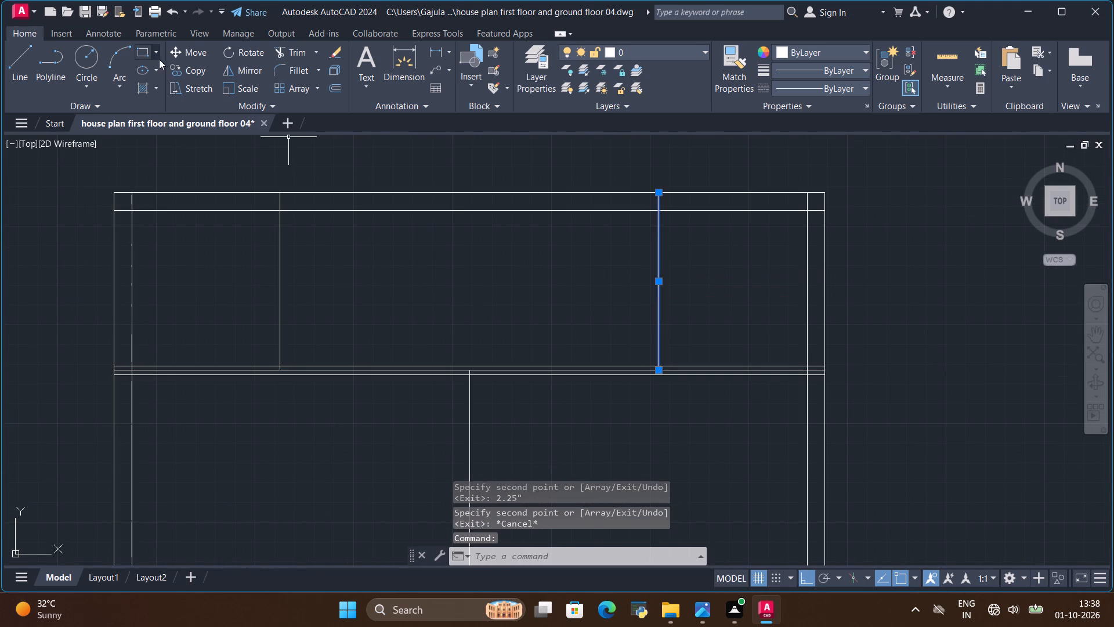
pyautogui.click(179, 69)
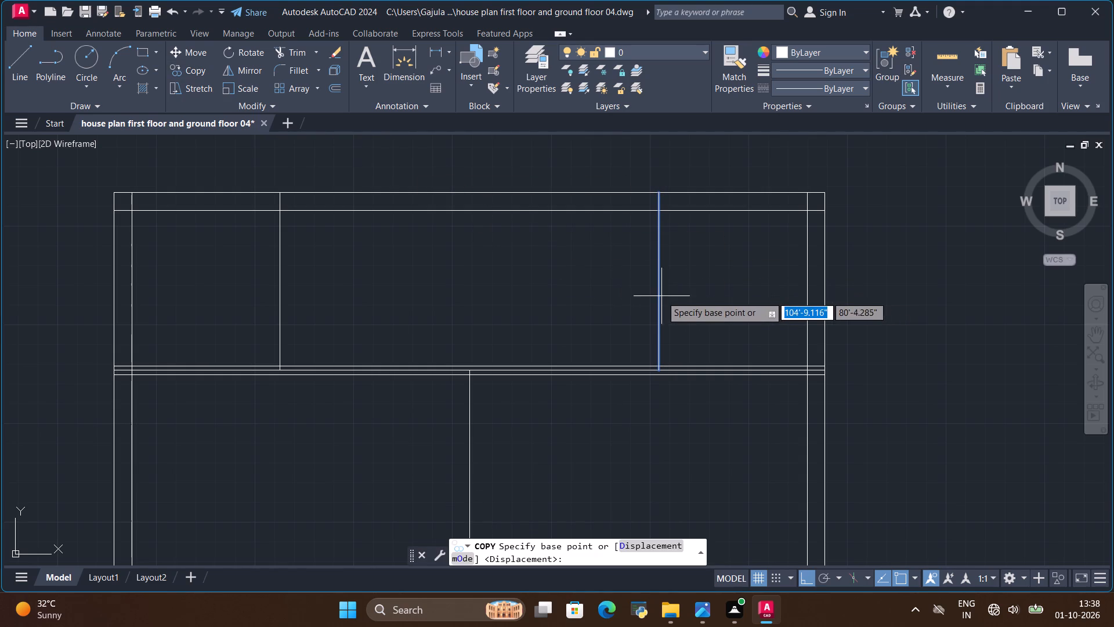
pyautogui.click(656, 285)
pyautogui.press('BackSpace')
pyautogui.press('BackSpace')
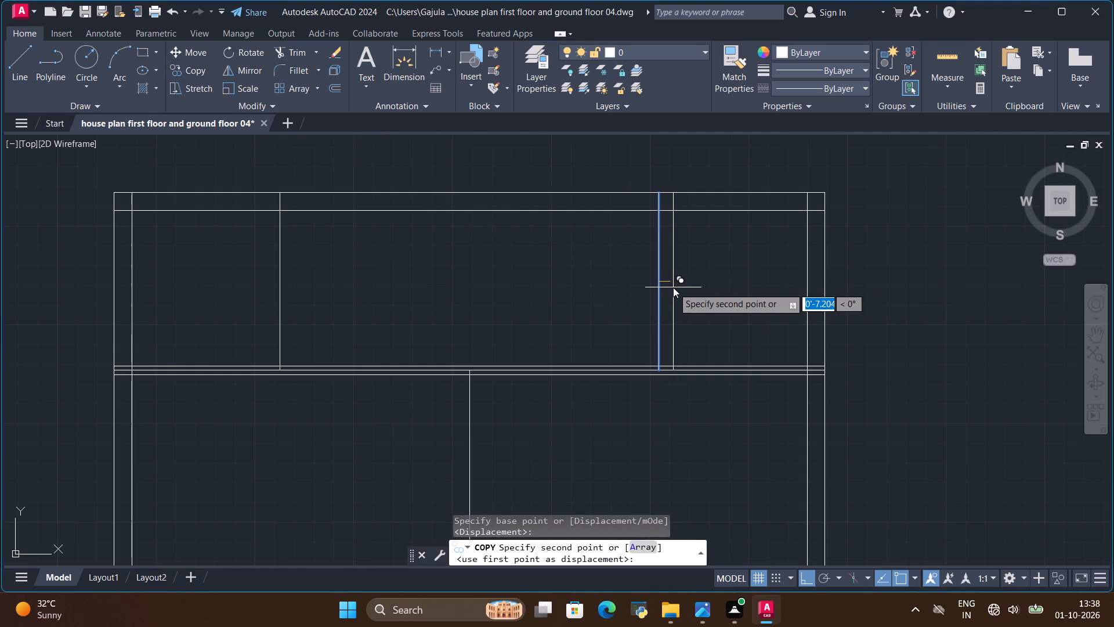
pyautogui.write('2.25')
pyautogui.hotkey('shift', '"')
pyautogui.press('Return')
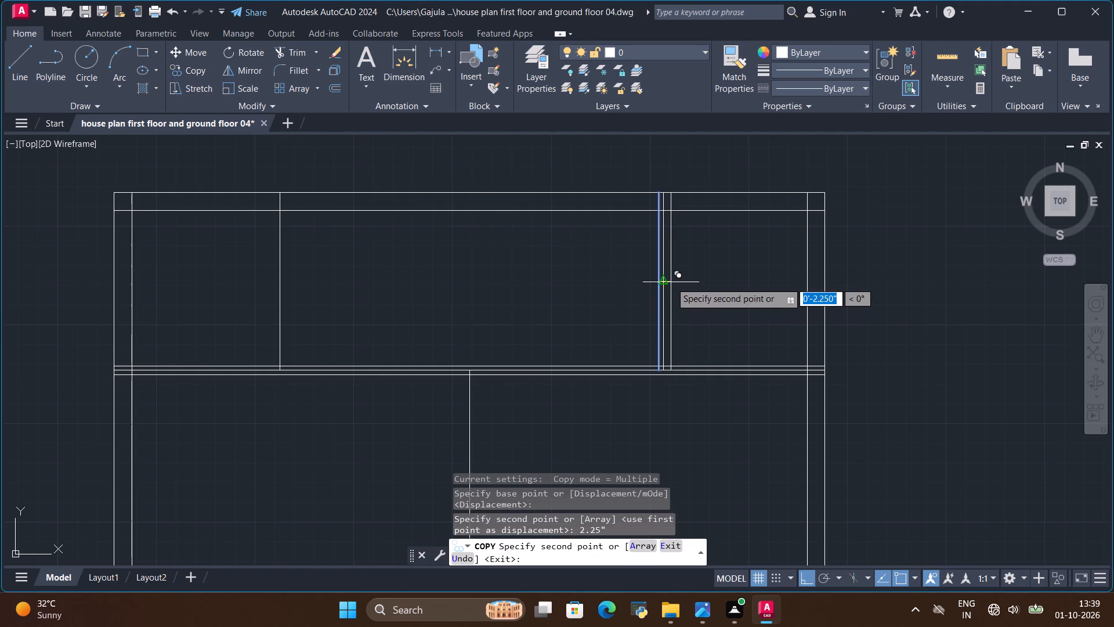
pyautogui.press('BackSpace')
pyautogui.press('BackSpace')
pyautogui.write('2.25')
pyautogui.hotkey('shift', '"')
pyautogui.press('Return')
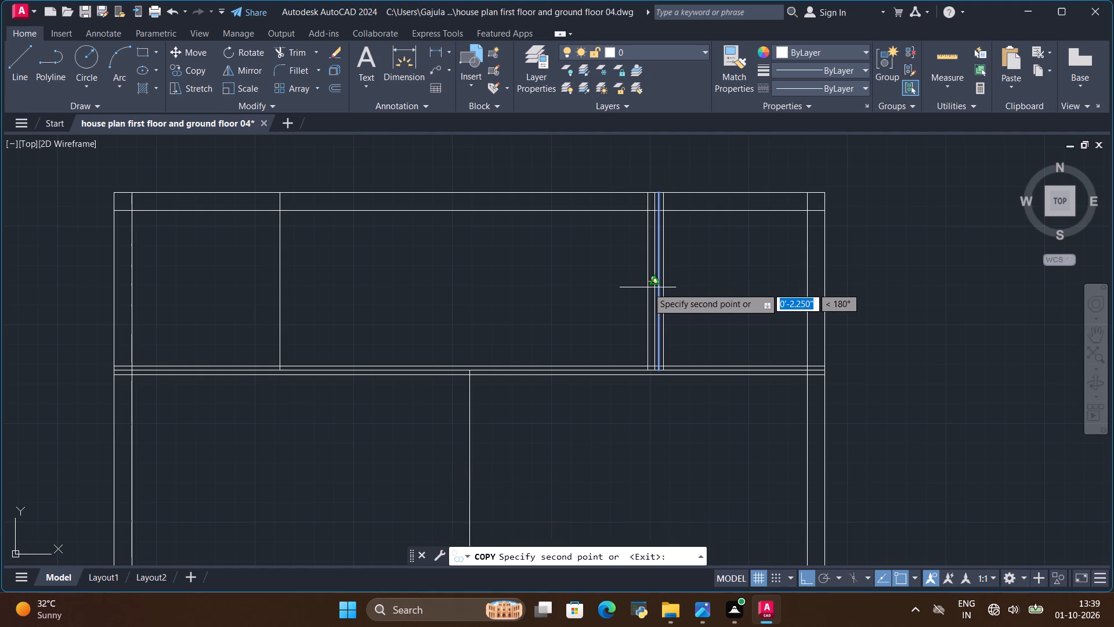
pyautogui.press('Escape')
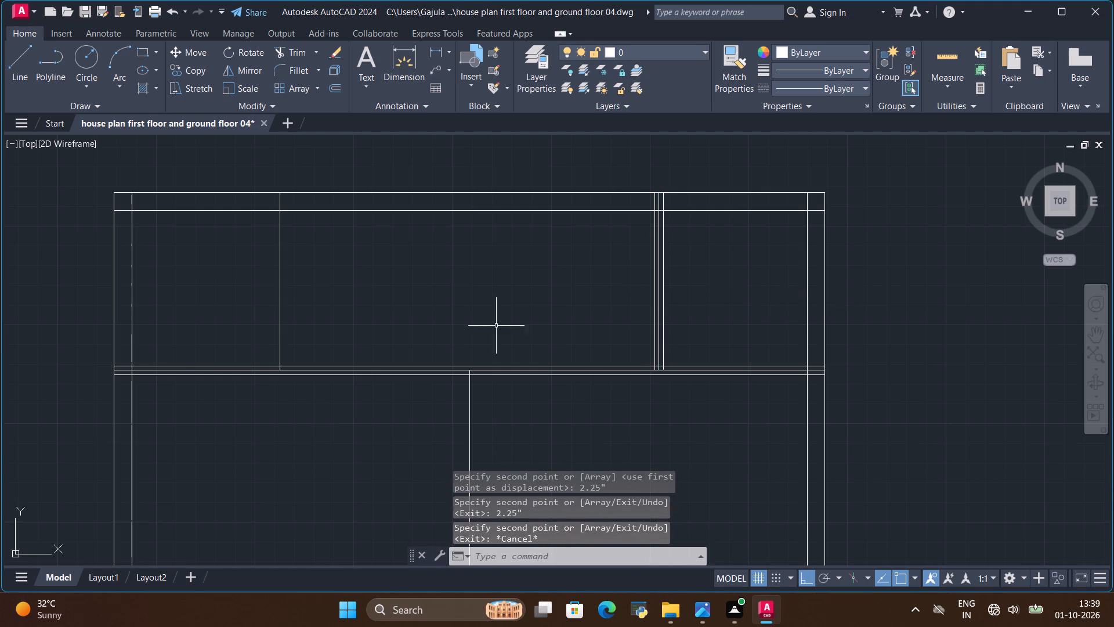
# Copy the left-hand vertical partition line in the rear strip 2.25" to the right and 2.25" to the left.
pyautogui.scroll(1, 240, 290)
pyautogui.scroll(-1, 241, 272)
pyautogui.scroll(1, 243, 224)
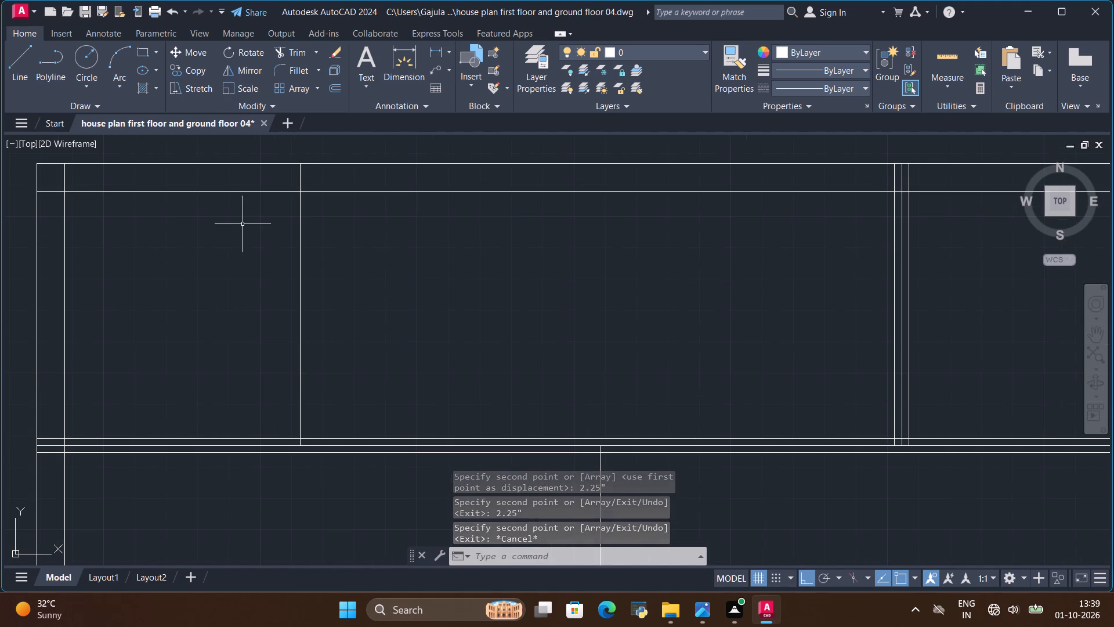
pyautogui.click(300, 266)
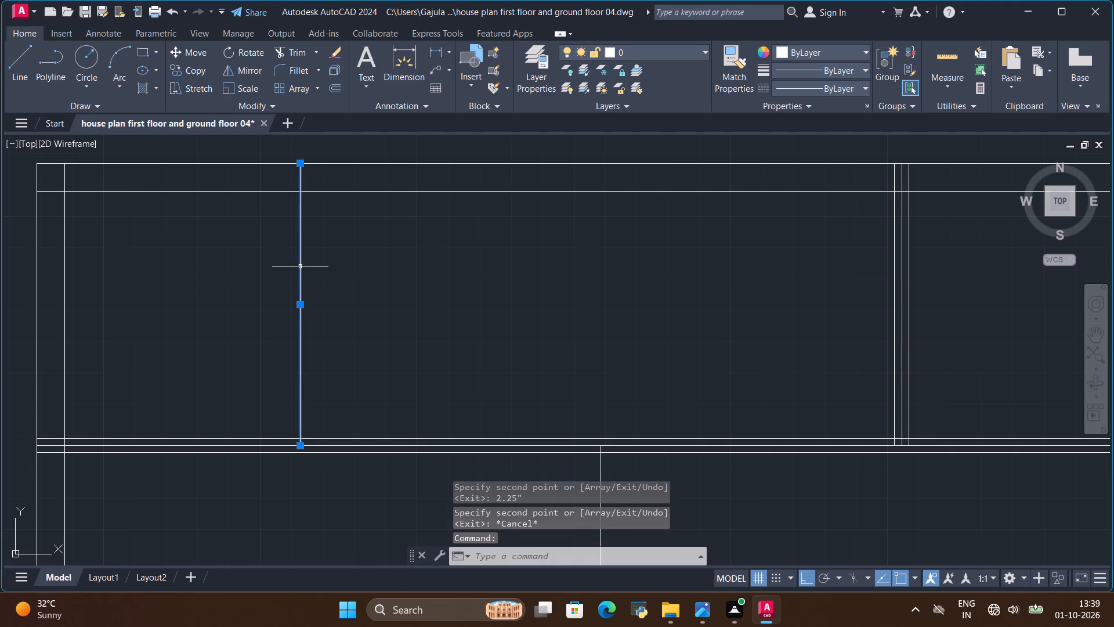
pyautogui.click(201, 67)
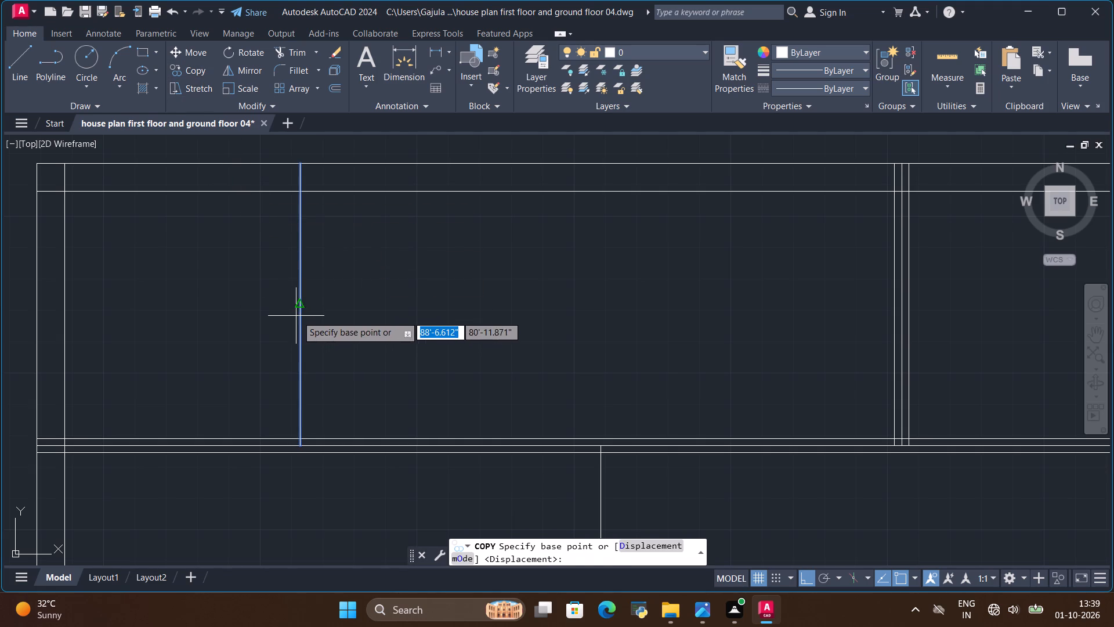
pyautogui.click(301, 307)
pyautogui.press('BackSpace')
pyautogui.press('BackSpace')
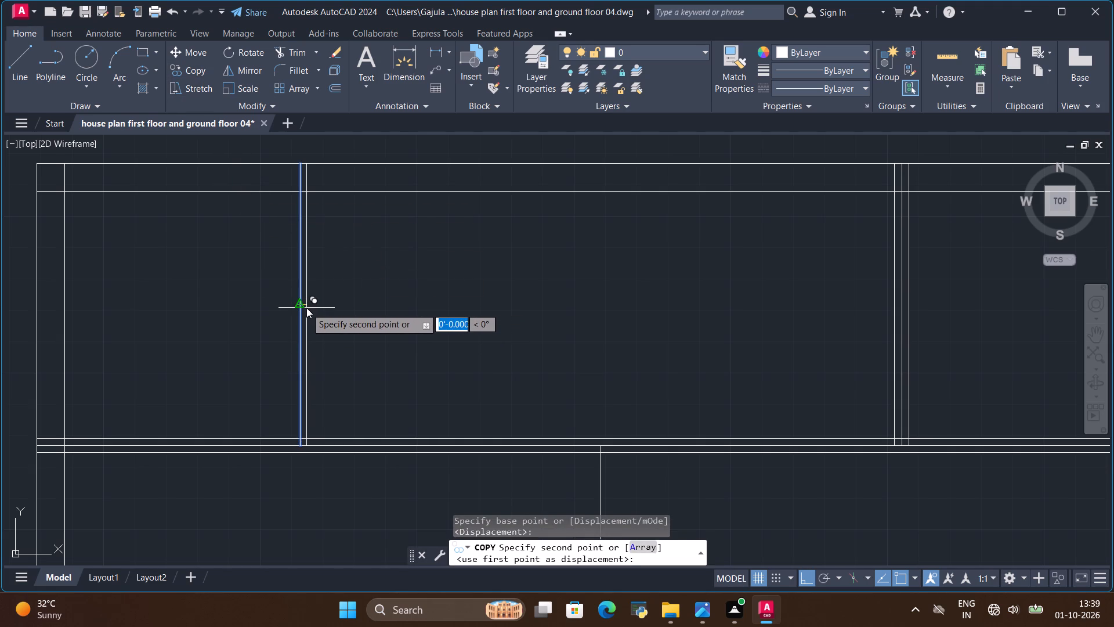
pyautogui.write('2.25')
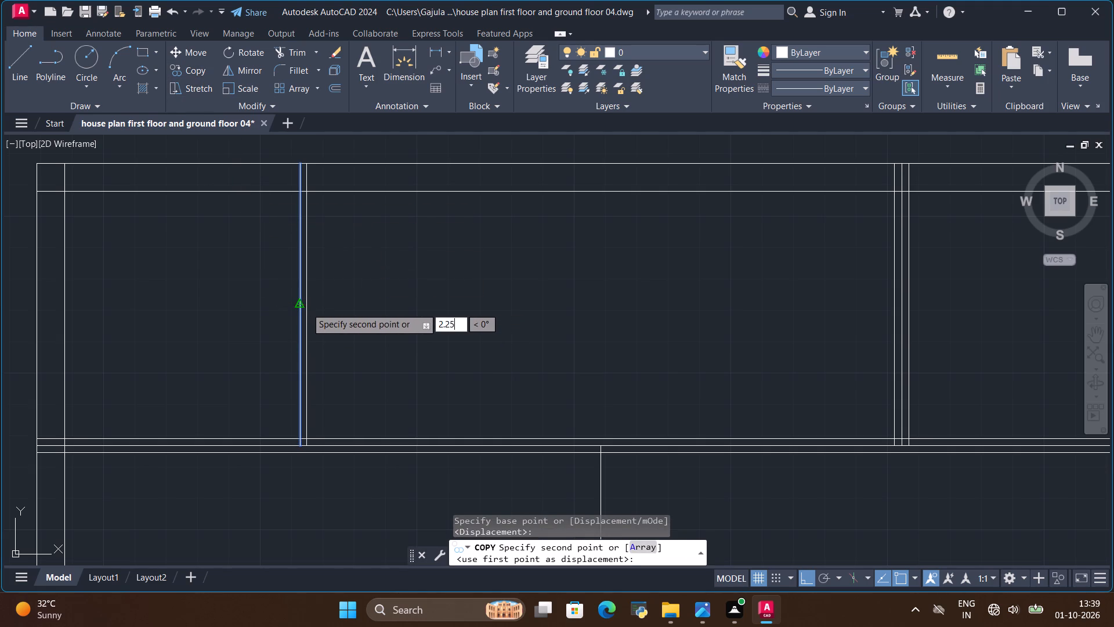
pyautogui.hotkey('shift', '"')
pyautogui.press('Return')
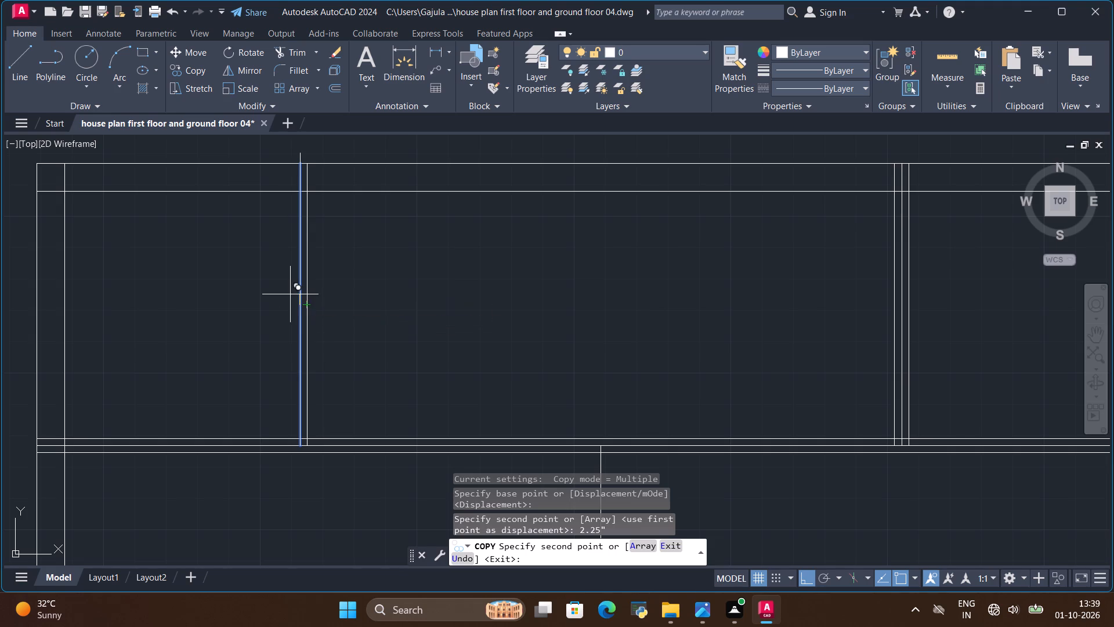
pyautogui.press('BackSpace')
pyautogui.press('BackSpace')
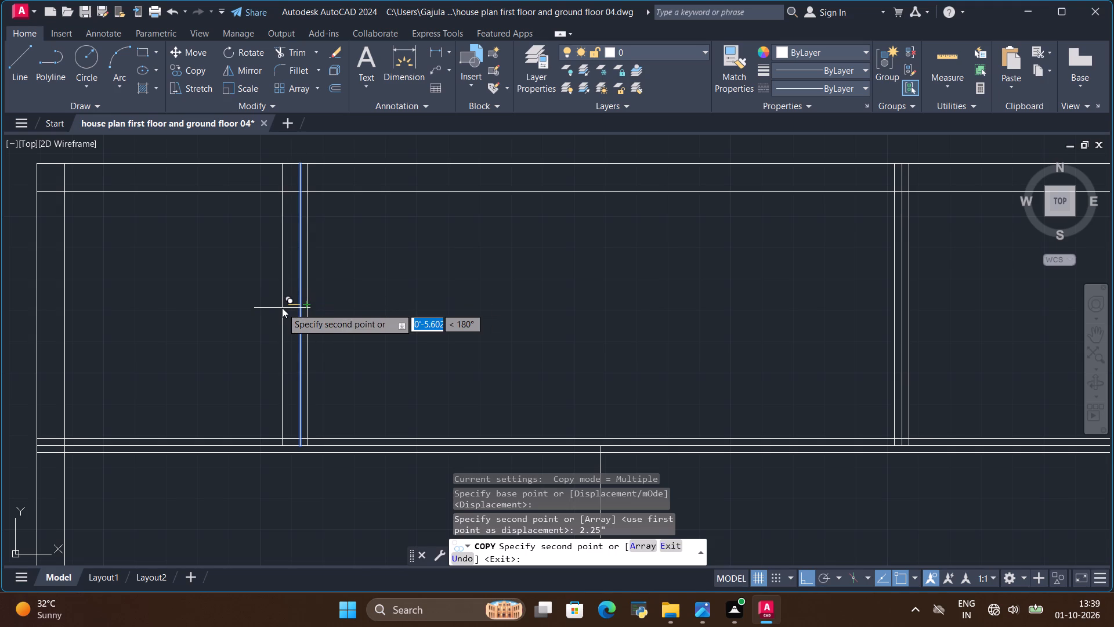
pyautogui.write('2.25')
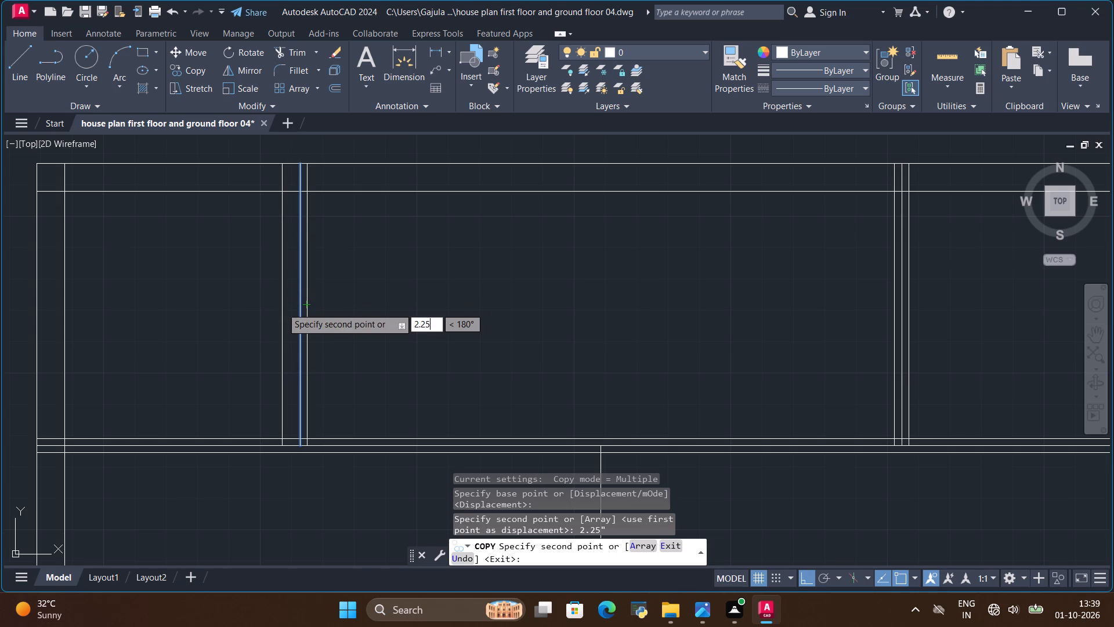
pyautogui.hotkey('shift', '"')
pyautogui.press('Return')
pyautogui.press('Escape')
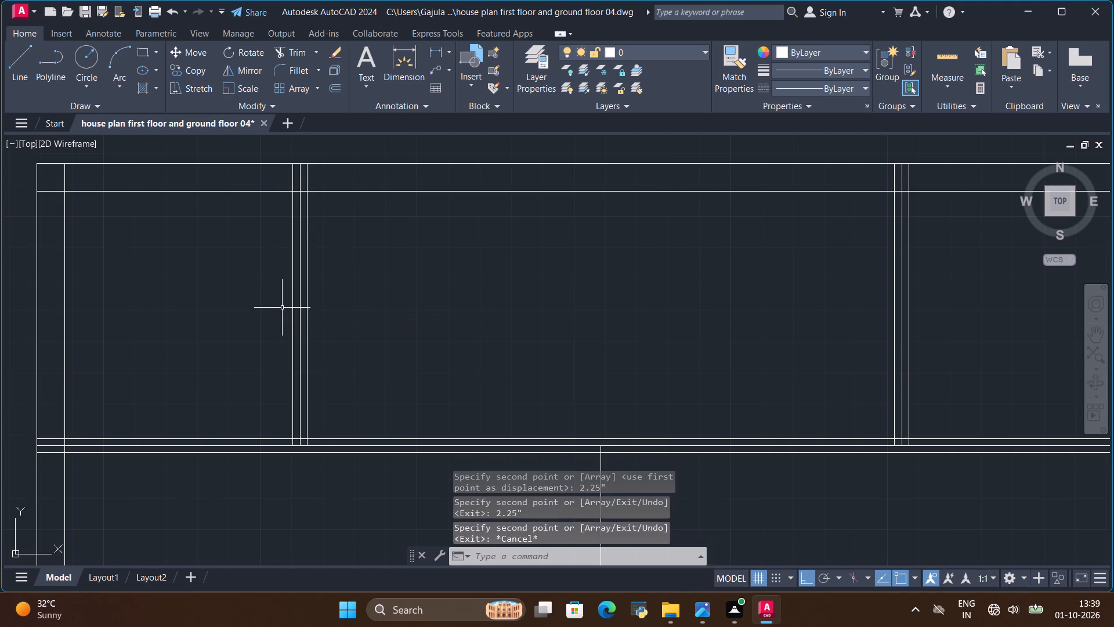
# Copy the three full-width wall lines below the rear strip onto the next full-width partition line, 13'-0" below, using their centreline's right end as base.
pyautogui.scroll(-4, 325, 299)
pyautogui.scroll(1, 404, 398)
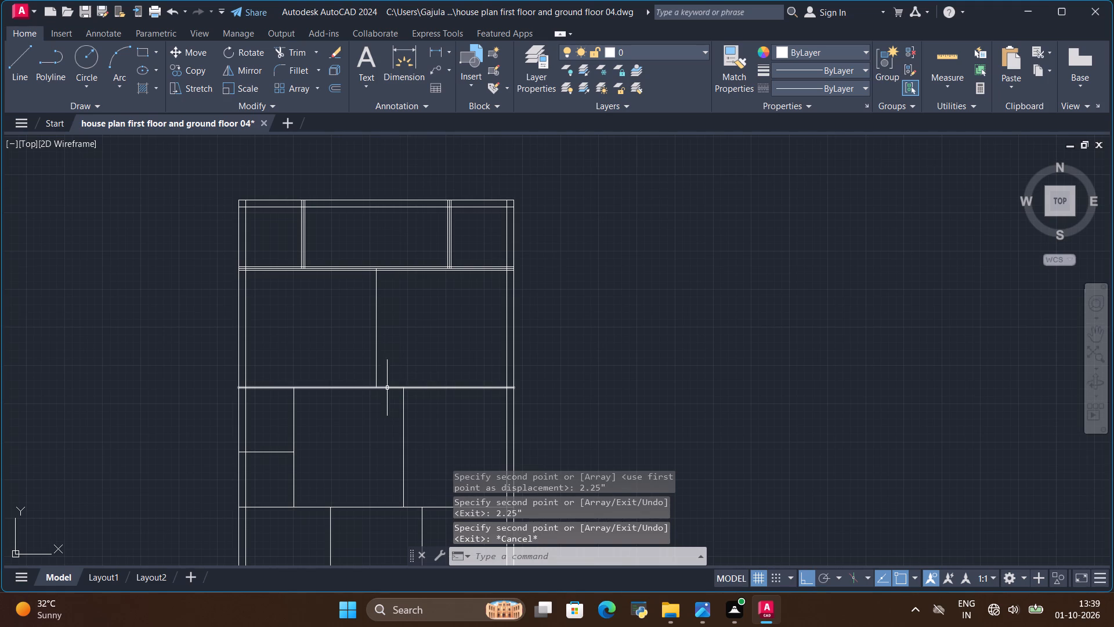
pyautogui.scroll(2, 502, 255)
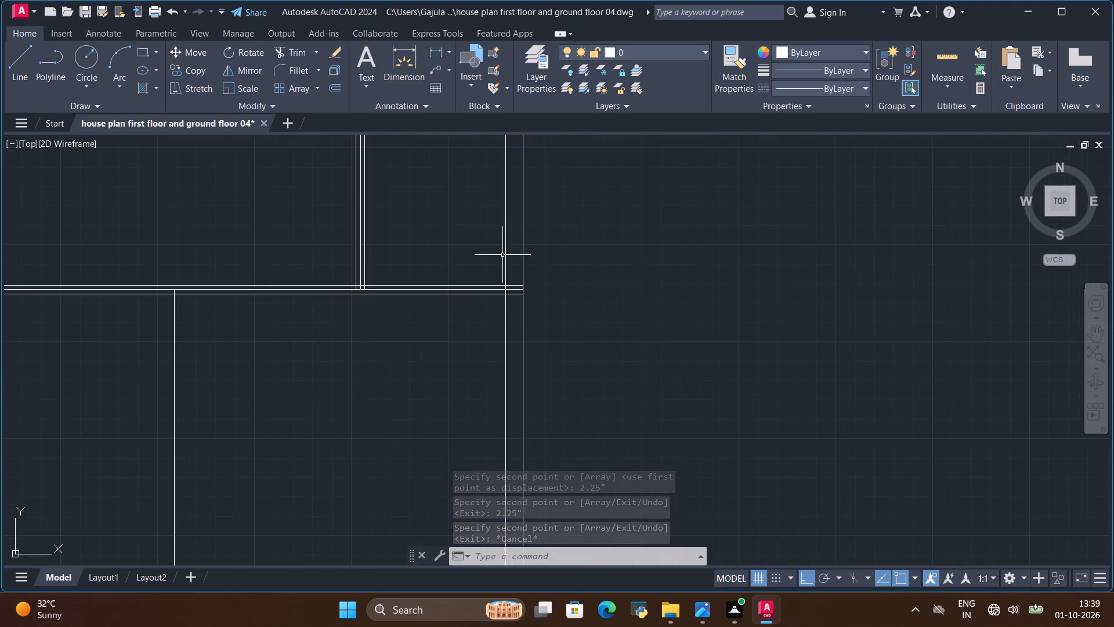
pyautogui.scroll(1, 502, 255)
pyautogui.scroll(1, 467, 312)
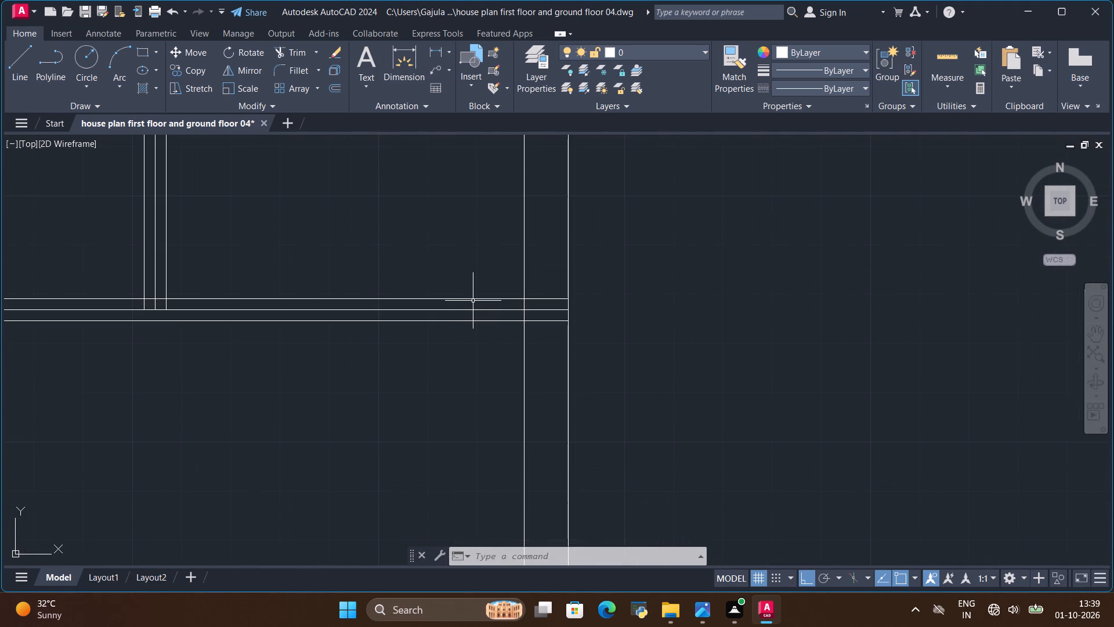
pyautogui.click(474, 298)
pyautogui.click(483, 311)
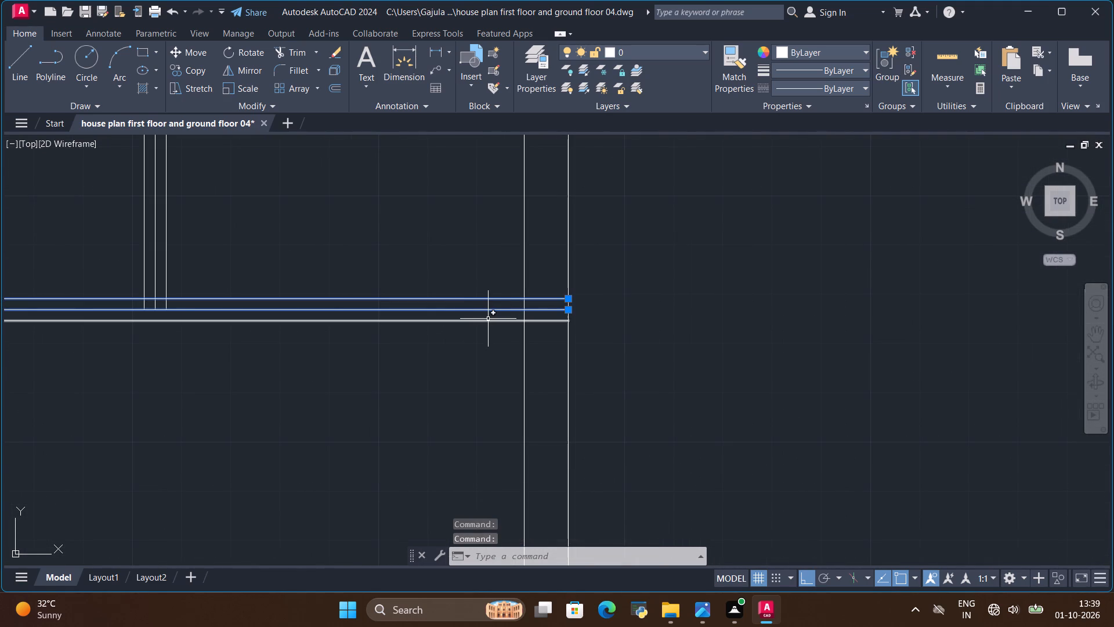
pyautogui.click(489, 319)
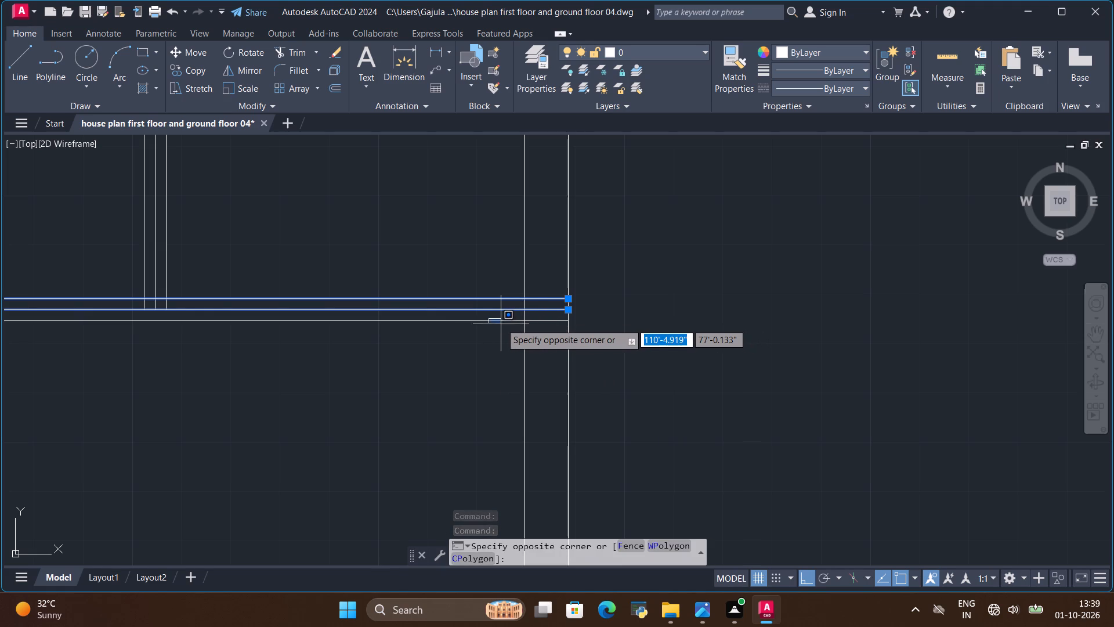
pyautogui.click(494, 321)
pyautogui.click(472, 325)
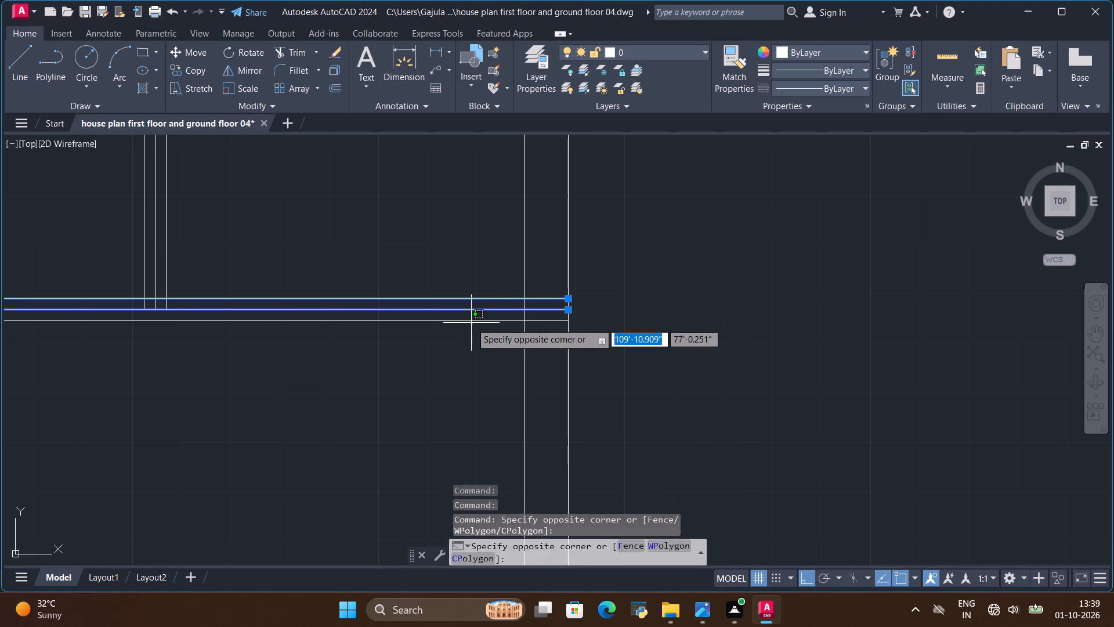
pyautogui.click(471, 323)
pyautogui.click(473, 321)
pyautogui.scroll(2, 566, 306)
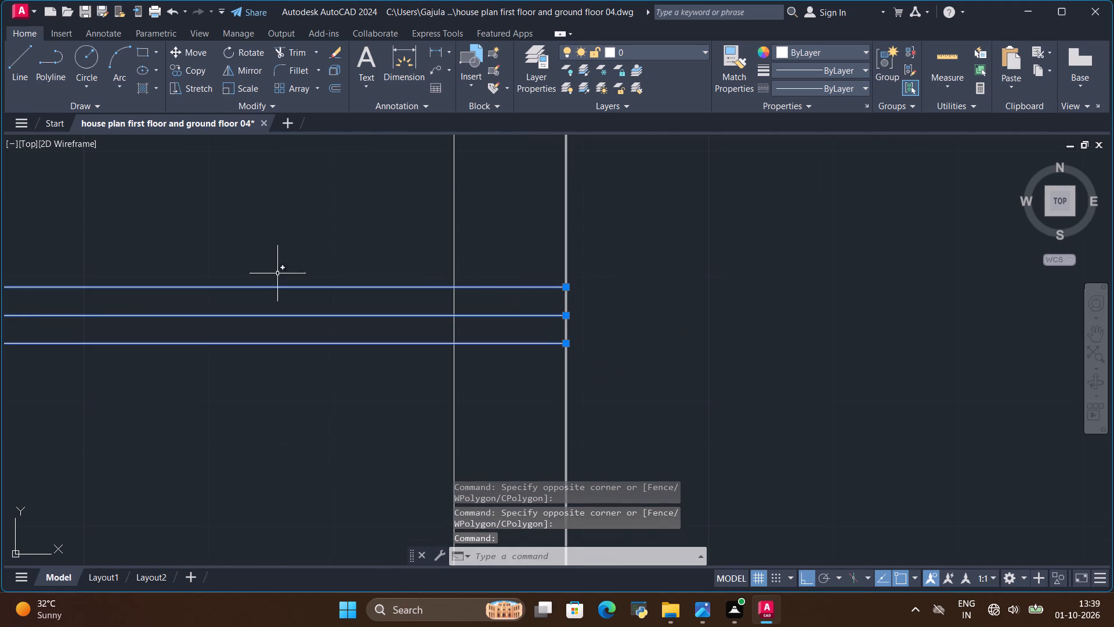
pyautogui.click(183, 73)
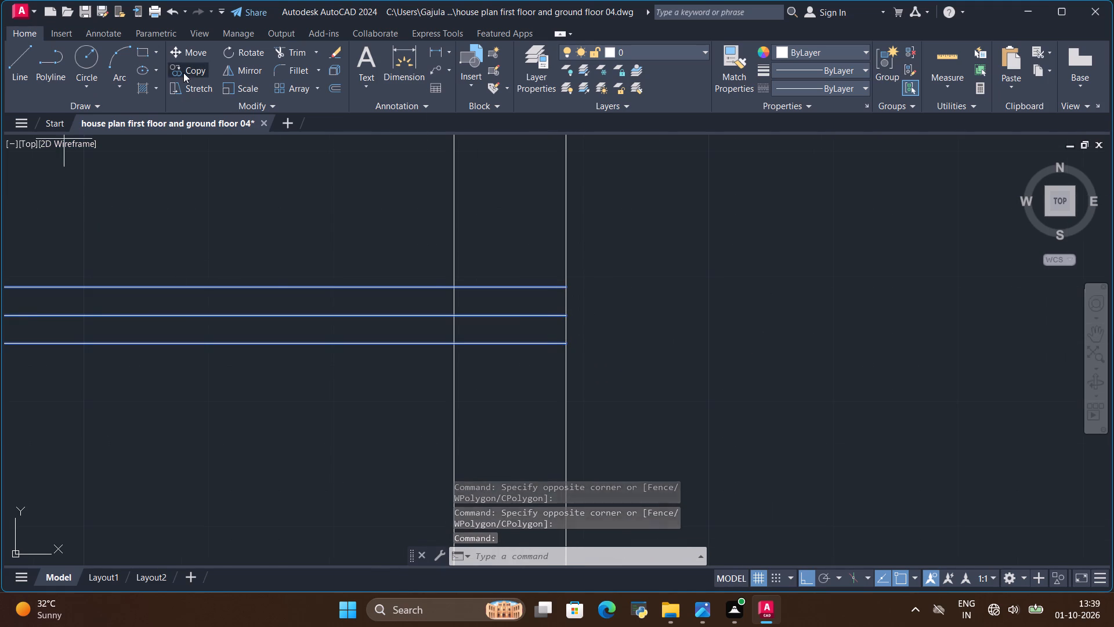
pyautogui.click(569, 317)
pyautogui.scroll(-2, 532, 344)
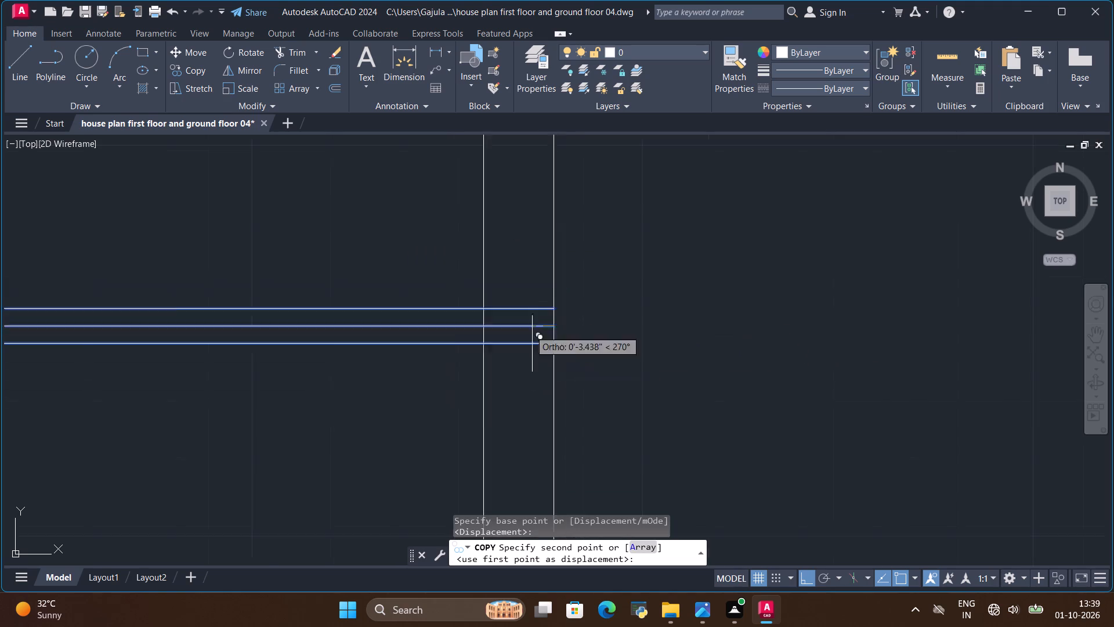
pyautogui.scroll(-4, 527, 303)
pyautogui.scroll(5, 522, 374)
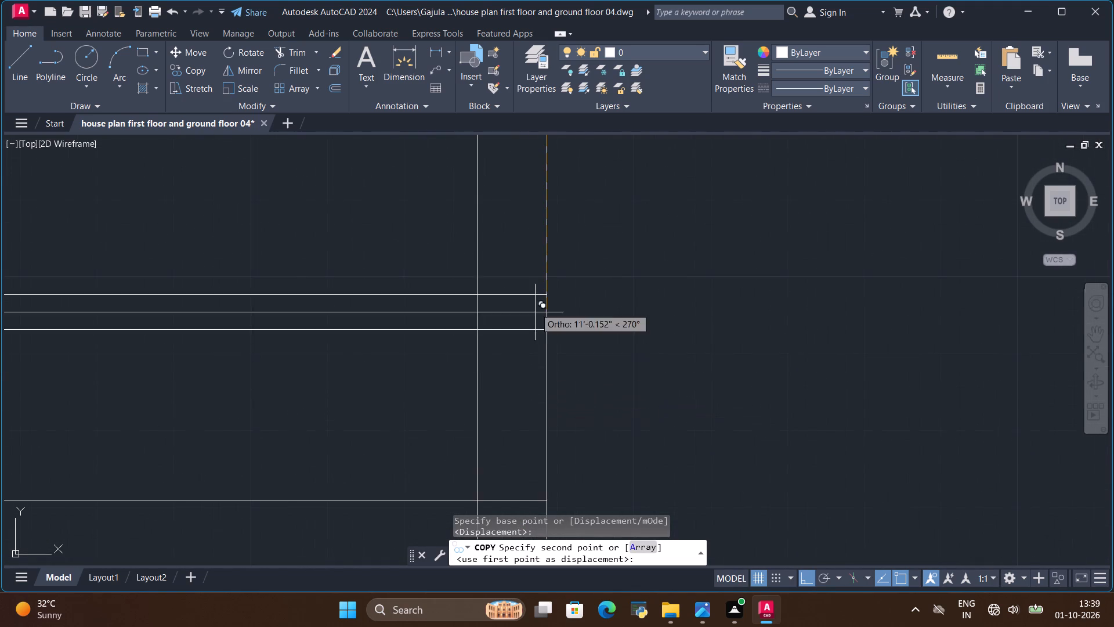
pyautogui.scroll(-3, 535, 288)
pyautogui.scroll(3, 539, 383)
pyautogui.scroll(-2, 519, 340)
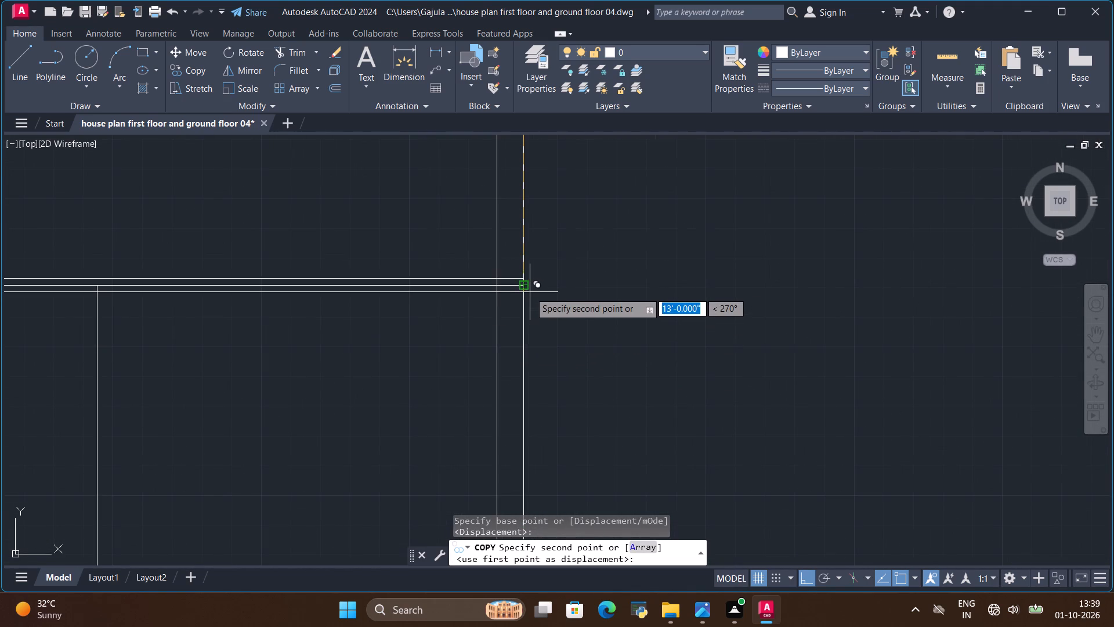
pyautogui.scroll(2, 528, 292)
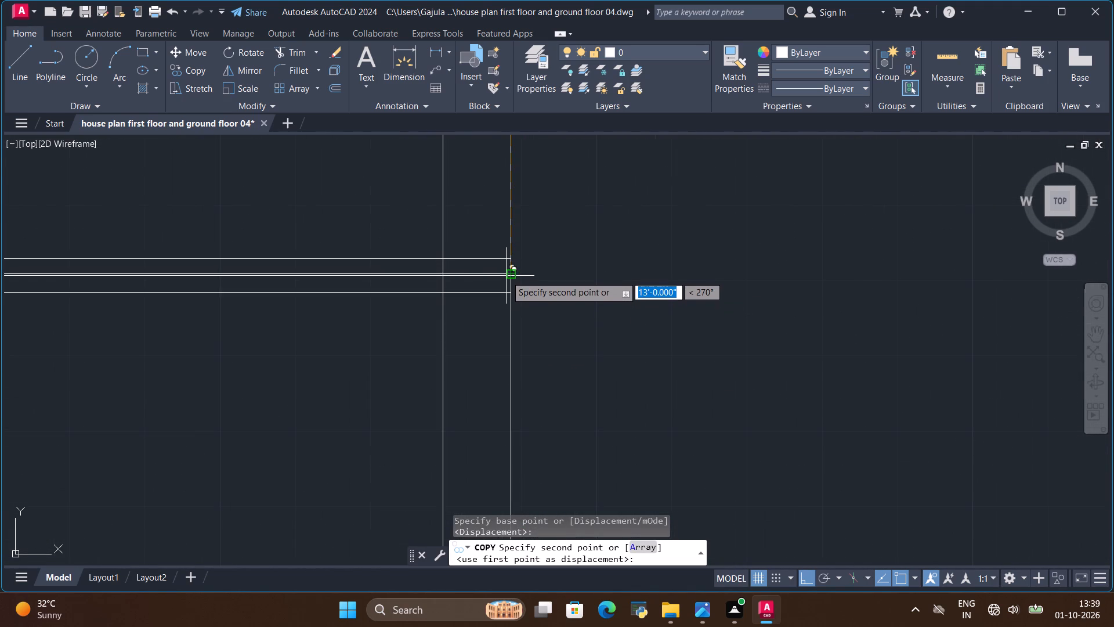
pyautogui.click(509, 274)
# Place a second copy of the three wall lines on the lowest full-width partition line, 26'-0" below the originals.
pyautogui.scroll(-6, 518, 338)
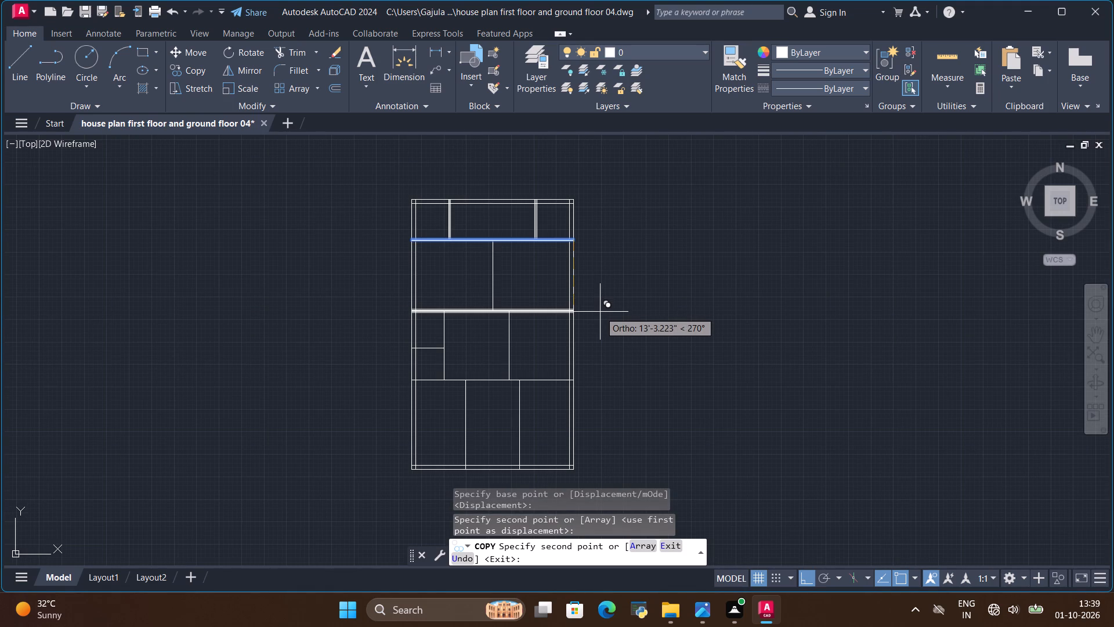
pyautogui.scroll(3, 556, 391)
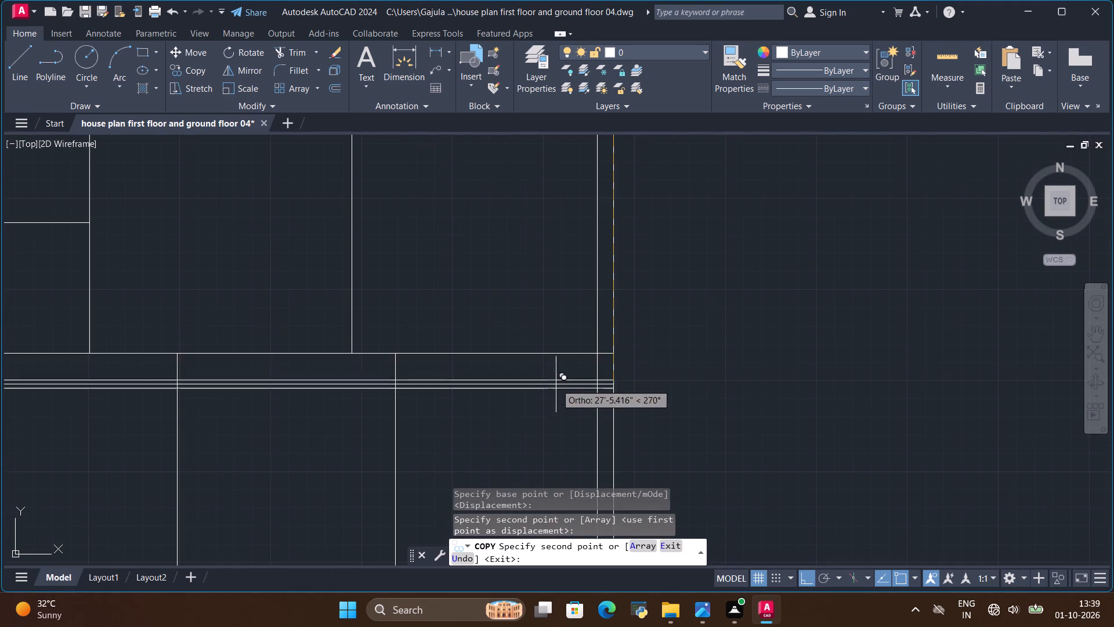
pyautogui.scroll(4, 589, 357)
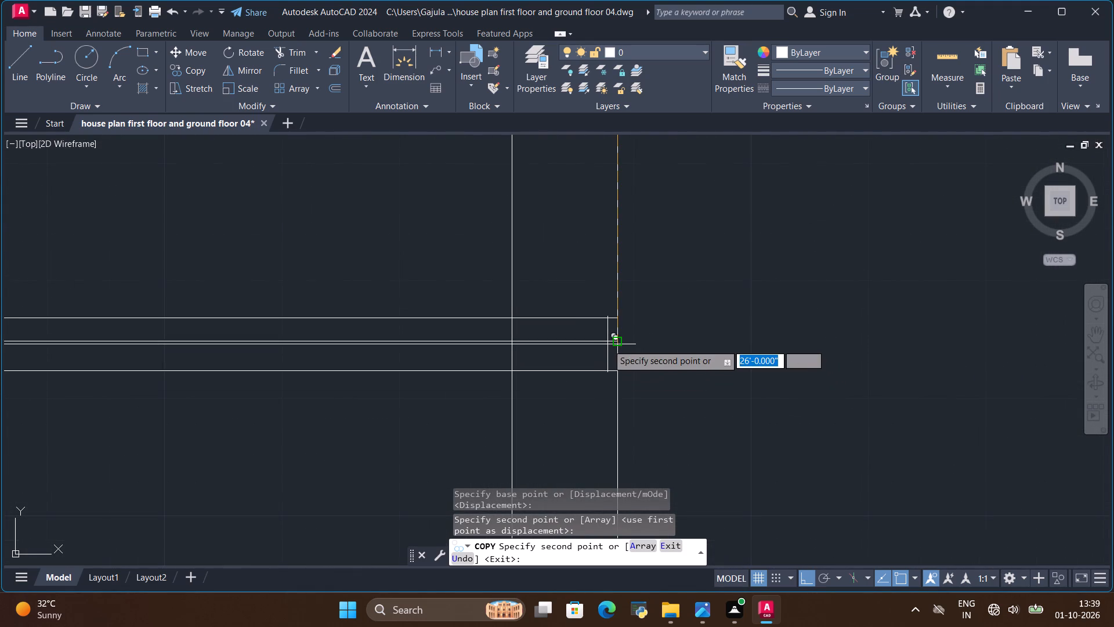
pyautogui.click(618, 340)
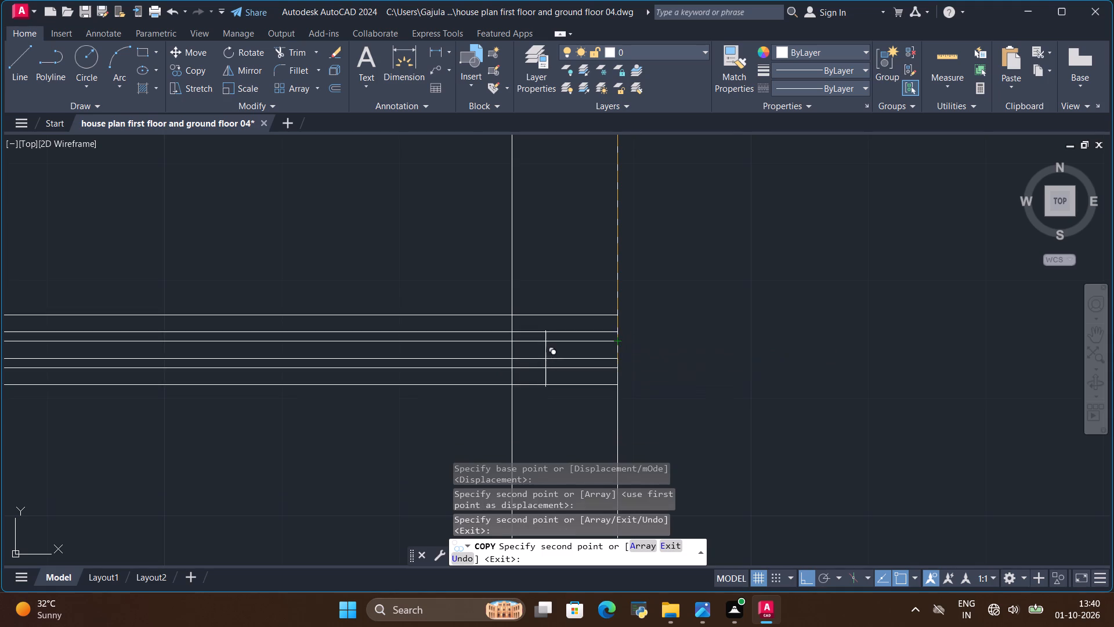
pyautogui.press('Escape')
# Copy the vertical partition line in the room row just below the rear strip 2.25" to the right and 2.25" to the left.
pyautogui.scroll(-8, 720, 330)
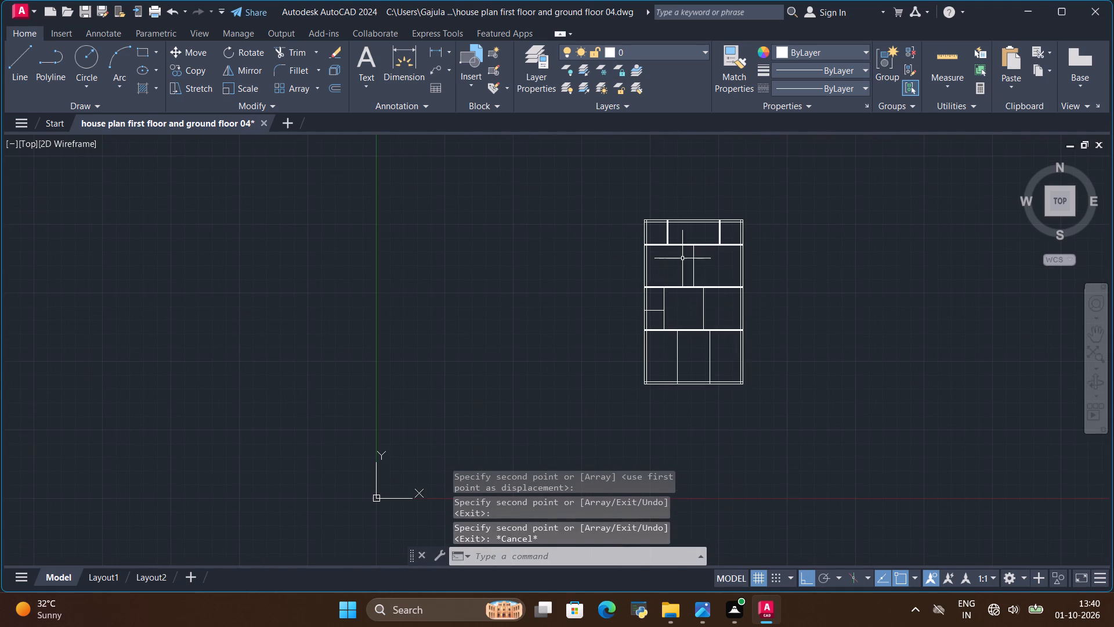
pyautogui.scroll(4, 689, 247)
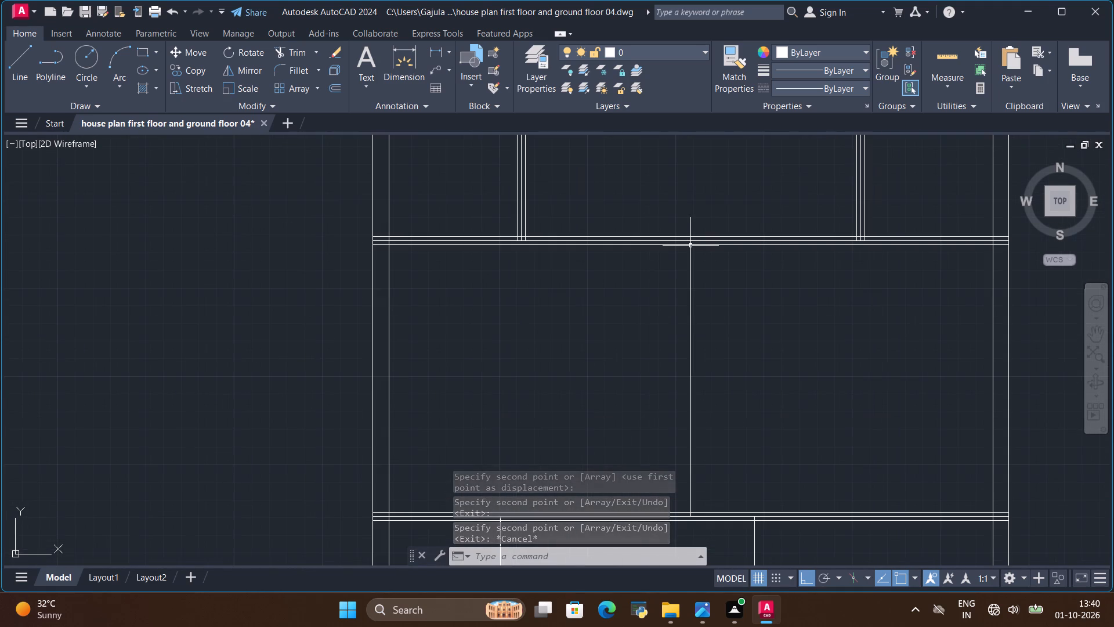
pyautogui.scroll(-2, 696, 260)
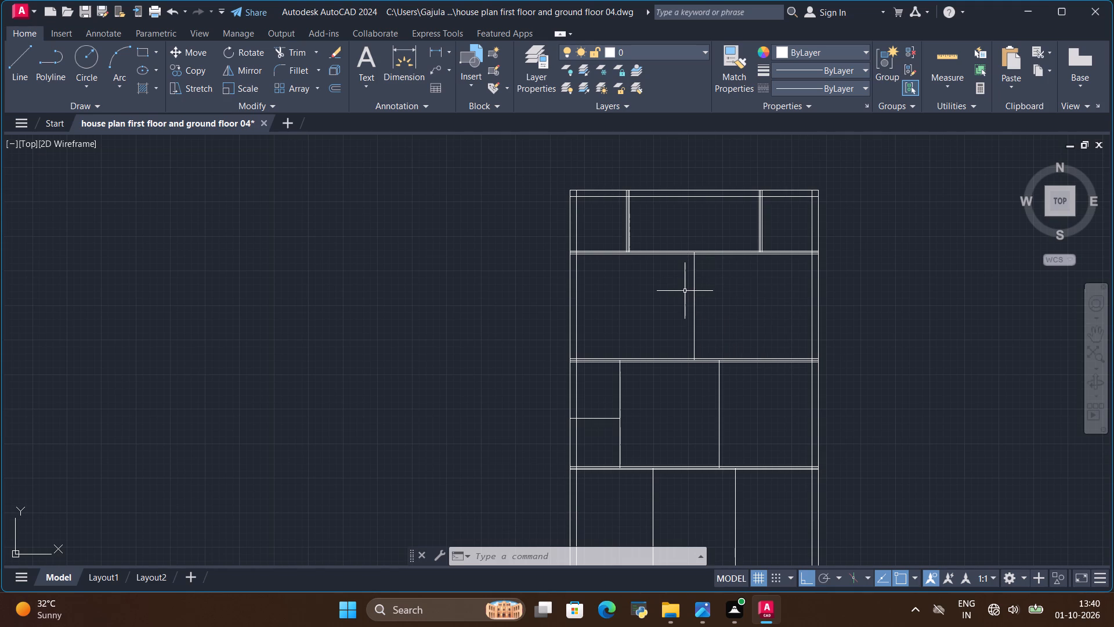
pyautogui.scroll(2, 689, 287)
pyautogui.scroll(1, 691, 213)
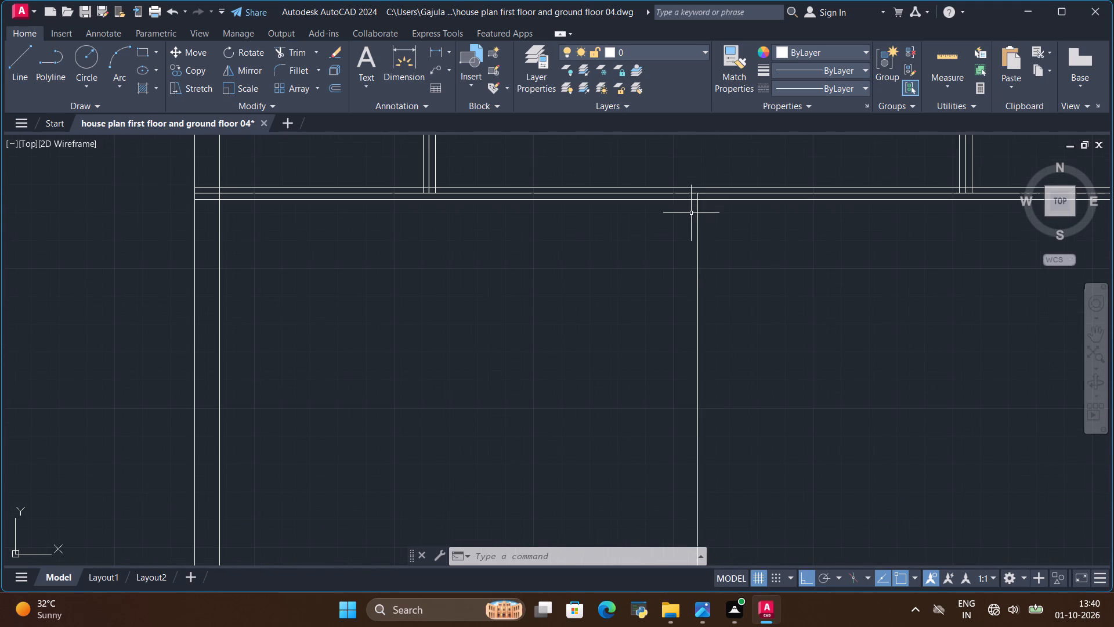
pyautogui.click(698, 228)
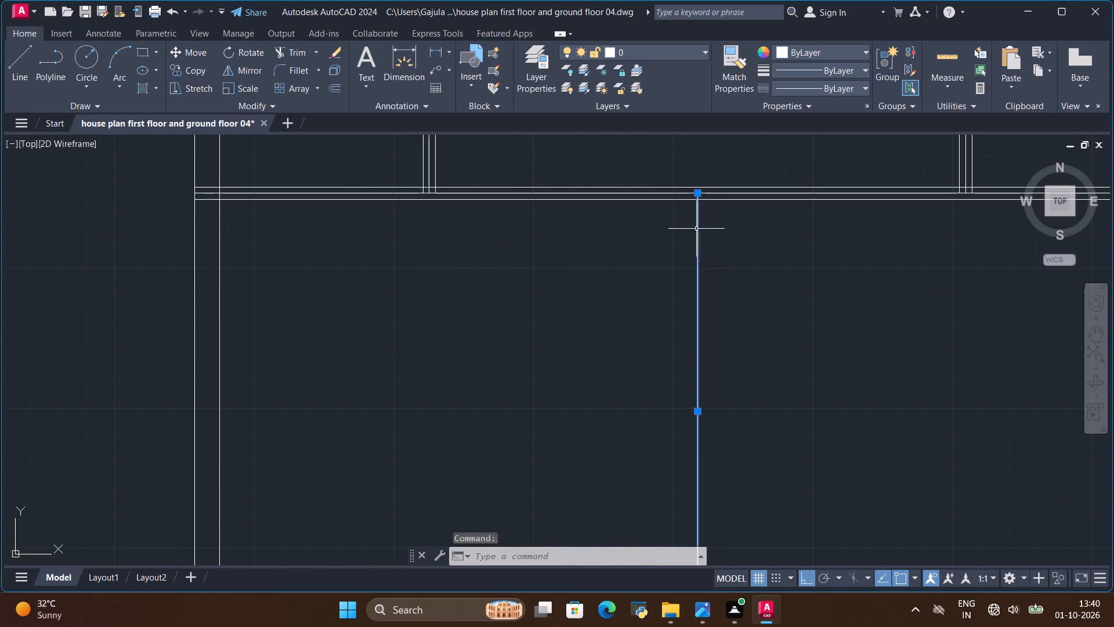
pyautogui.click(193, 70)
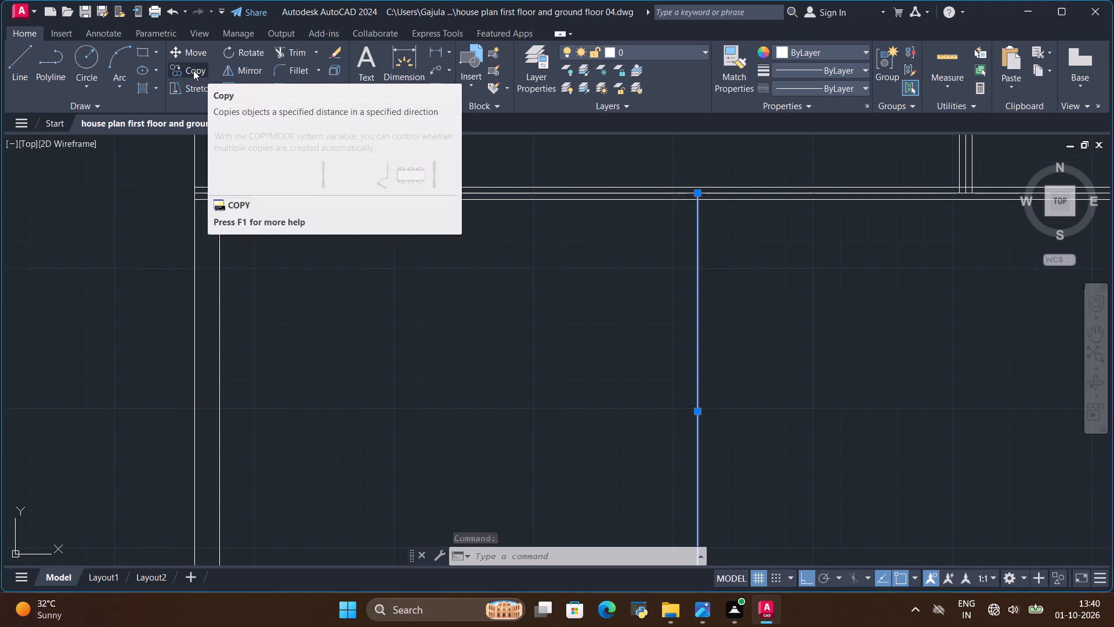
pyautogui.click(696, 408)
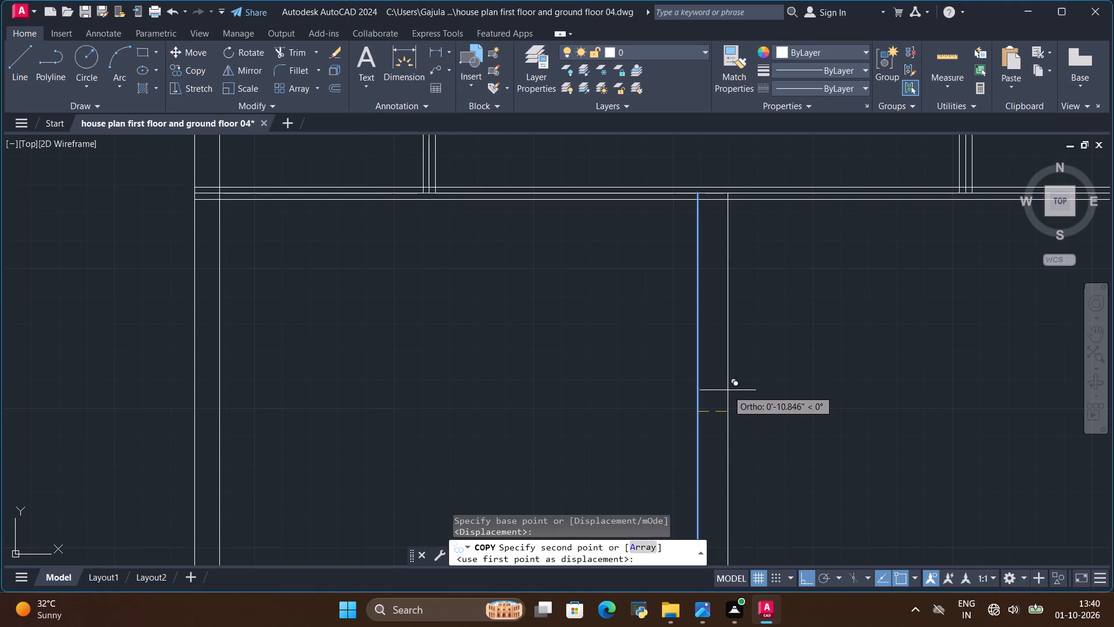
pyautogui.press('BackSpace')
pyautogui.press('BackSpace')
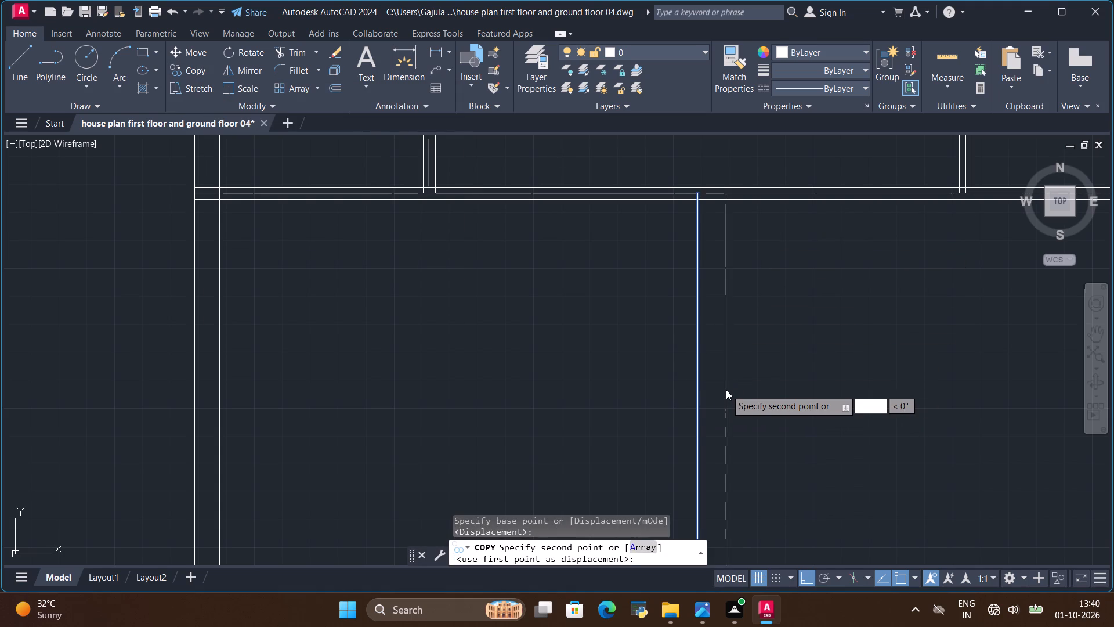
pyautogui.write('2.25')
pyautogui.hotkey('shift', '"')
pyautogui.press('Return')
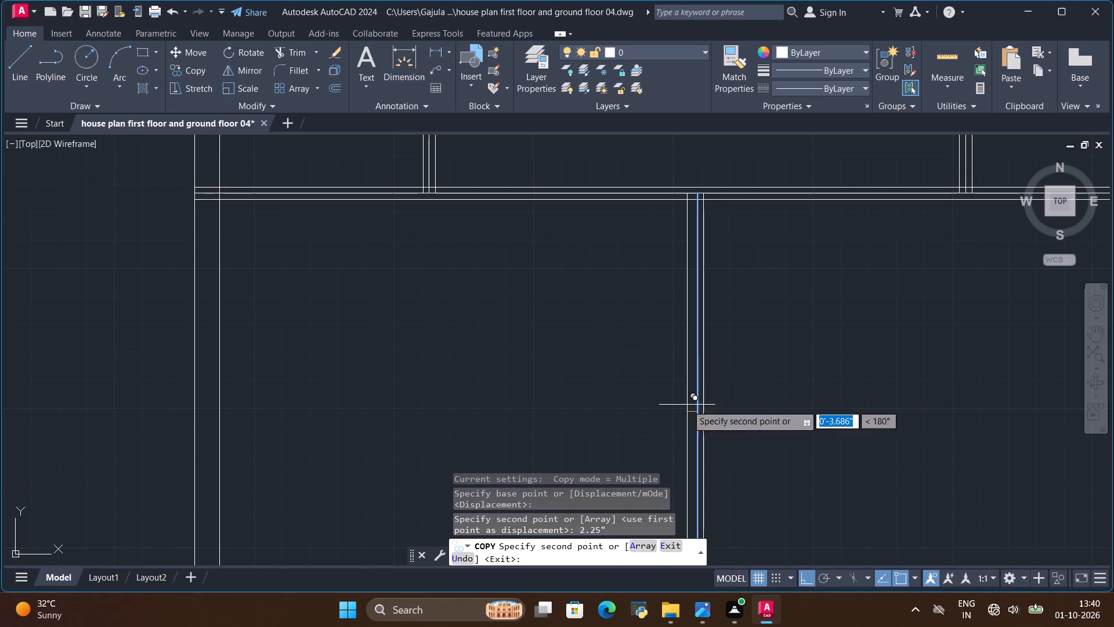
pyautogui.press('BackSpace')
pyautogui.press('BackSpace')
pyautogui.write('2.25')
pyautogui.hotkey('shift', '"')
pyautogui.press('Return')
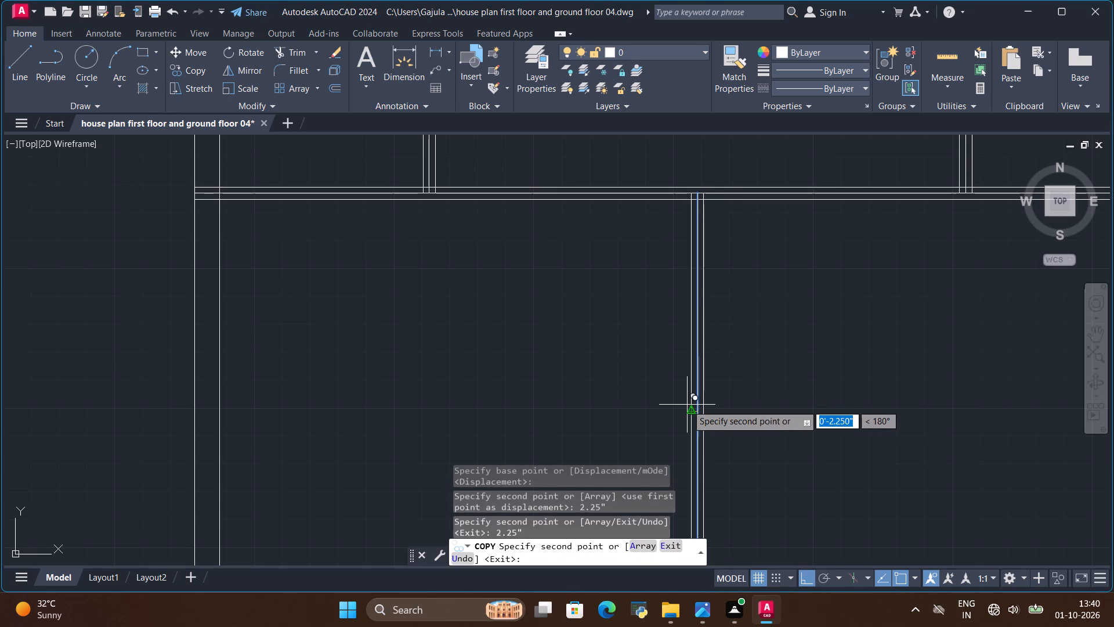
pyautogui.scroll(-5, 692, 405)
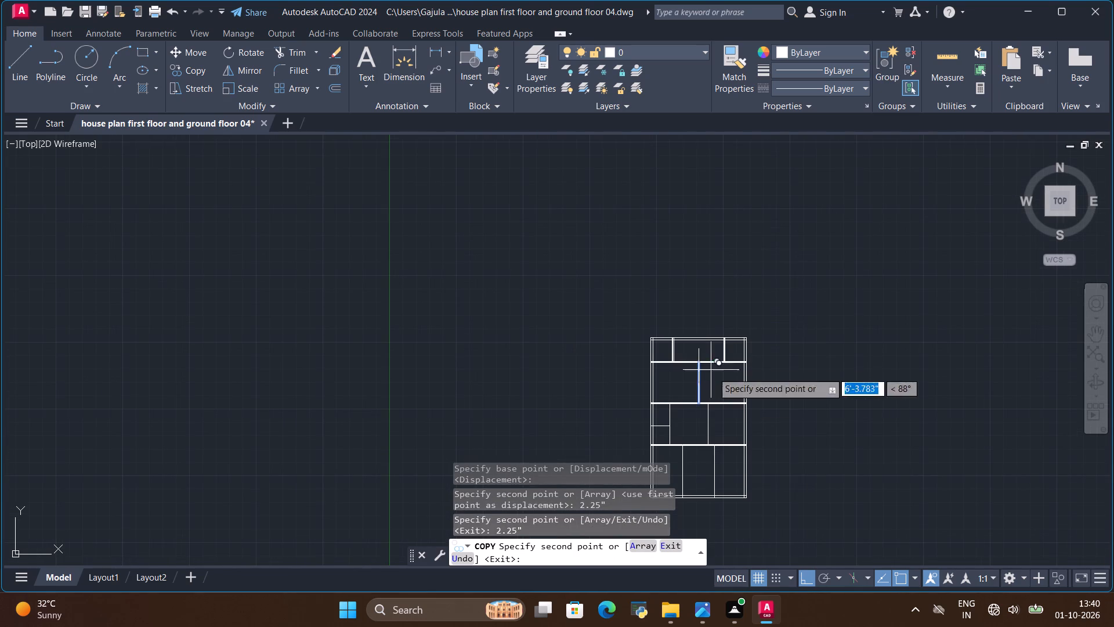
pyautogui.press('Escape')
# Copy the right-hand vertical partition line in the room row just above the front row 2.25" to the right and 2.25" to the left.
pyautogui.scroll(3, 710, 450)
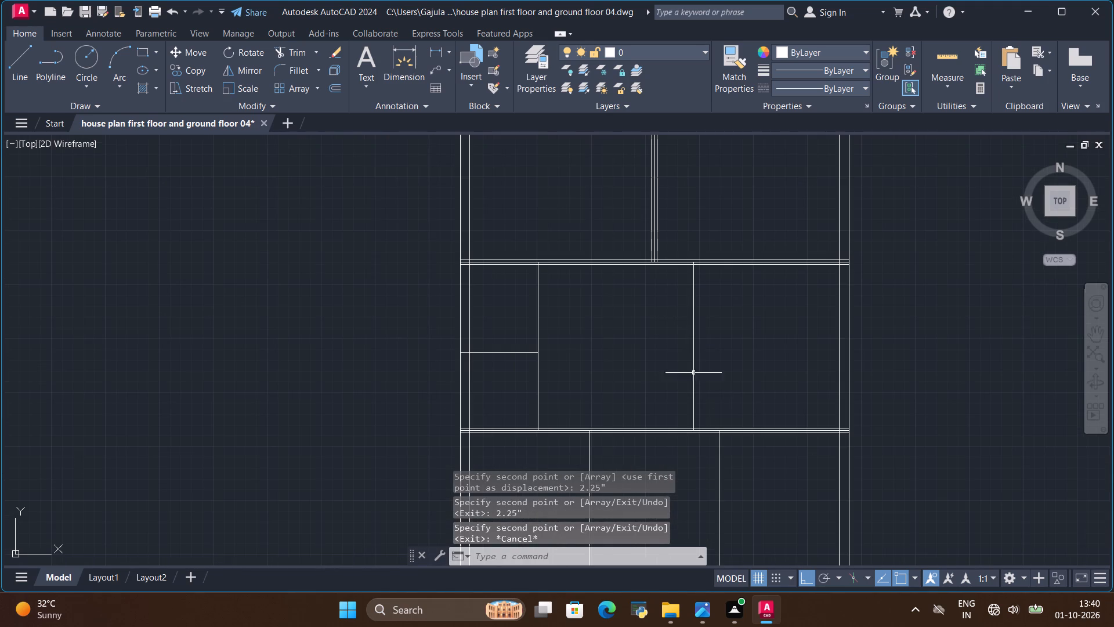
pyautogui.click(692, 304)
pyautogui.click(197, 69)
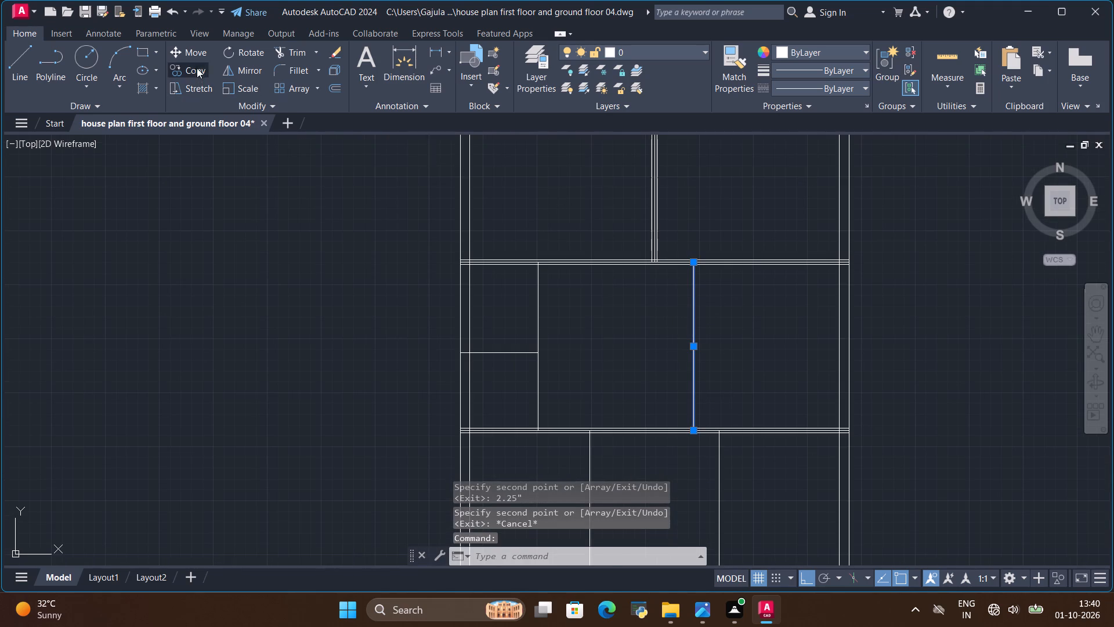
pyautogui.click(692, 347)
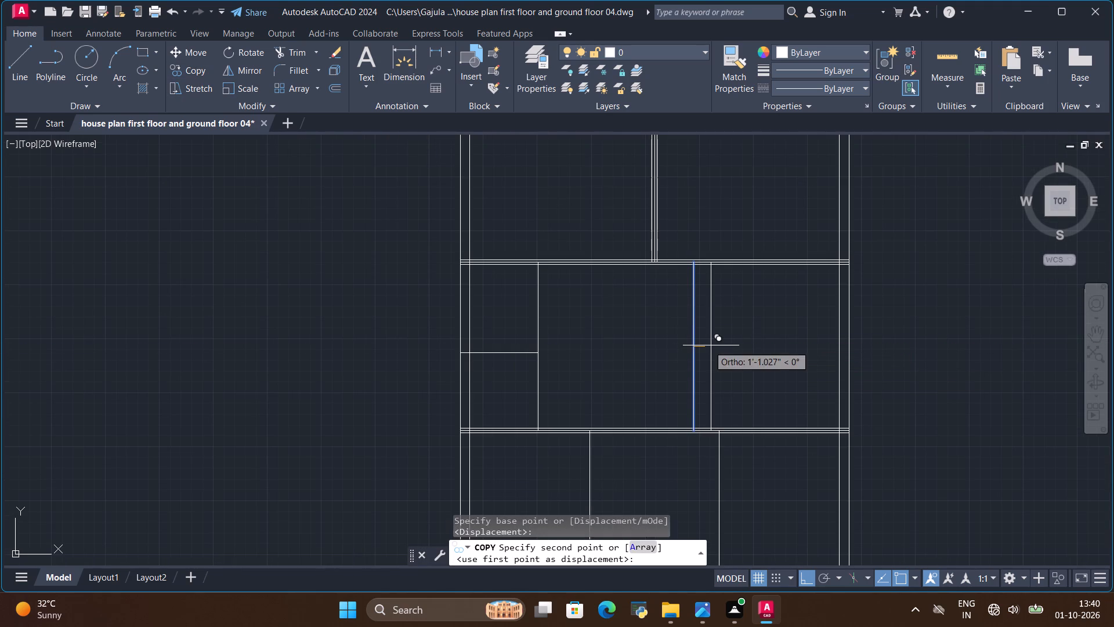
pyautogui.press('BackSpace')
pyautogui.press('BackSpace')
pyautogui.write('2.25')
pyautogui.hotkey('shift', '"')
pyautogui.press('Return')
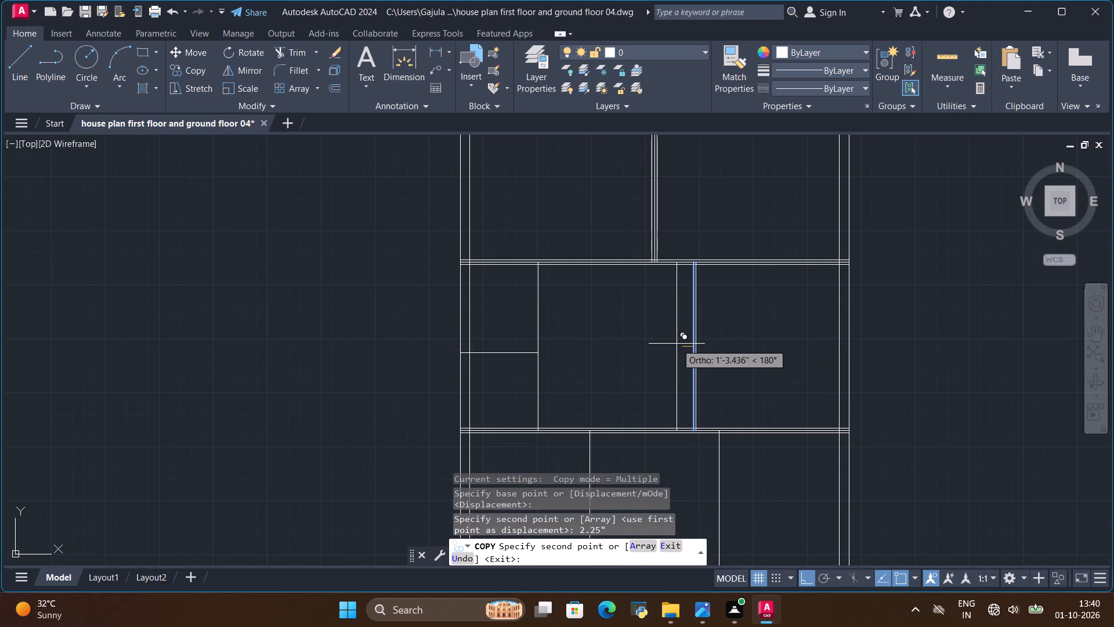
pyautogui.press('BackSpace')
pyautogui.press('BackSpace')
pyautogui.write('2.25')
pyautogui.write('"\\')
pyautogui.press('Return')
pyautogui.press('Return')
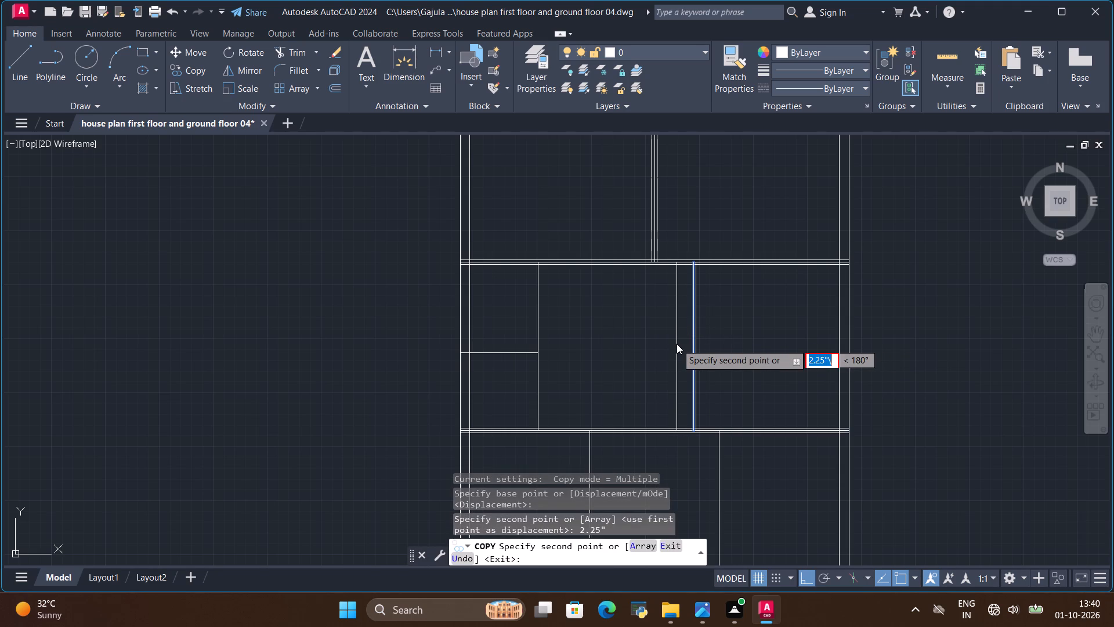
pyautogui.press('BackSpace')
pyautogui.press('BackSpace')
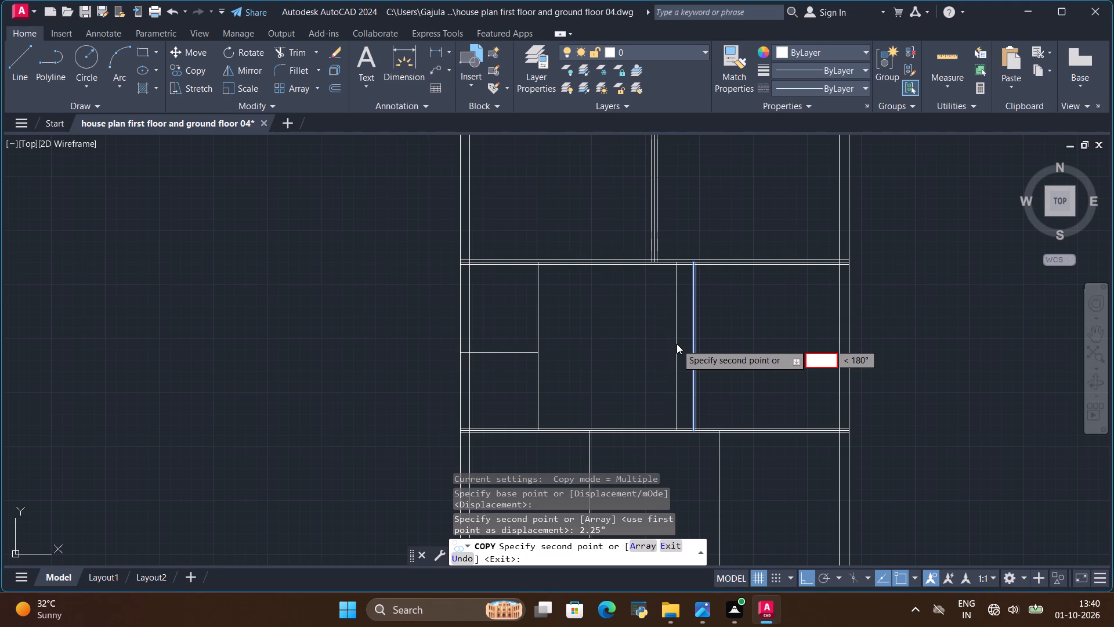
pyautogui.write('2.25')
pyautogui.hotkey('shift', '"')
pyautogui.press('Return')
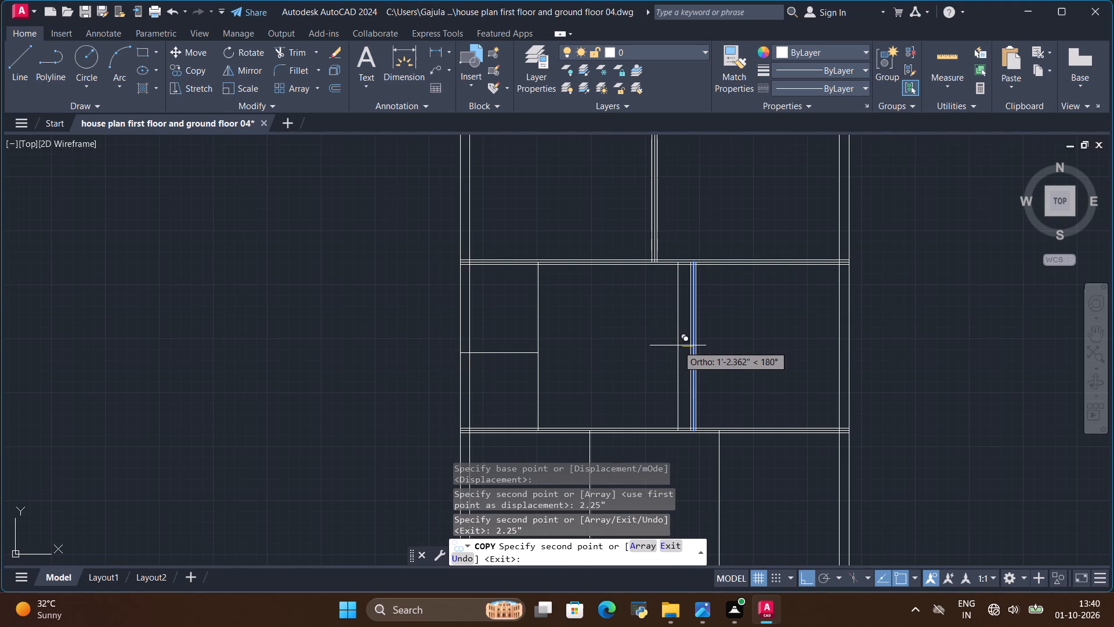
pyautogui.scroll(3, 678, 345)
pyautogui.press('Escape')
# Copy the left-hand vertical partition line in the same room row 2.25" to the right and 2.25" to the left.
pyautogui.scroll(-3, 732, 336)
pyautogui.scroll(2, 569, 331)
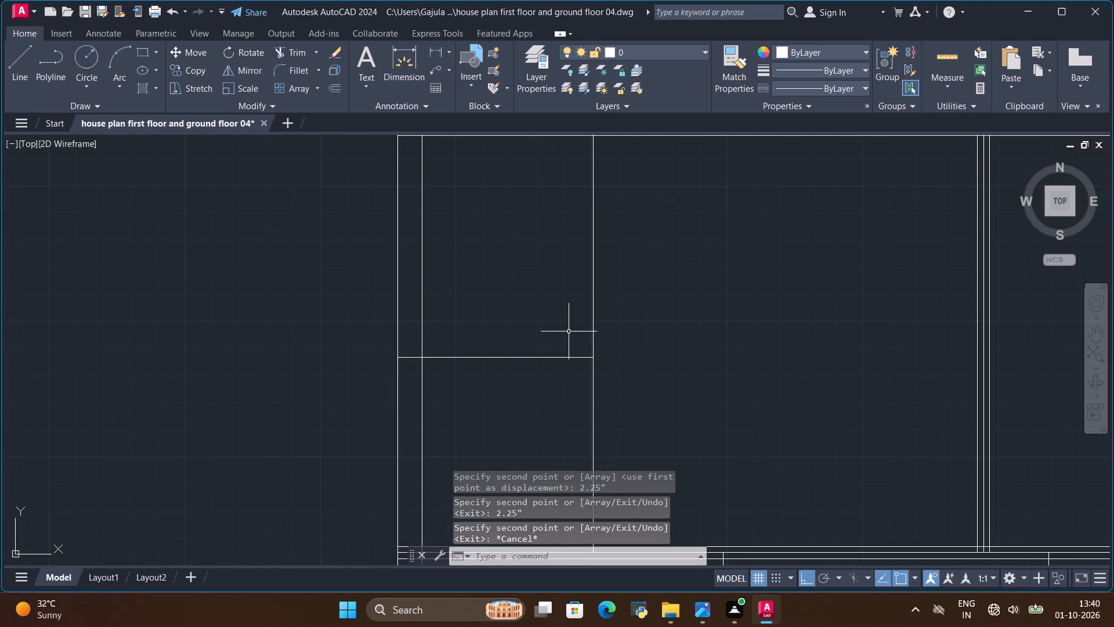
pyautogui.click(592, 304)
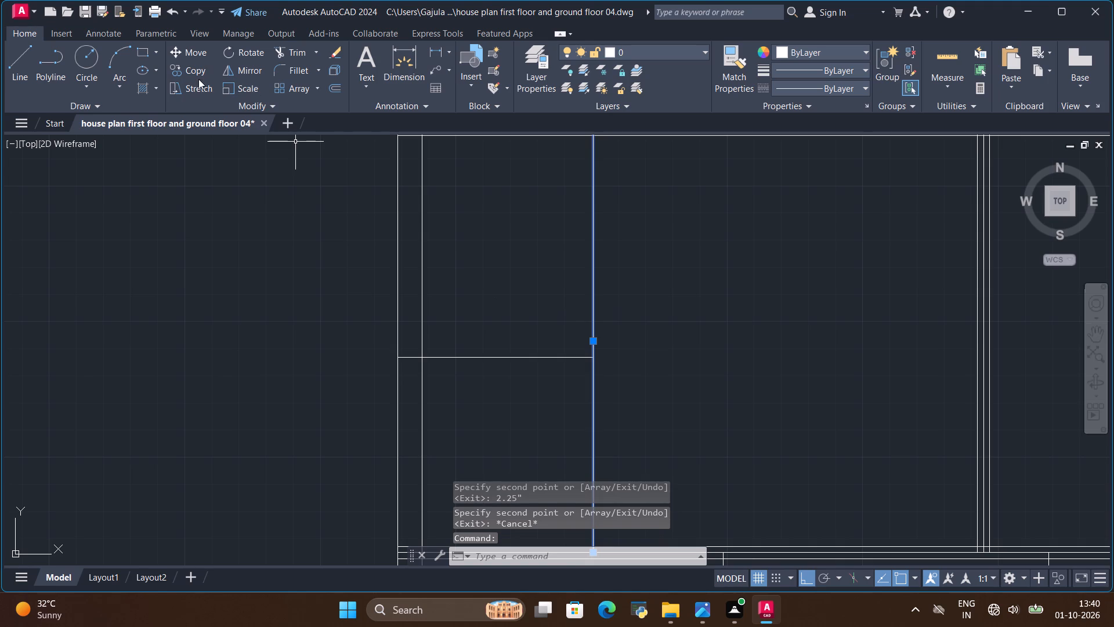
pyautogui.click(198, 71)
pyautogui.click(592, 358)
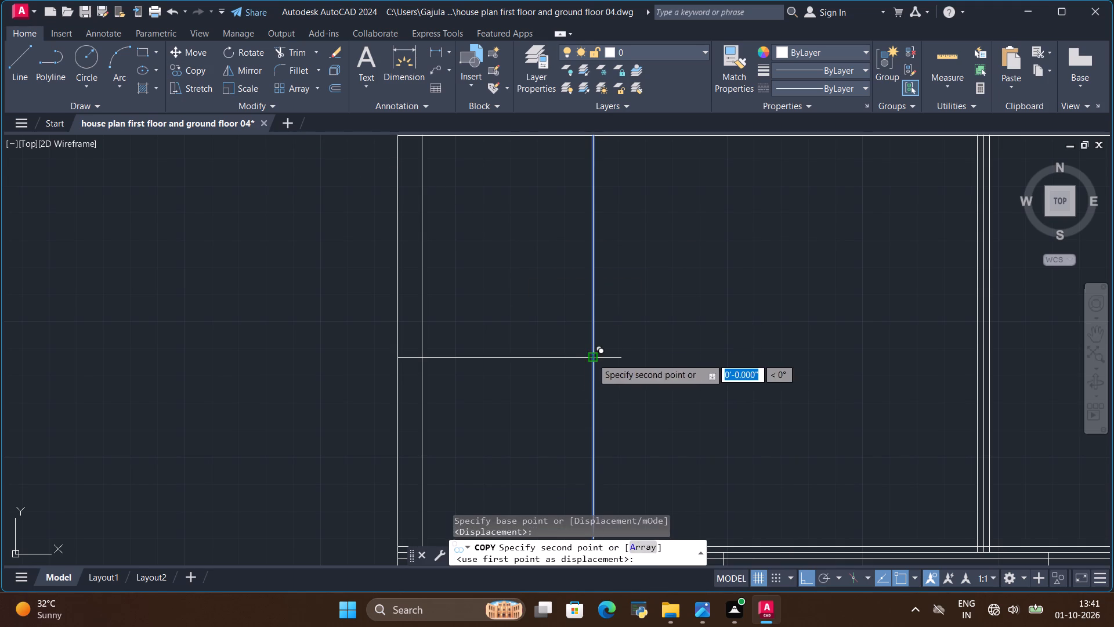
pyautogui.press('BackSpace')
pyautogui.press('BackSpace')
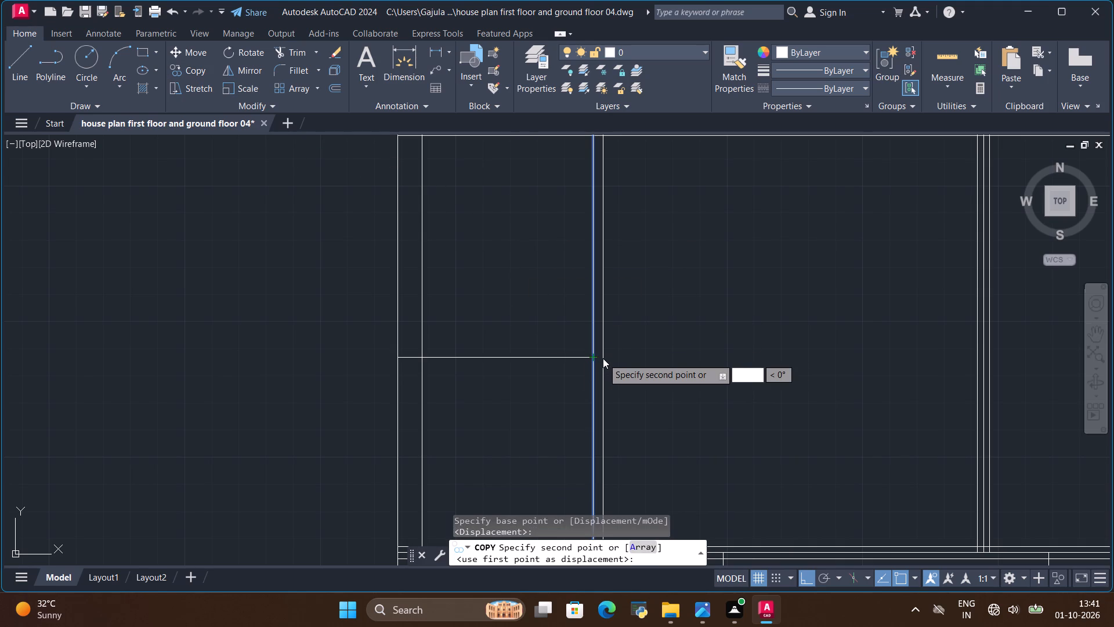
pyautogui.write('2.25')
pyautogui.hotkey('shift', '"')
pyautogui.press('Return')
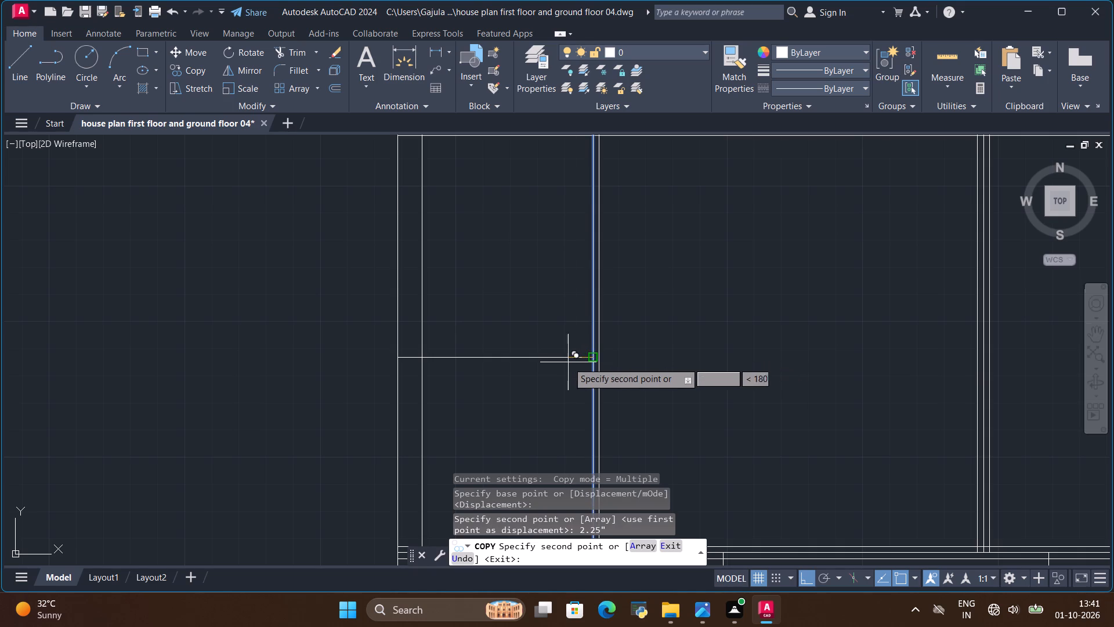
pyautogui.press('BackSpace')
pyautogui.press('BackSpace')
pyautogui.write('2.25')
pyautogui.hotkey('shift', '"')
pyautogui.press('Return')
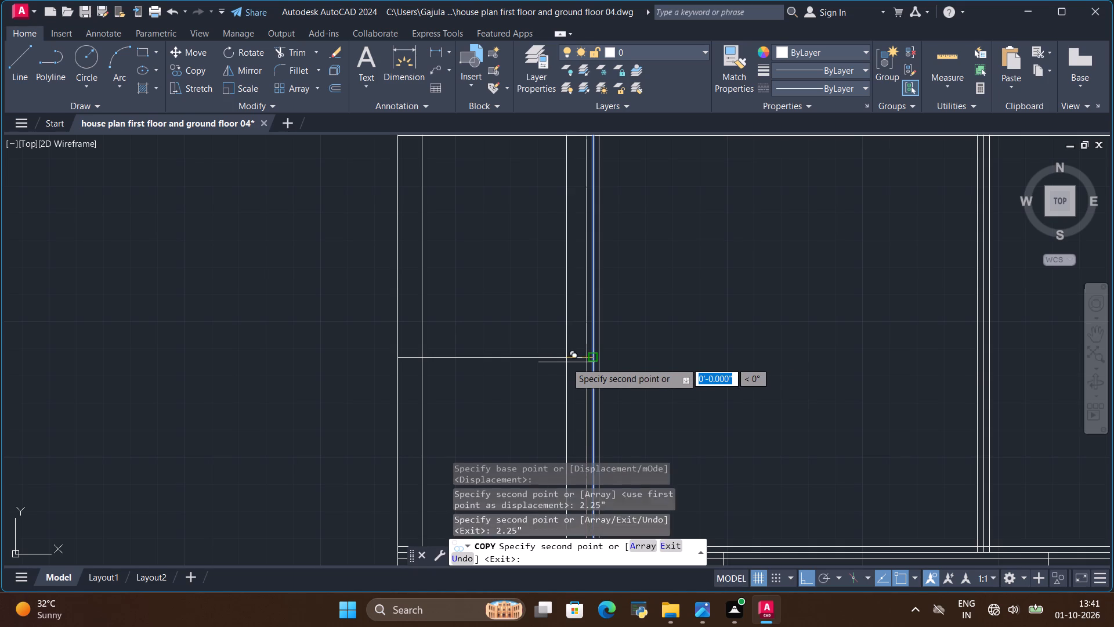
pyautogui.press('Escape')
# Copy the left-hand vertical partition line in the front room row 2.25" to the right and 2.25" to the left.
pyautogui.scroll(-4, 613, 348)
pyautogui.scroll(2, 663, 407)
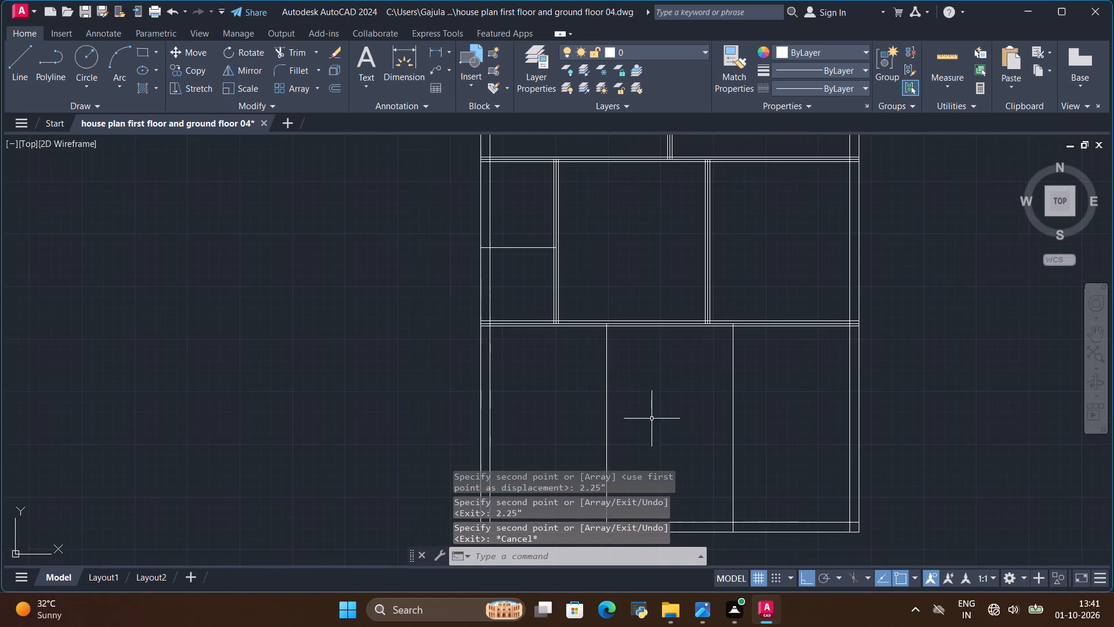
pyautogui.scroll(-3, 672, 236)
pyautogui.scroll(2, 678, 304)
pyautogui.scroll(1, 630, 250)
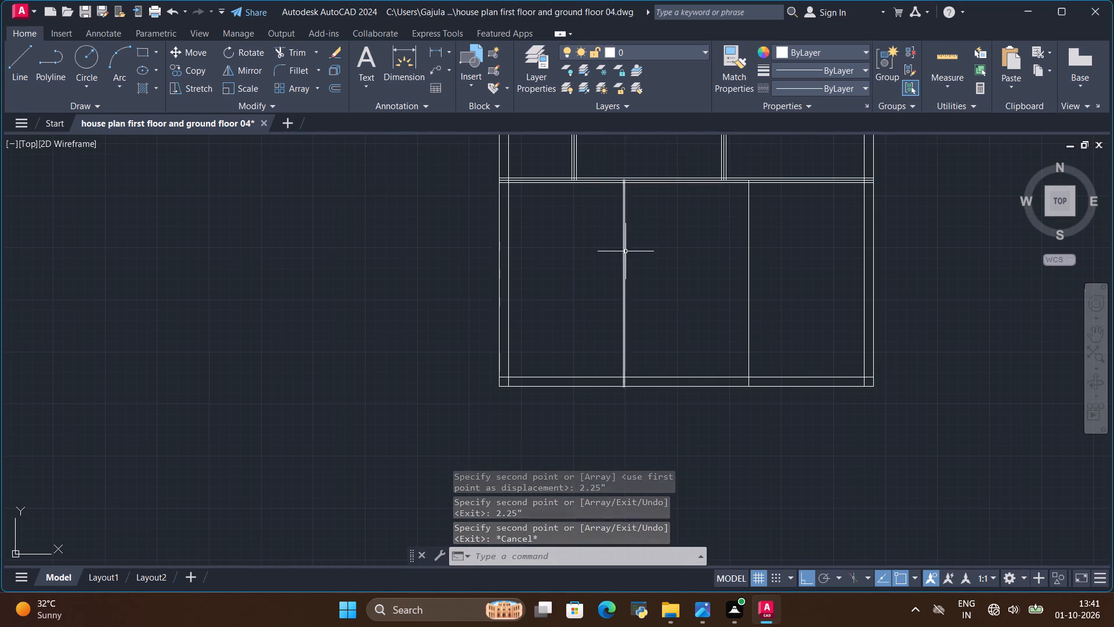
pyautogui.click(624, 260)
pyautogui.click(193, 69)
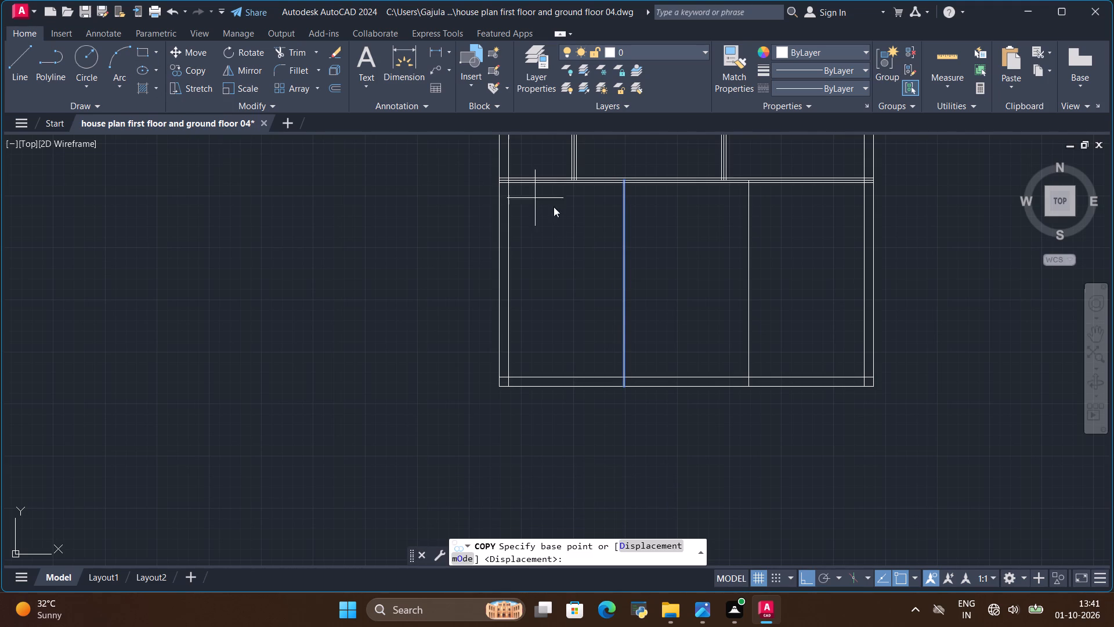
pyautogui.click(621, 279)
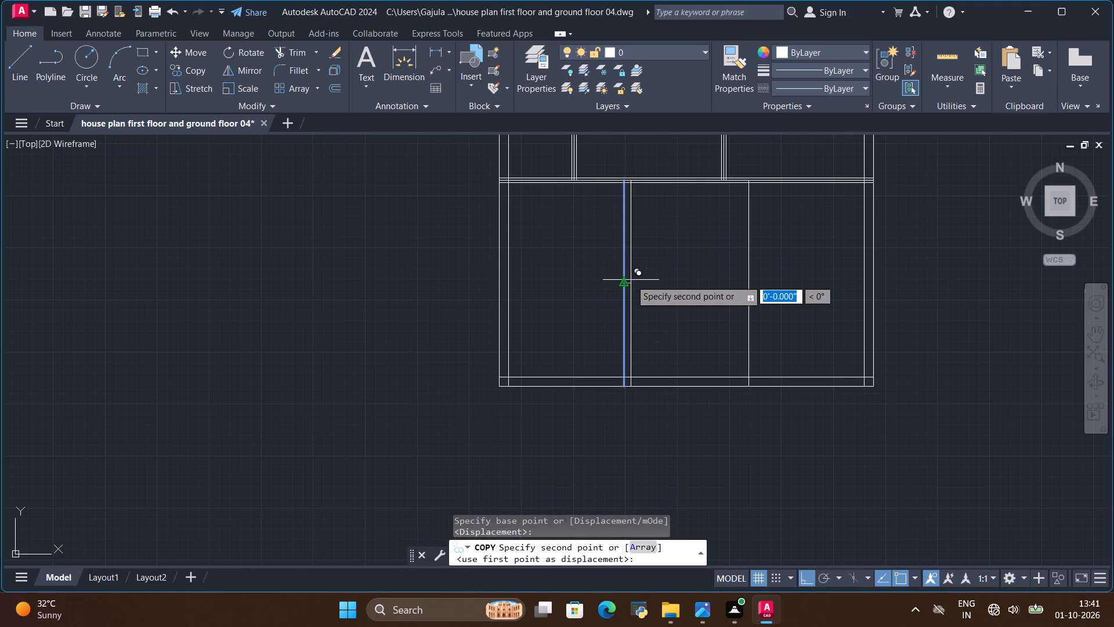
pyautogui.press('BackSpace')
pyautogui.press('BackSpace')
pyautogui.write('2.25')
pyautogui.hotkey('shift', '"')
pyautogui.press('Return')
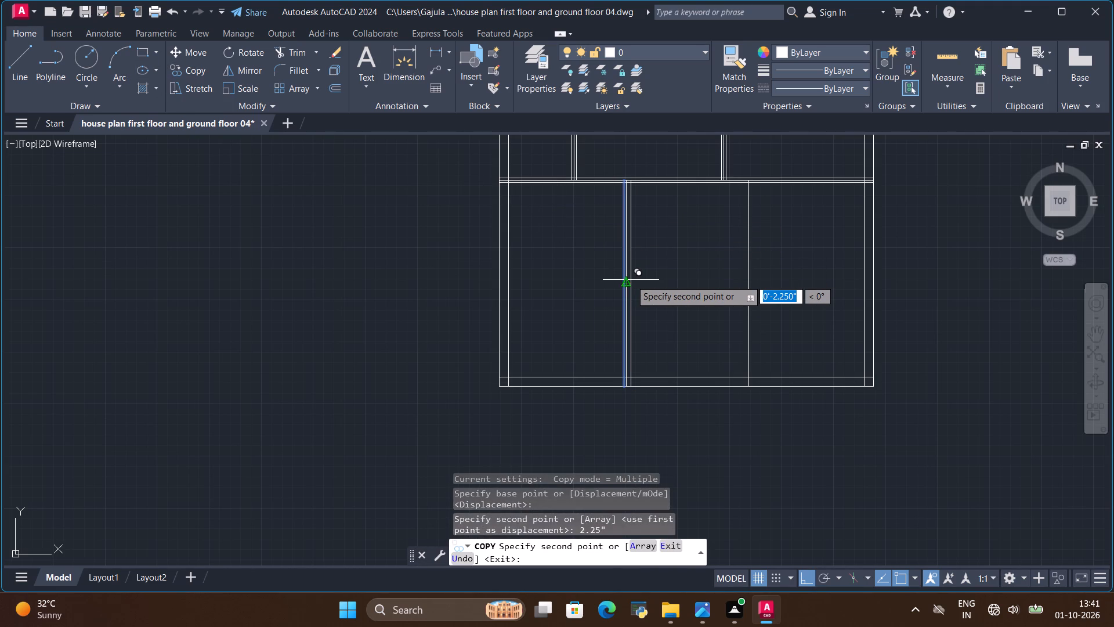
pyautogui.press('BackSpace')
pyautogui.press('BackSpace')
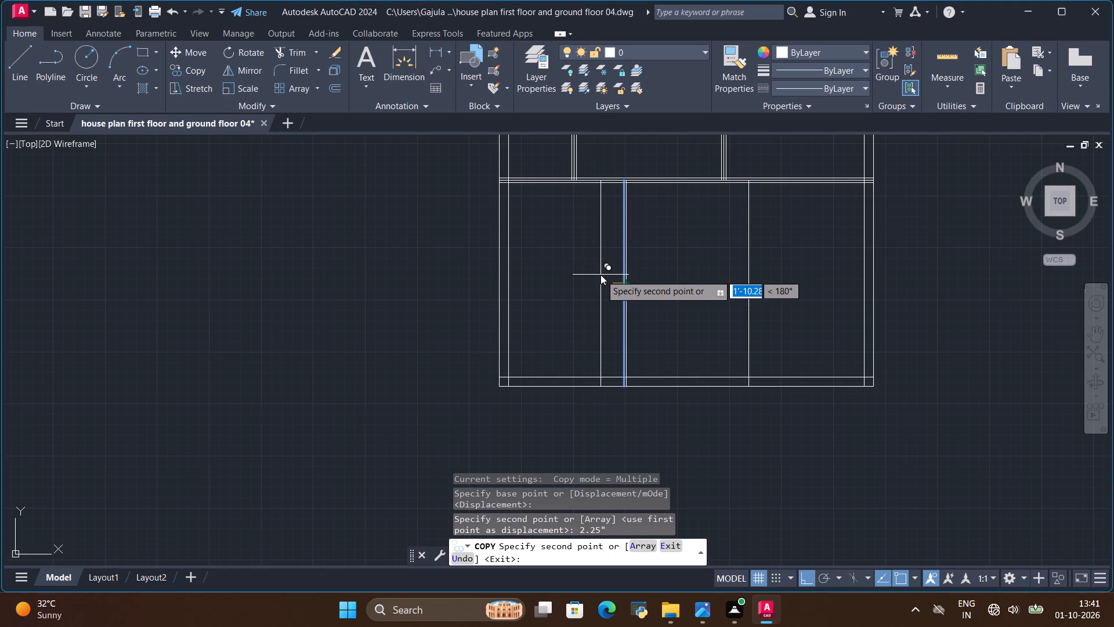
pyautogui.write('2.25"')
pyautogui.press('Return')
pyautogui.scroll(1, 601, 275)
pyautogui.scroll(-1, 609, 347)
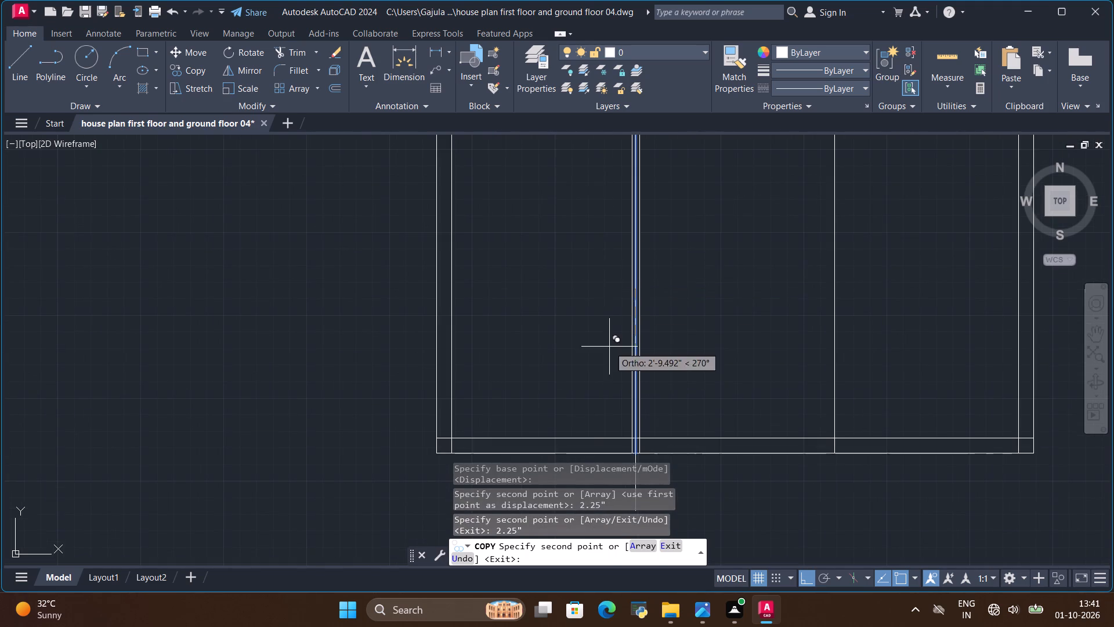
pyautogui.scroll(-2, 609, 347)
pyautogui.scroll(3, 652, 315)
pyautogui.press('Escape')
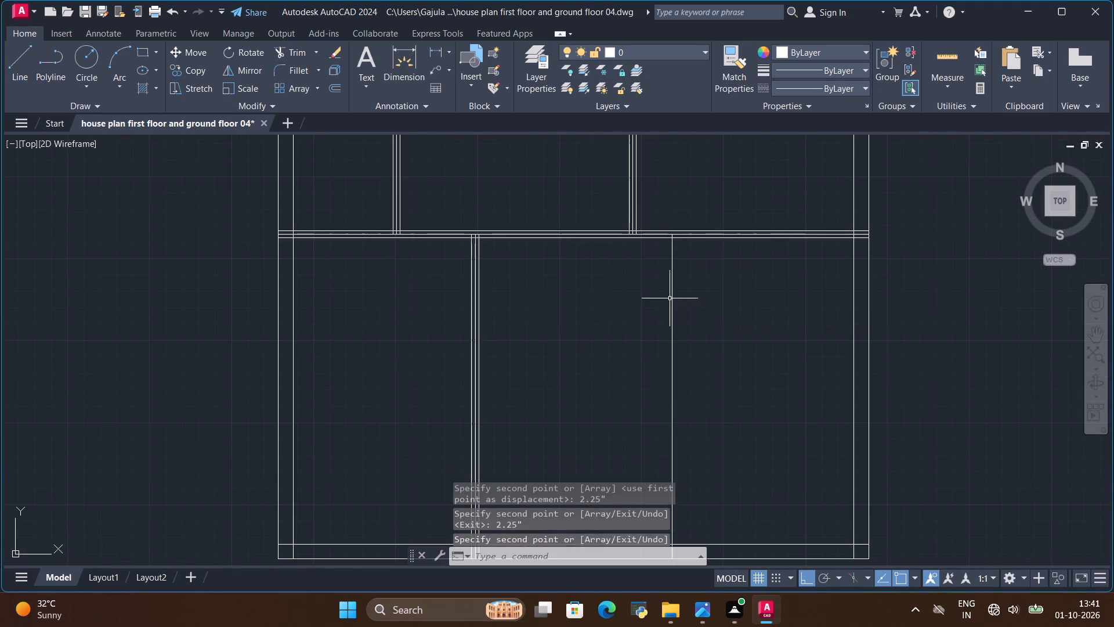
# Copy the right-hand vertical partition line in the front room row 2.25" to the right and 2.25" to the left.
pyautogui.click(671, 294)
pyautogui.click(185, 74)
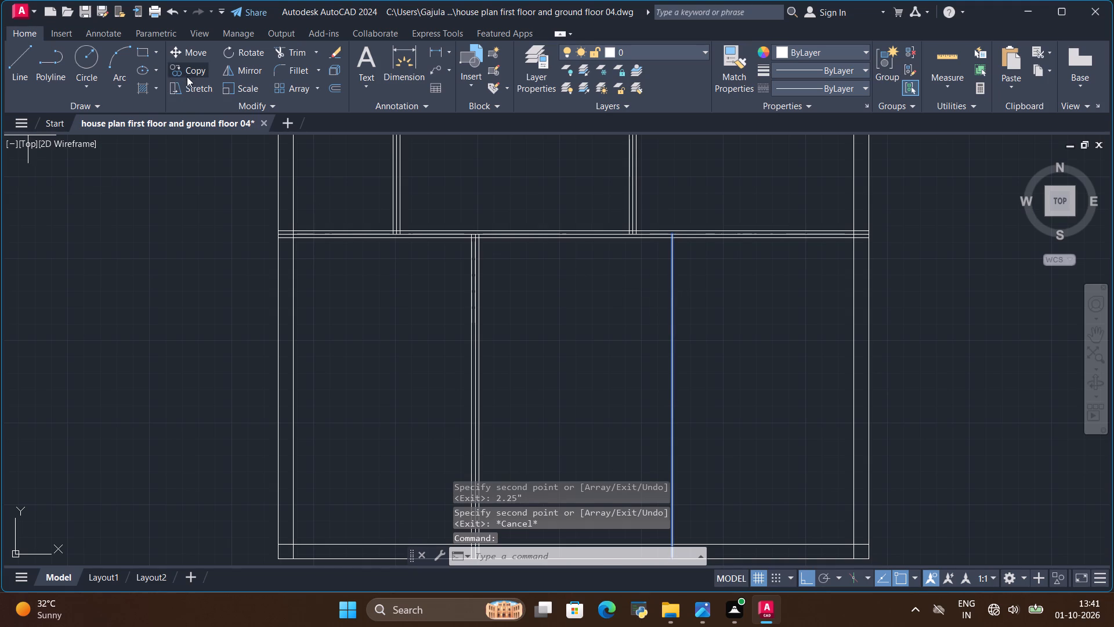
pyautogui.click(675, 397)
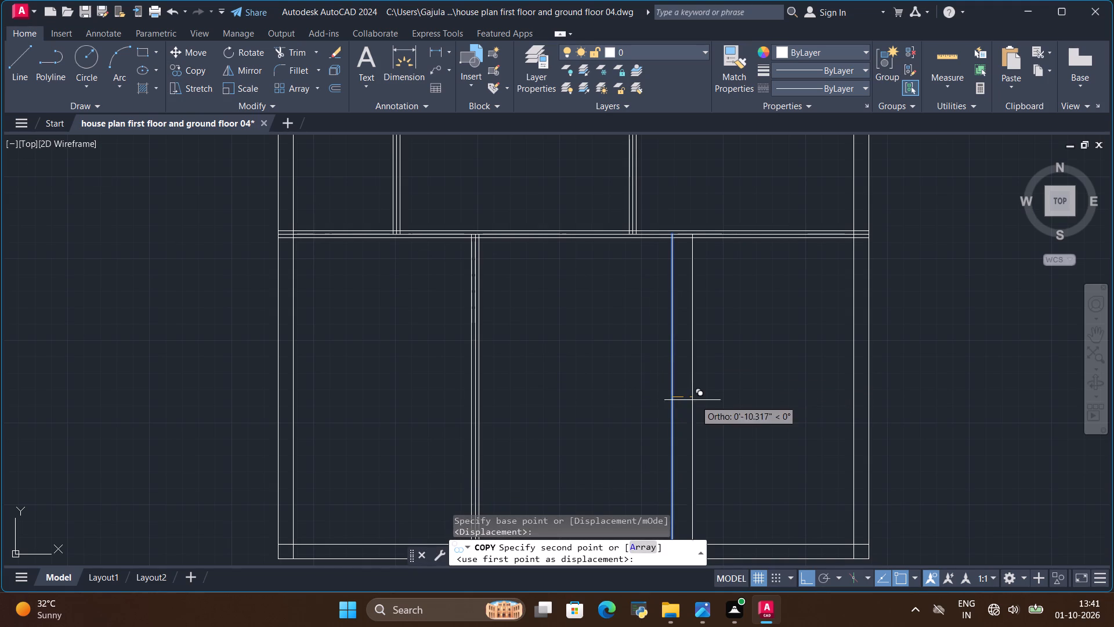
pyautogui.press('BackSpace')
pyautogui.press('BackSpace')
pyautogui.write('2.25')
pyautogui.hotkey('shift', '"')
pyautogui.press('Return')
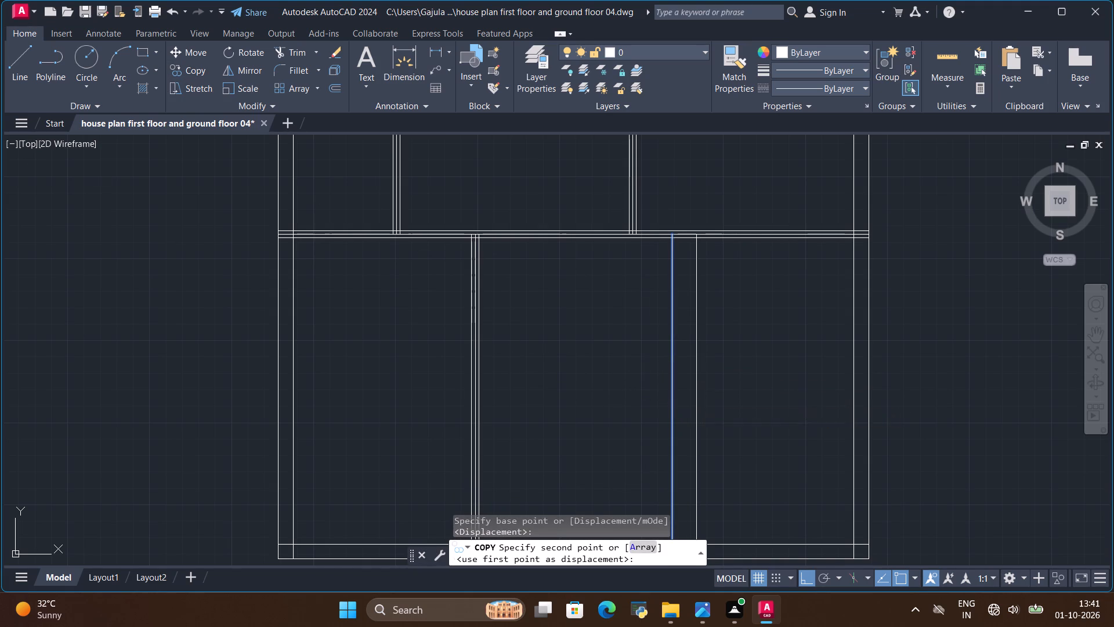
pyautogui.press('BackSpace')
pyautogui.press('BackSpace')
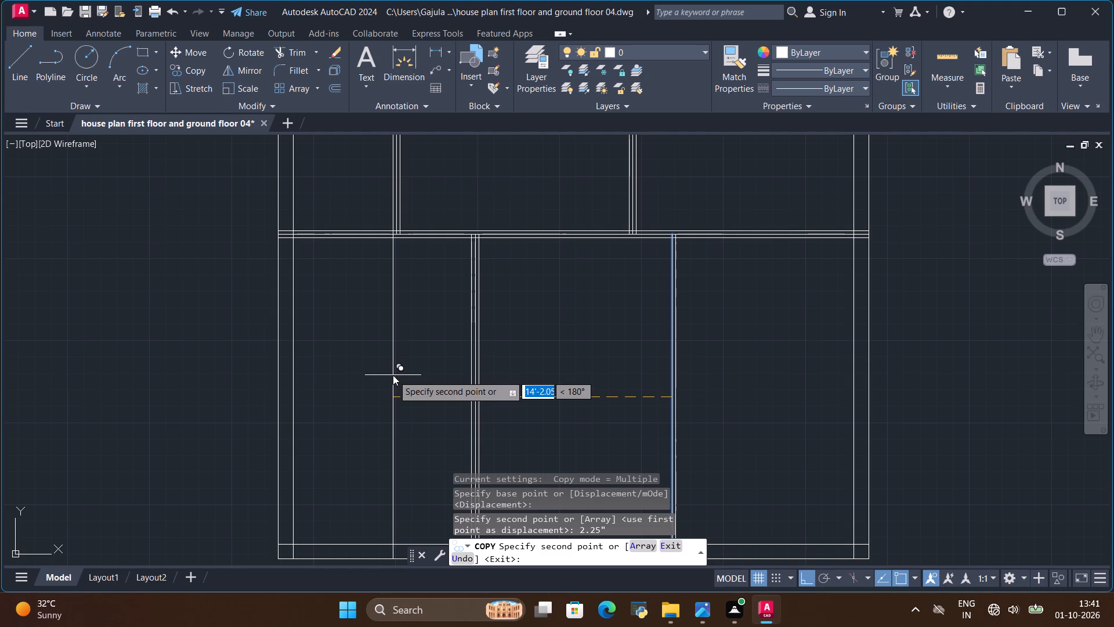
pyautogui.press('BackSpace')
pyautogui.write('2.25')
pyautogui.hotkey('shift', '"')
pyautogui.press('Return')
pyautogui.press('Escape')
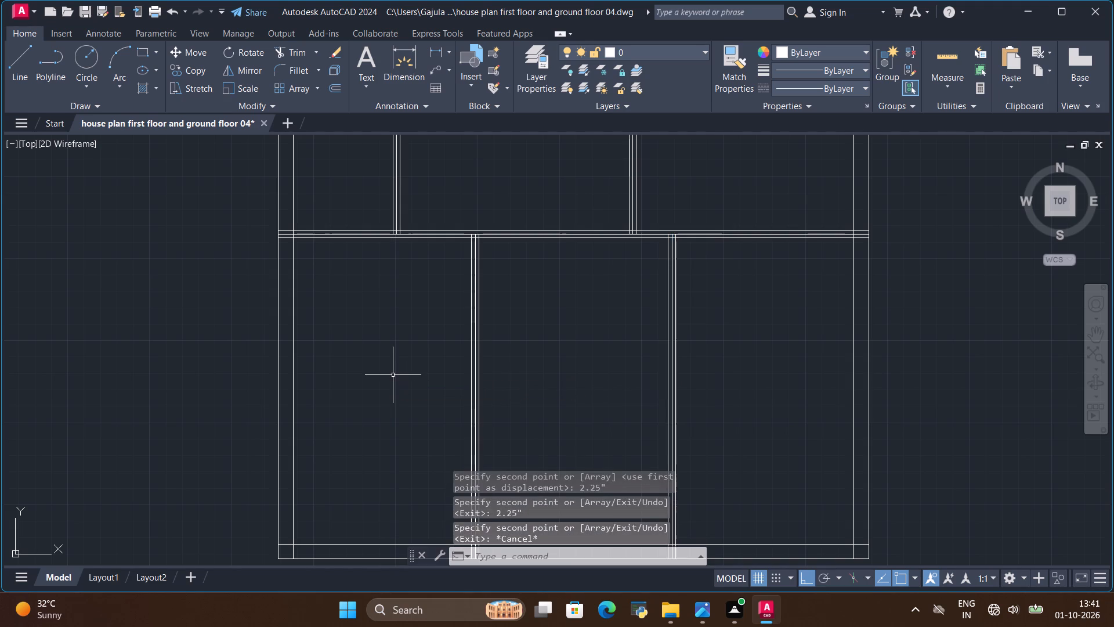
# Copy the short horizontal partition line between the two small rooms beside the left outer wall 2.25" up and 2.25" down.
pyautogui.scroll(-3, 443, 361)
pyautogui.scroll(2, 431, 290)
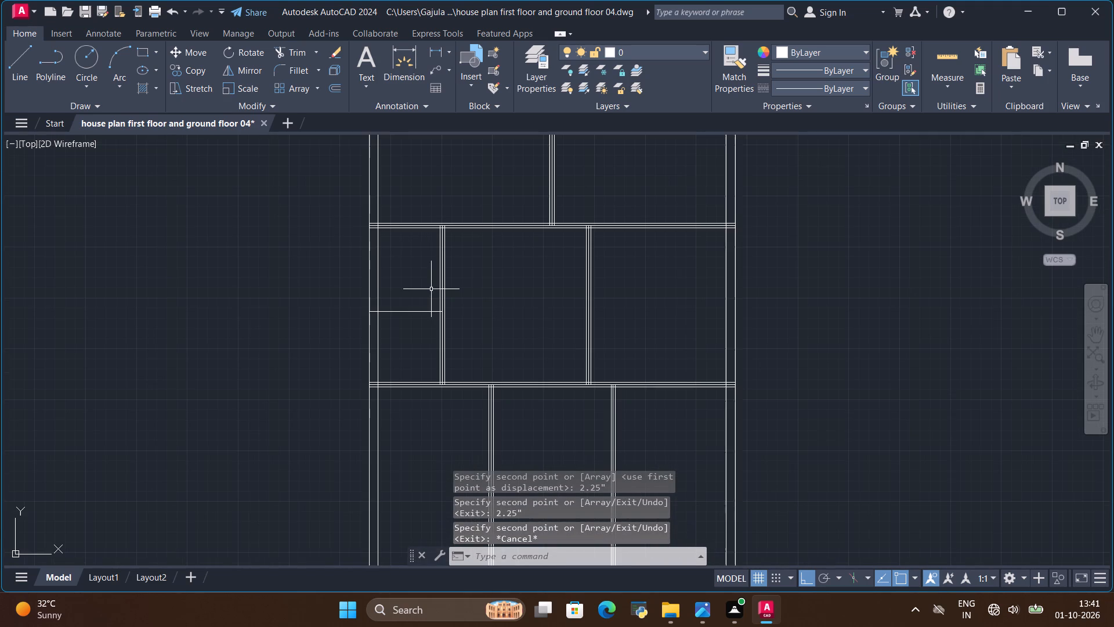
pyautogui.click(396, 315)
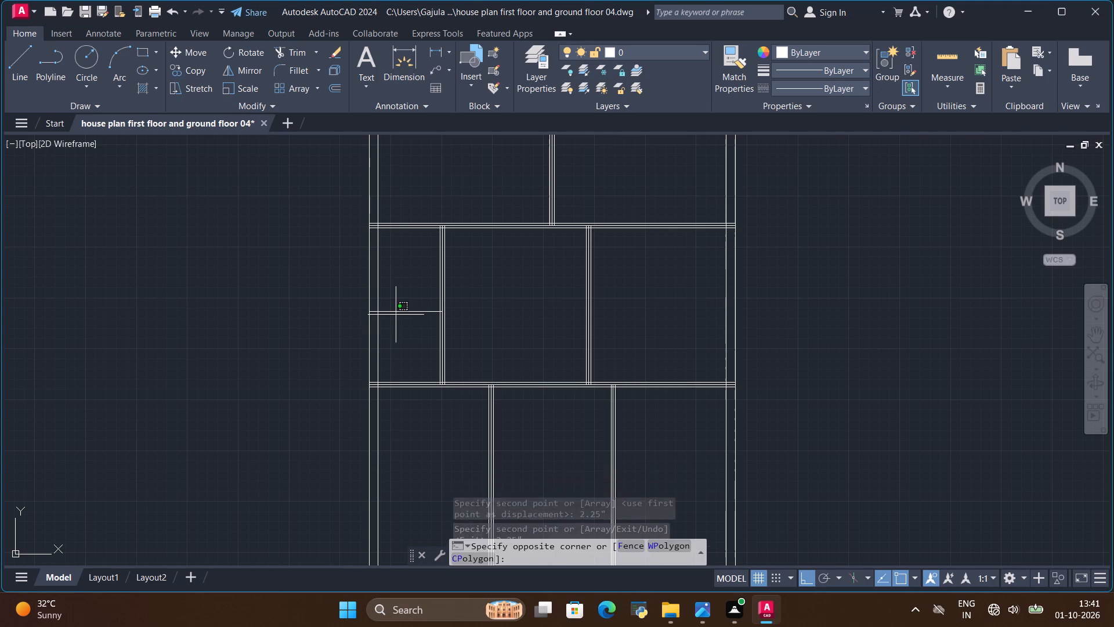
pyautogui.click(397, 312)
pyautogui.click(400, 311)
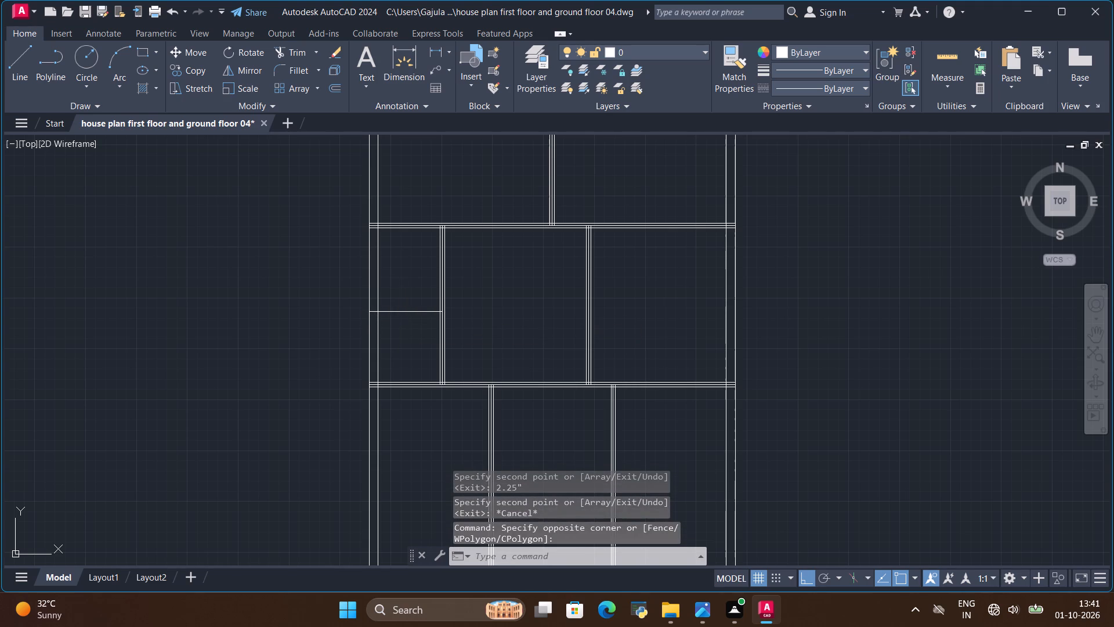
pyautogui.click(188, 74)
pyautogui.scroll(3, 422, 277)
pyautogui.click(476, 374)
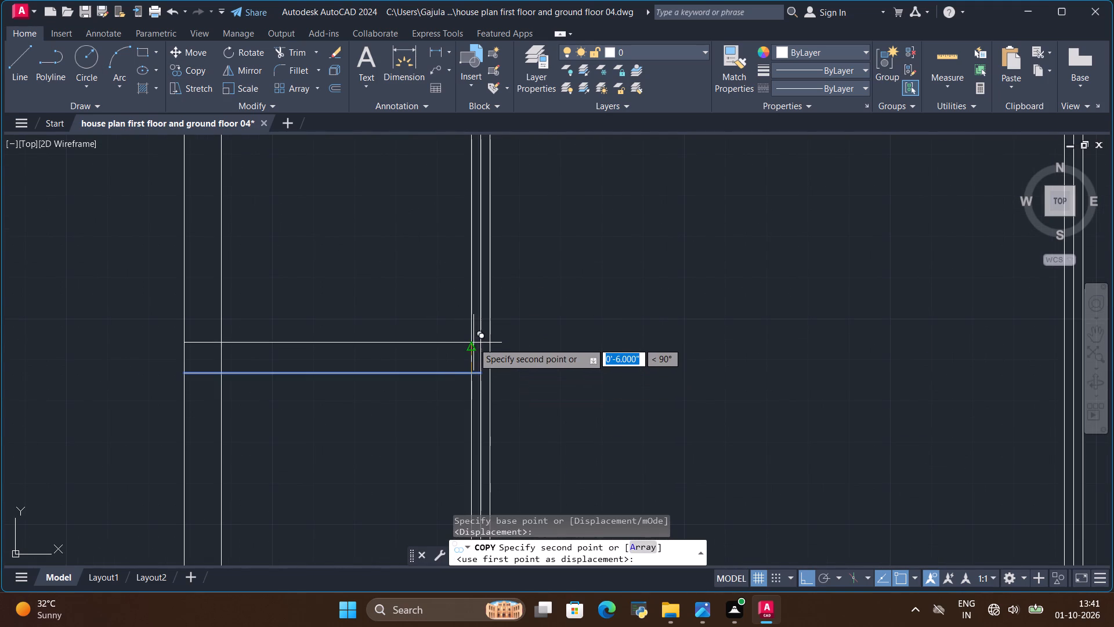
pyautogui.press('BackSpace')
pyautogui.press('BackSpace')
pyautogui.write('2.25')
pyautogui.hotkey('shift', '"')
pyautogui.press('Return')
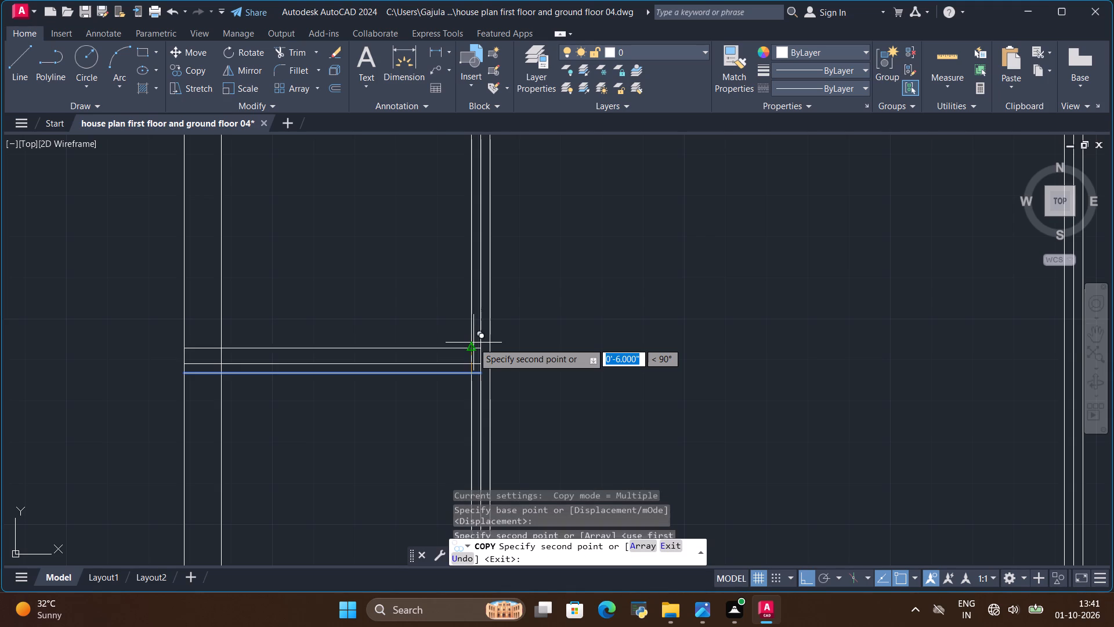
pyautogui.press('BackSpace')
pyautogui.press('BackSpace')
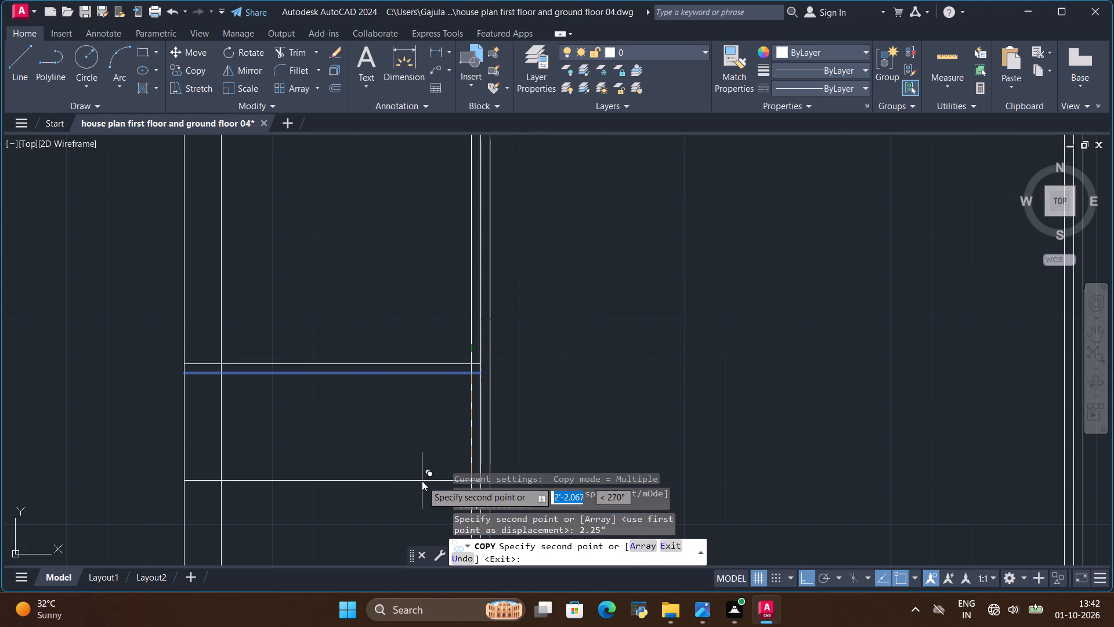
pyautogui.write('2.25')
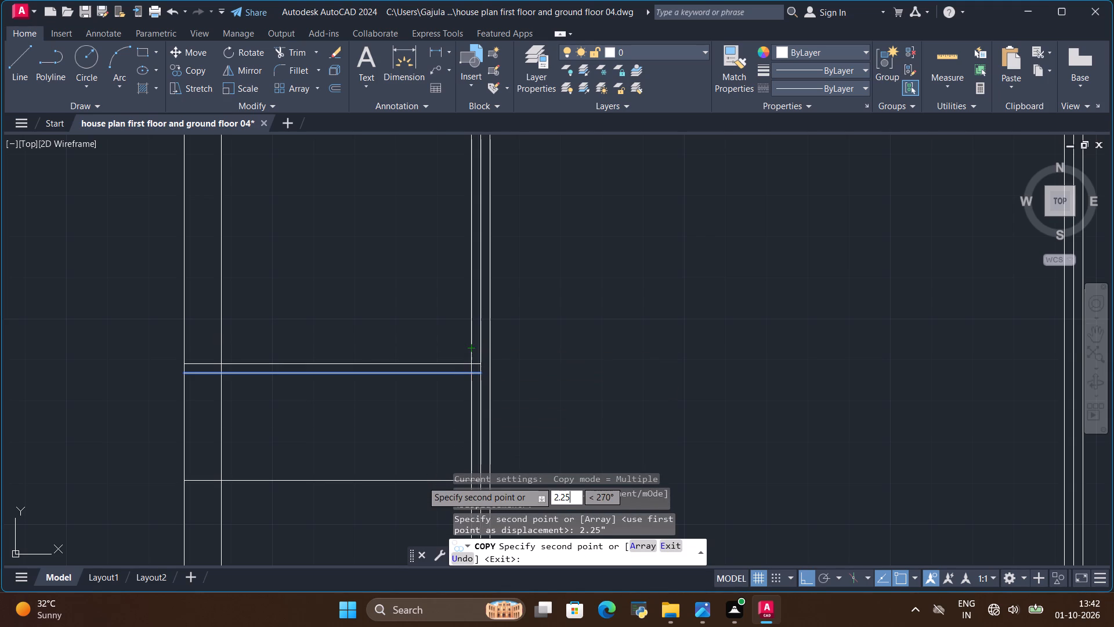
pyautogui.hotkey('shift', '"')
pyautogui.press('Return')
pyautogui.press('Escape')
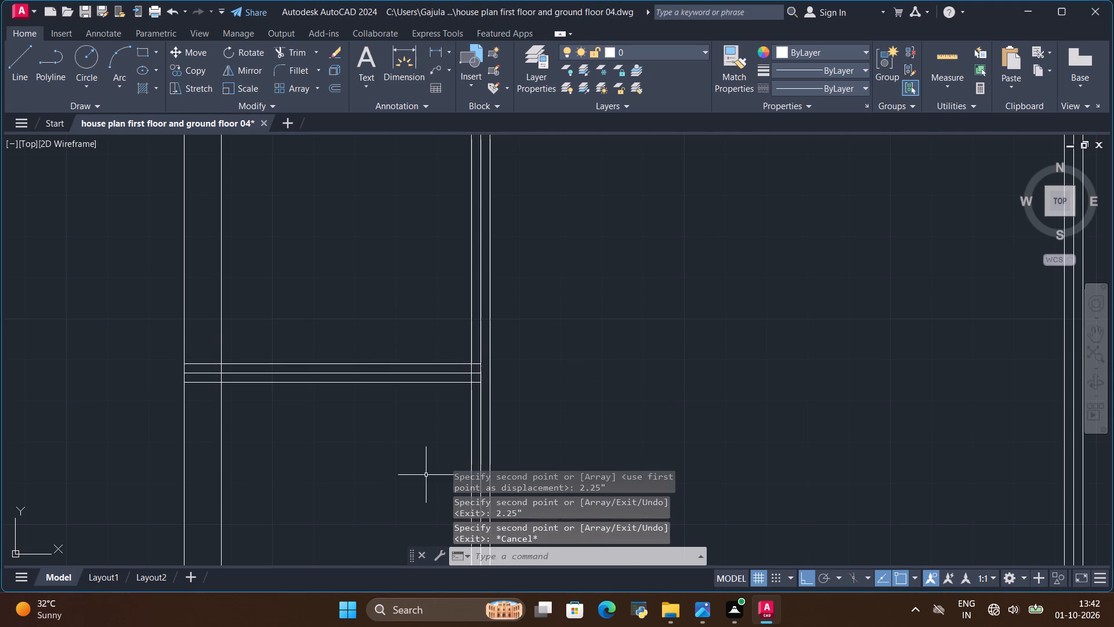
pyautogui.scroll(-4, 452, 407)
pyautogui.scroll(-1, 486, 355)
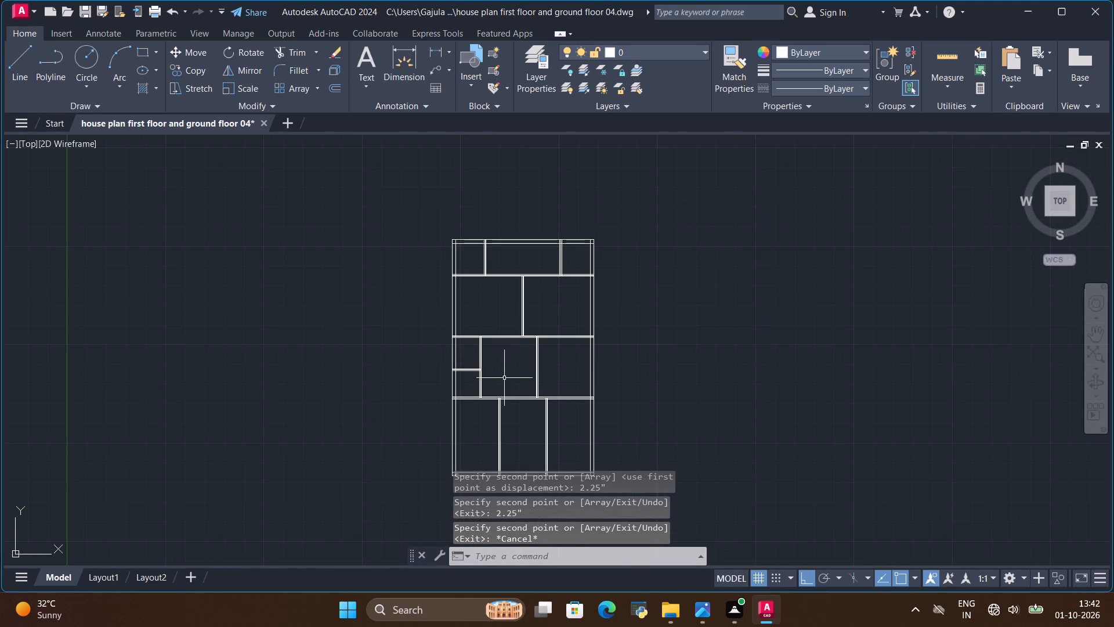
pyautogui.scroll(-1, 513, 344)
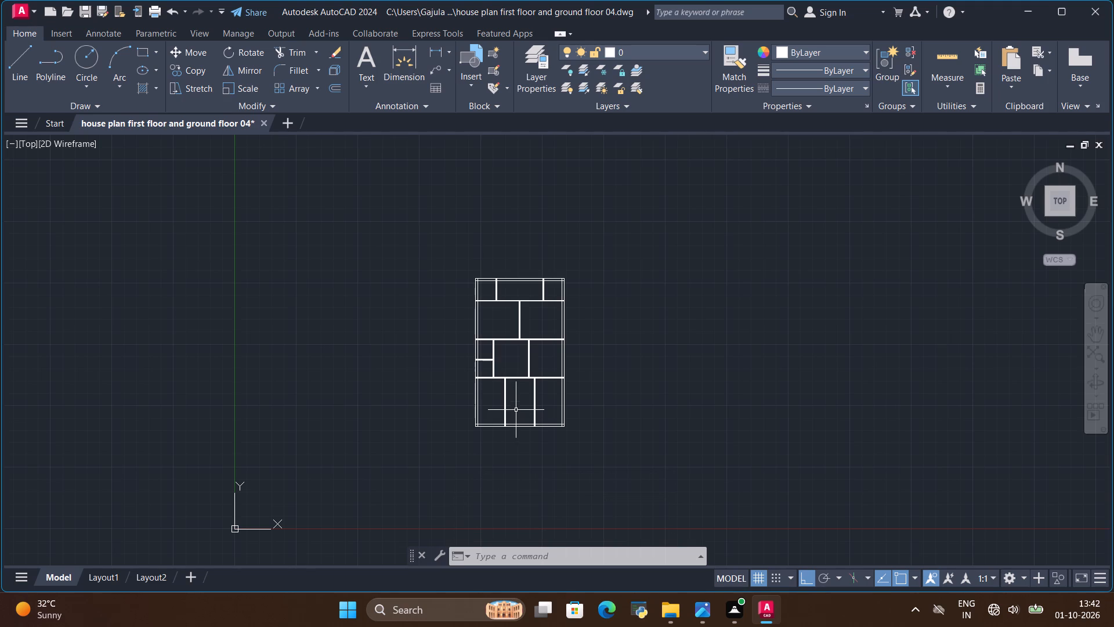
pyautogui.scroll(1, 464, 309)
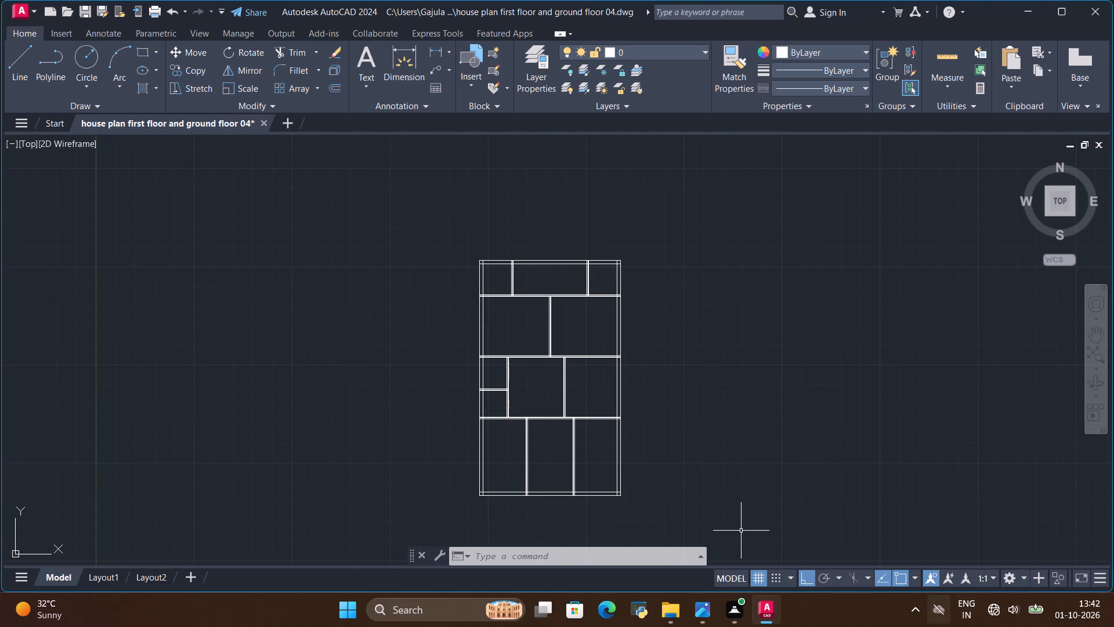
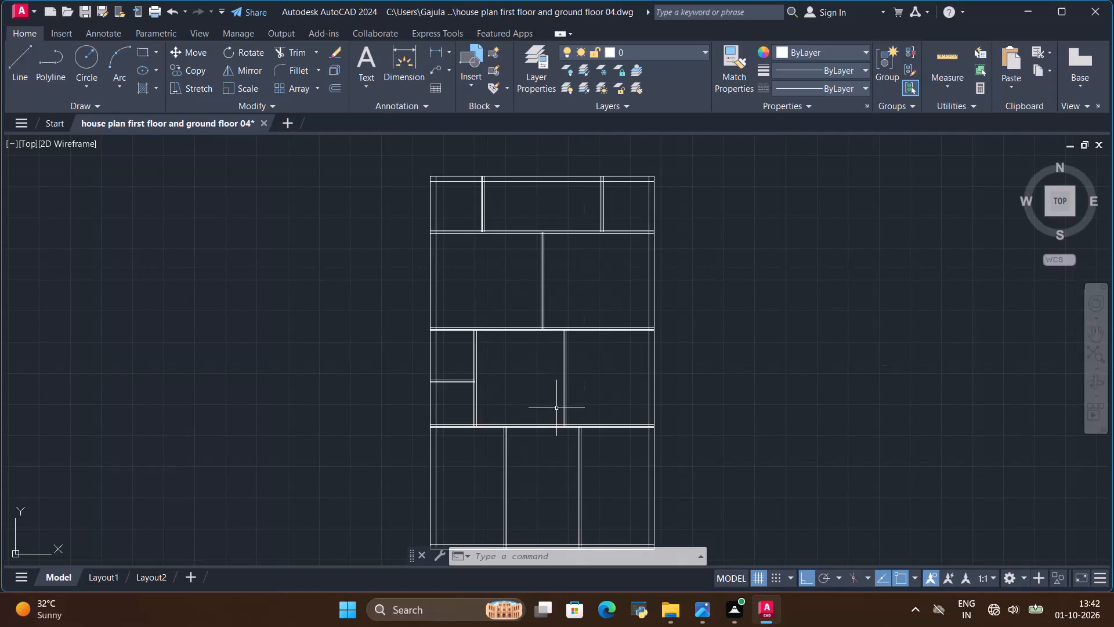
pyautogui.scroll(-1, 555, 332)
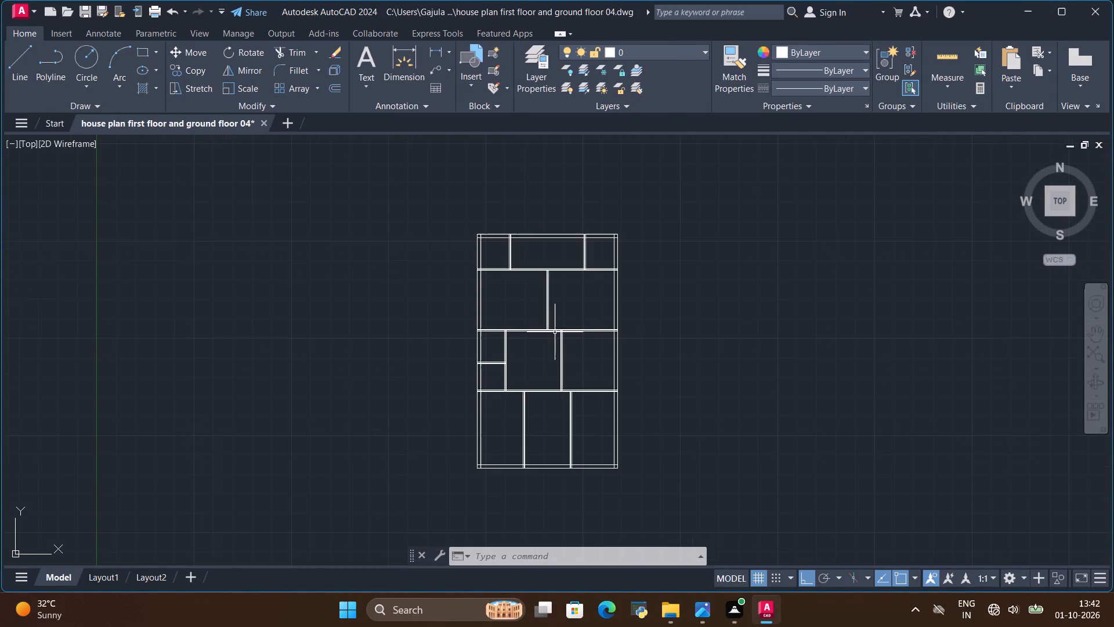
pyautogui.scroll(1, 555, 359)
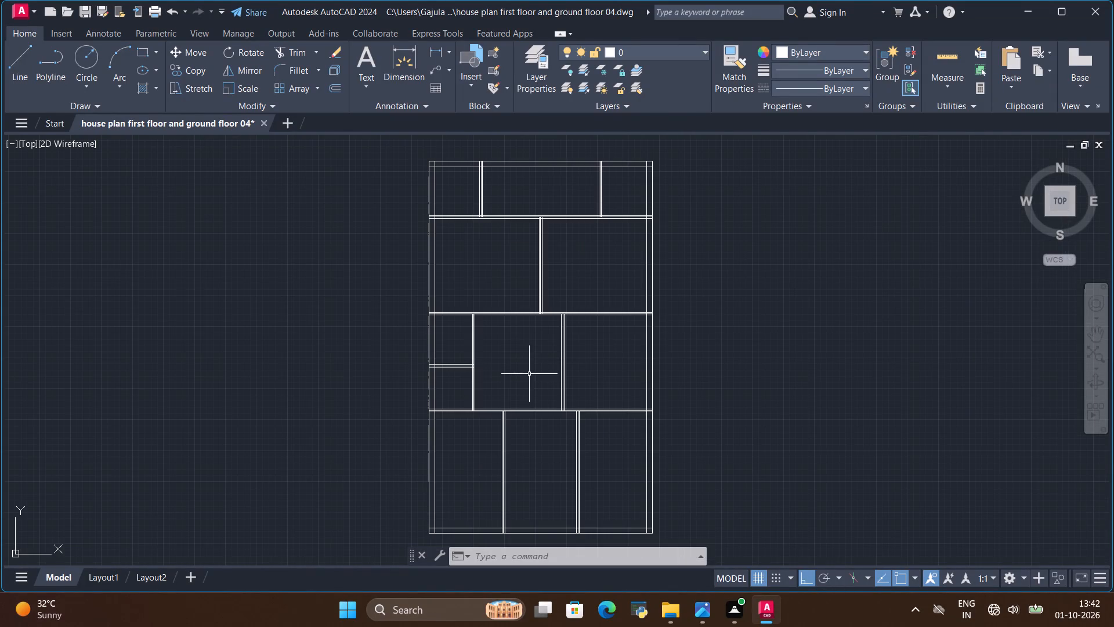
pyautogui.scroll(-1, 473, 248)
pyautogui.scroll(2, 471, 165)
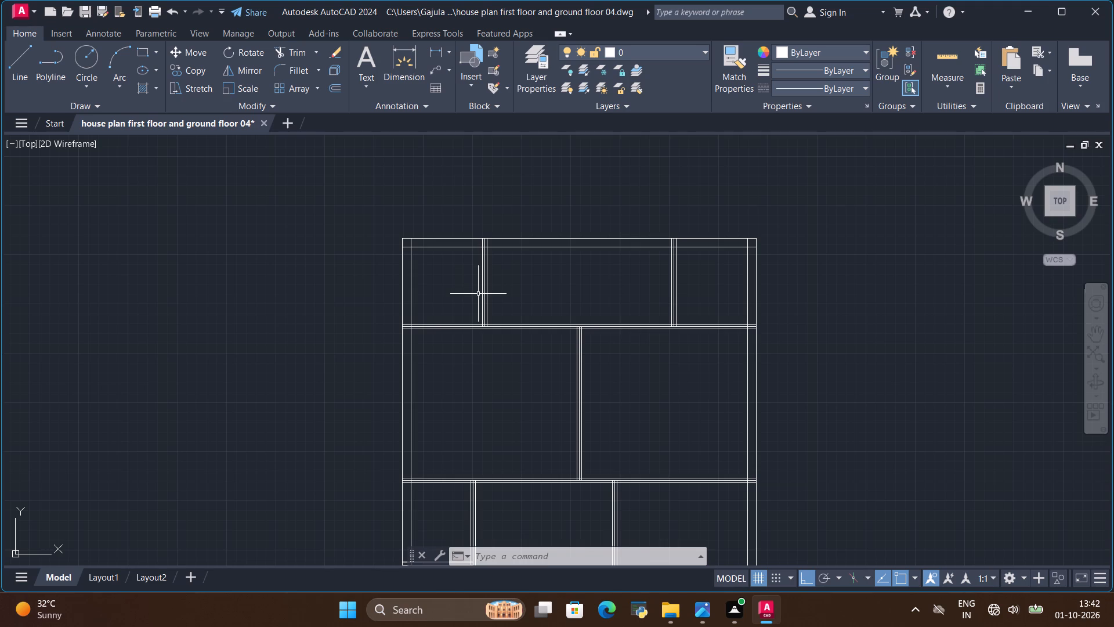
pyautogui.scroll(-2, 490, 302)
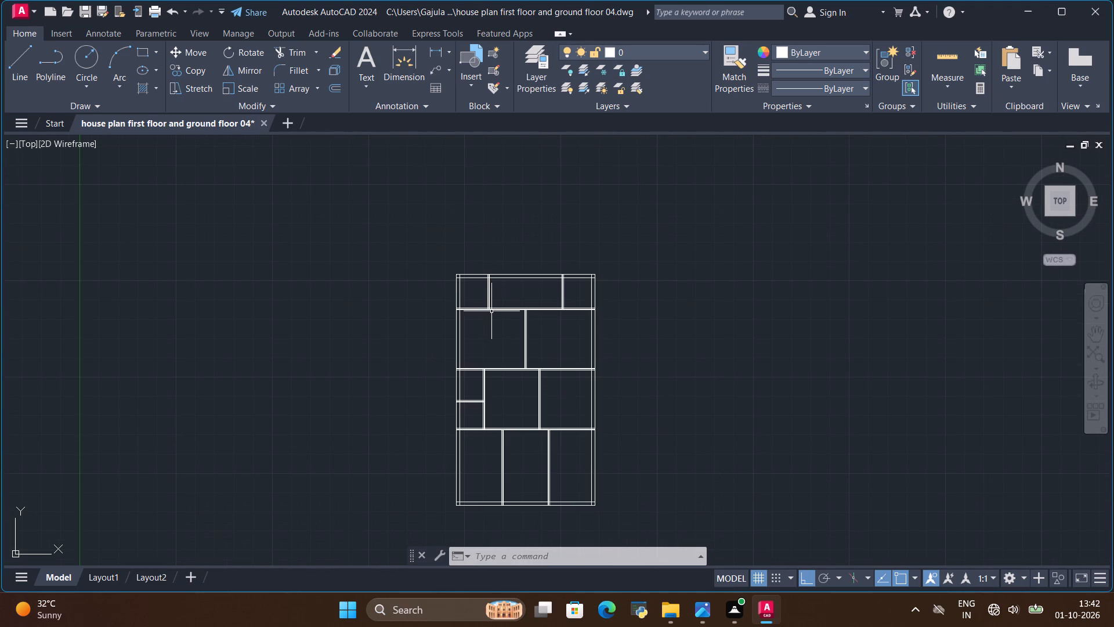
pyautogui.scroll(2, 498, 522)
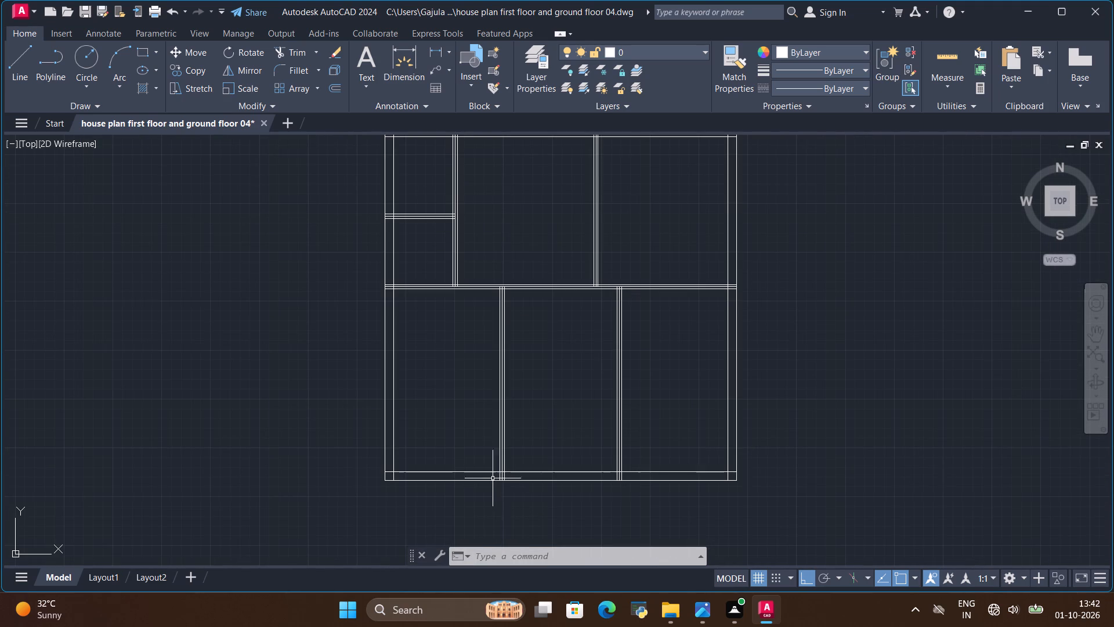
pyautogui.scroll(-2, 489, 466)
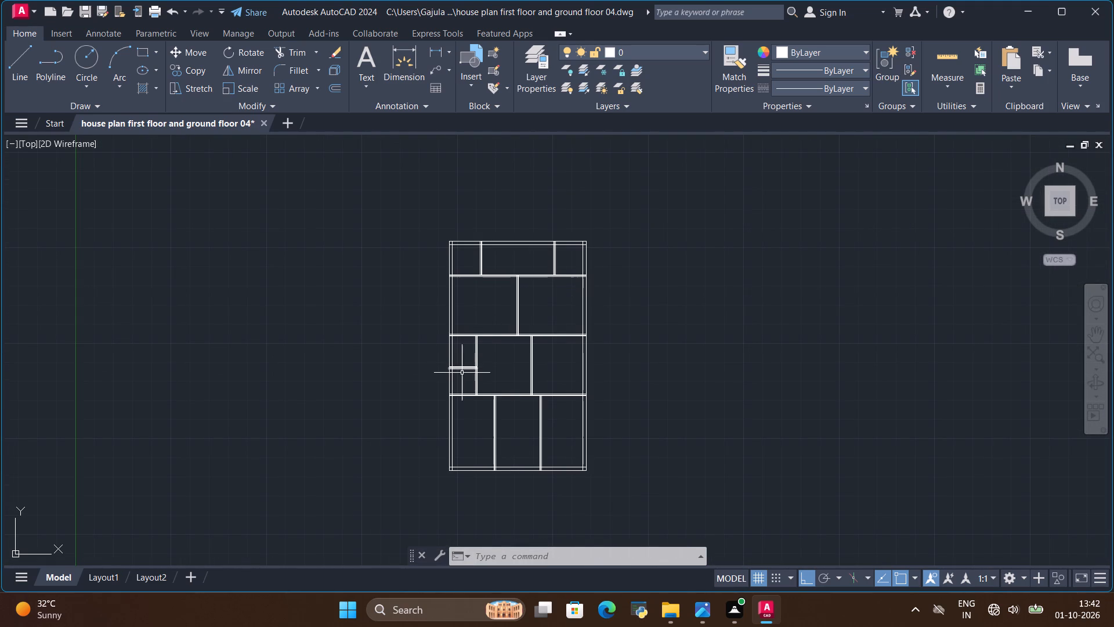
# Switch to the ground floor plan reference image in Photos and compare its wall layout with the drafted partitions in AutoCAD.
pyautogui.click(697, 610)
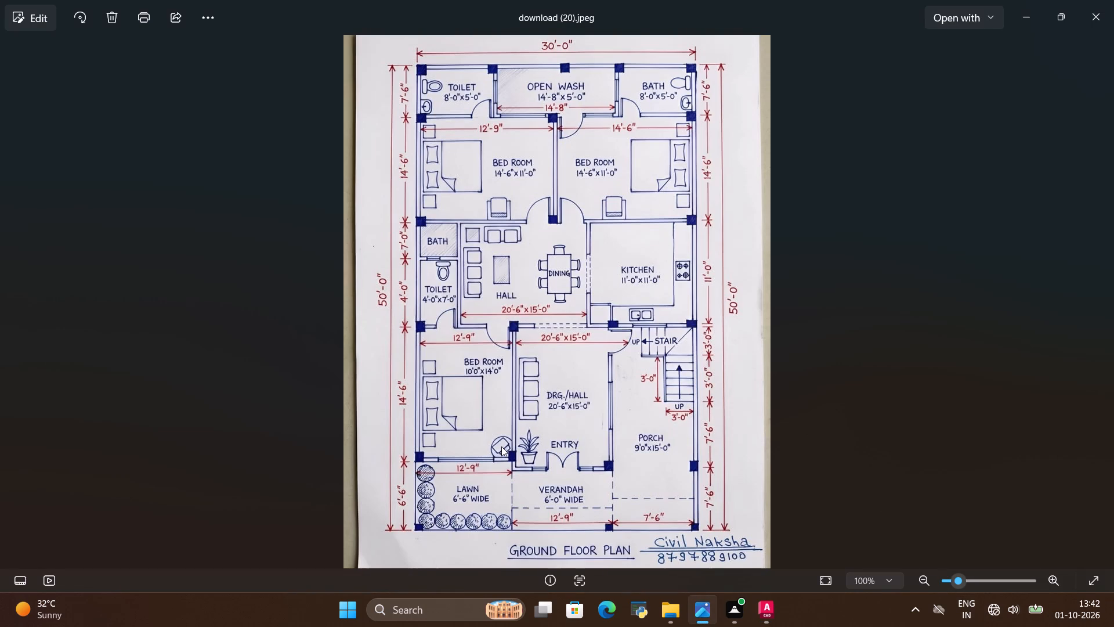
pyautogui.hotkey('alt', 'Tab')
pyautogui.hotkey('alt', 'Tab')
pyautogui.hotkey('alt', 'Tab')
pyautogui.hotkey('alt', 'Tab')
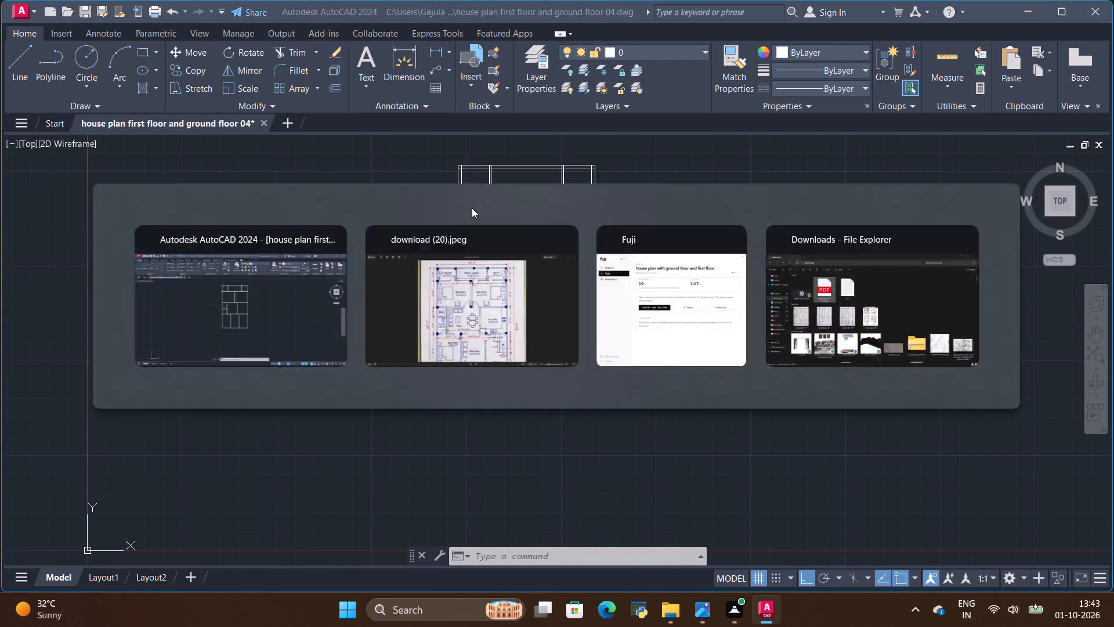
pyautogui.scroll(-2, 519, 327)
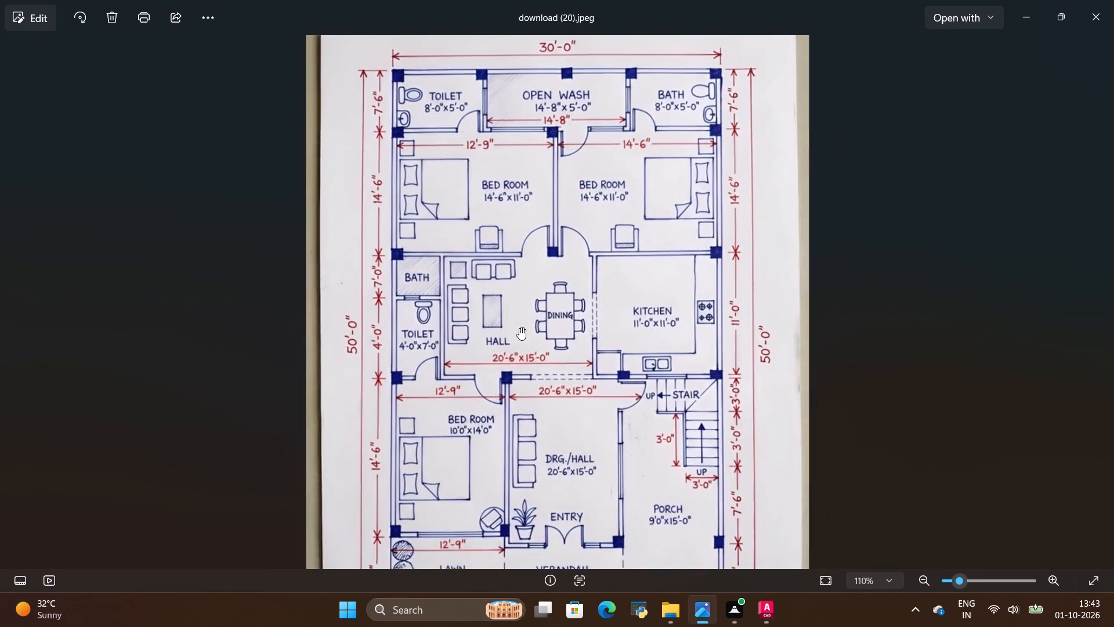
pyautogui.scroll(-2, 519, 327)
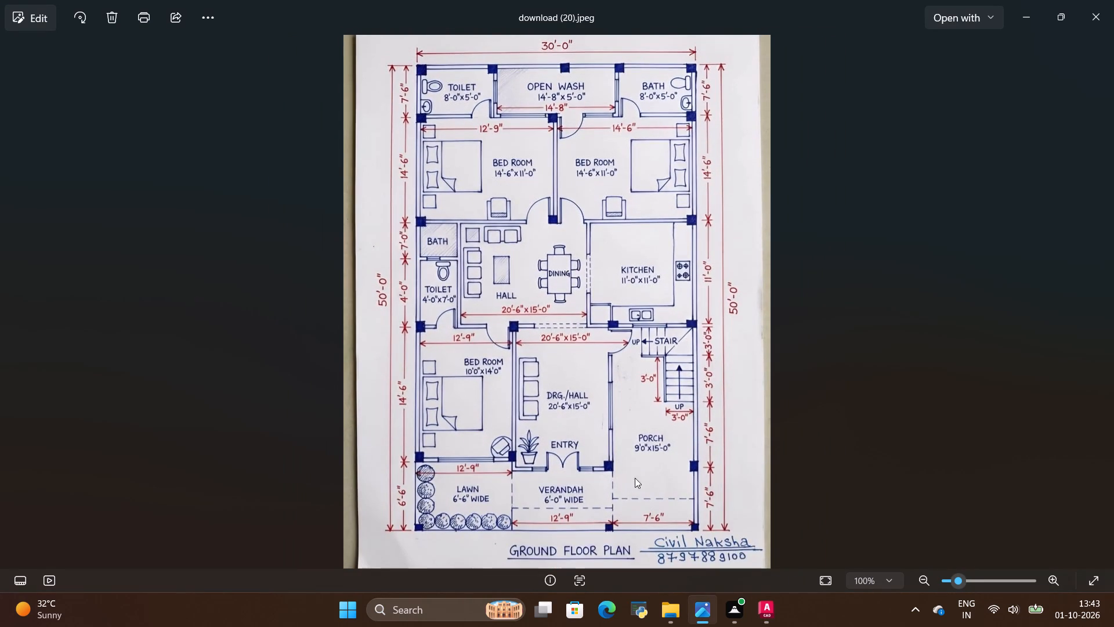
pyautogui.hotkey('alt', 'Tab')
pyautogui.hotkey('alt', 'Tab')
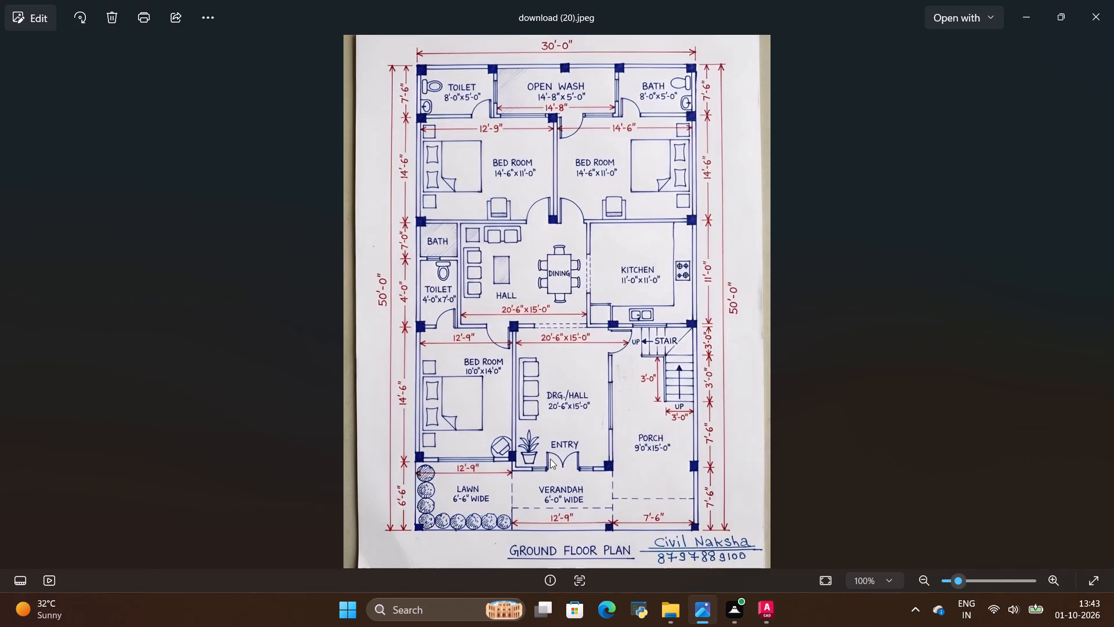
pyautogui.hotkey('alt', 'Tab')
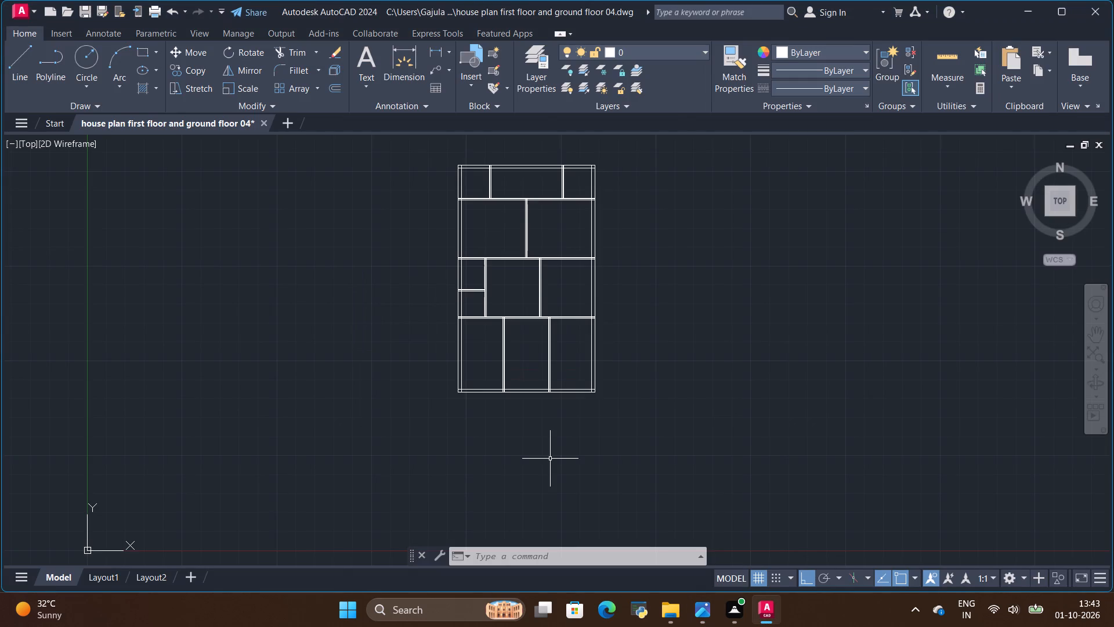
pyautogui.hotkey('alt', 'Tab')
pyautogui.hotkey('alt', 'Tab')
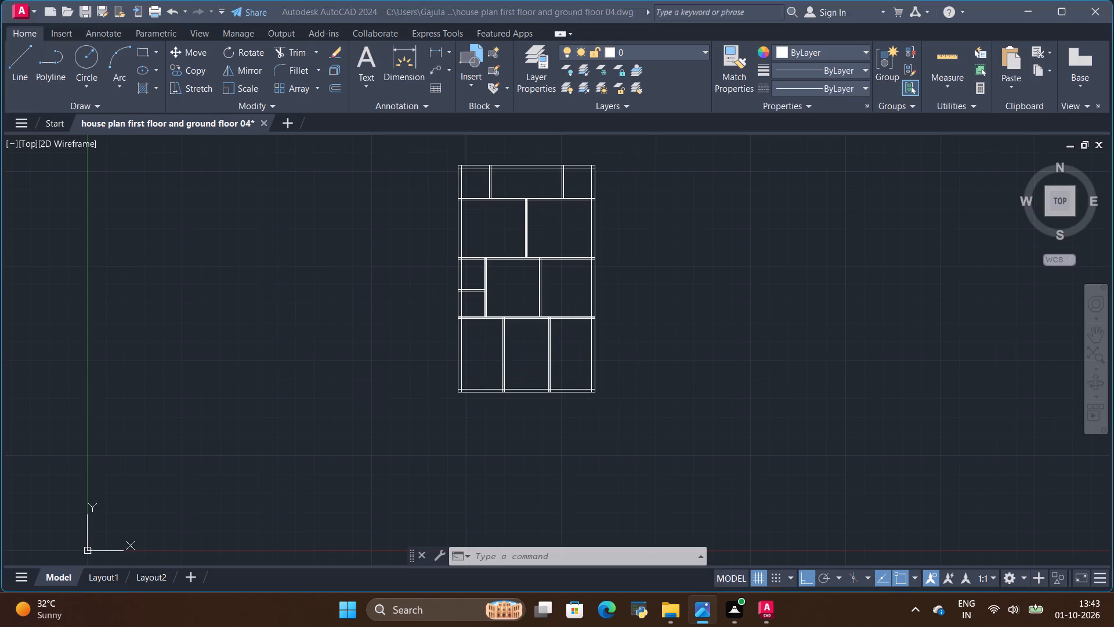
pyautogui.hotkey('alt', 'Tab')
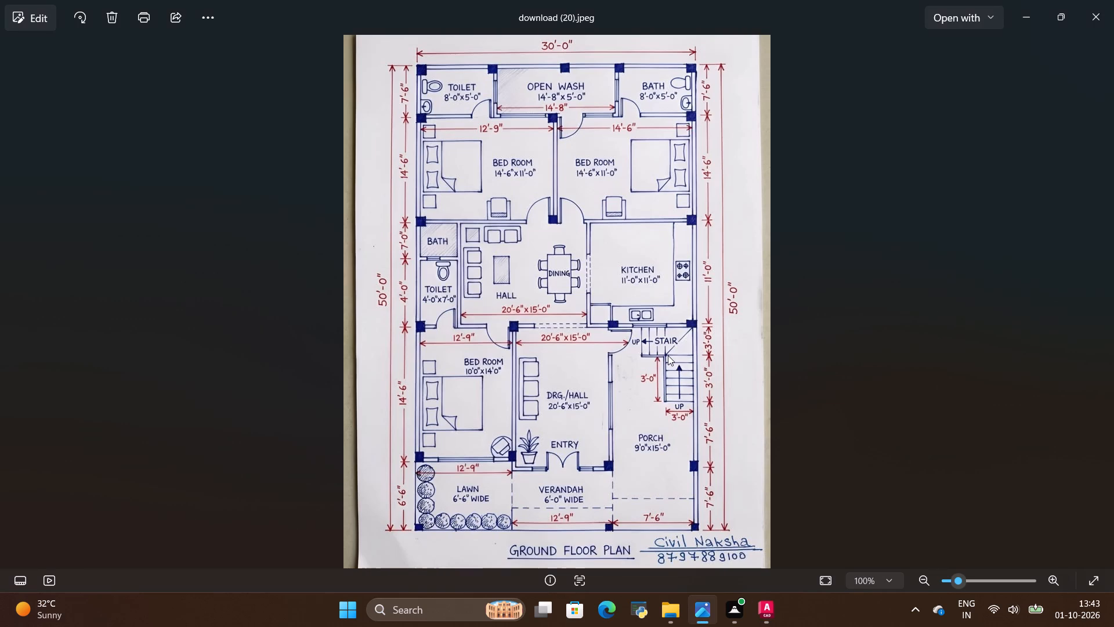
pyautogui.hotkey('alt', 'Tab')
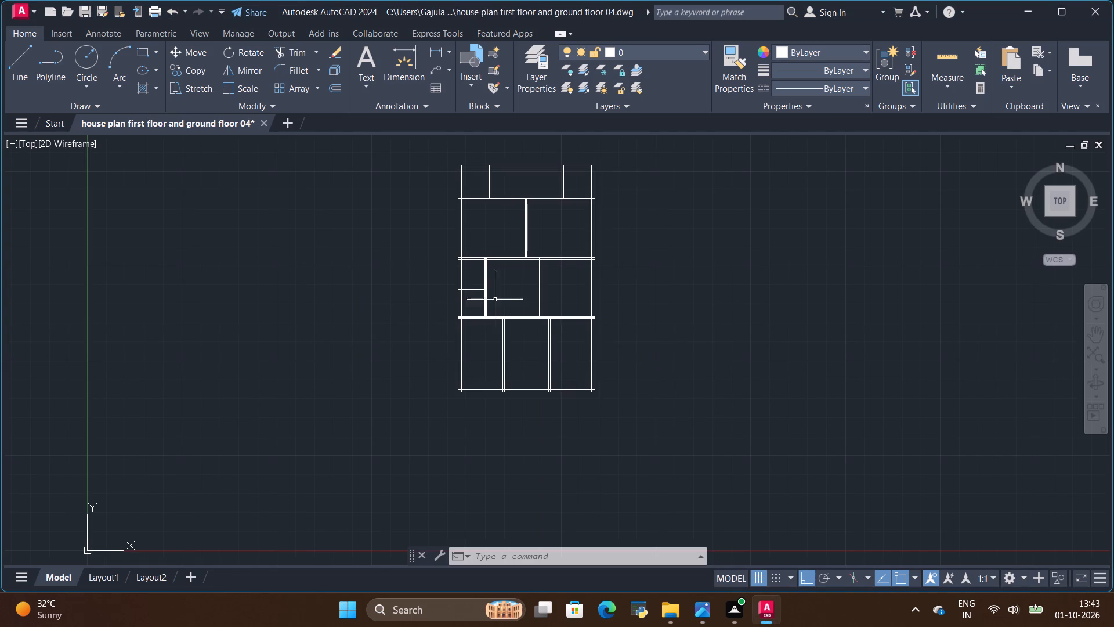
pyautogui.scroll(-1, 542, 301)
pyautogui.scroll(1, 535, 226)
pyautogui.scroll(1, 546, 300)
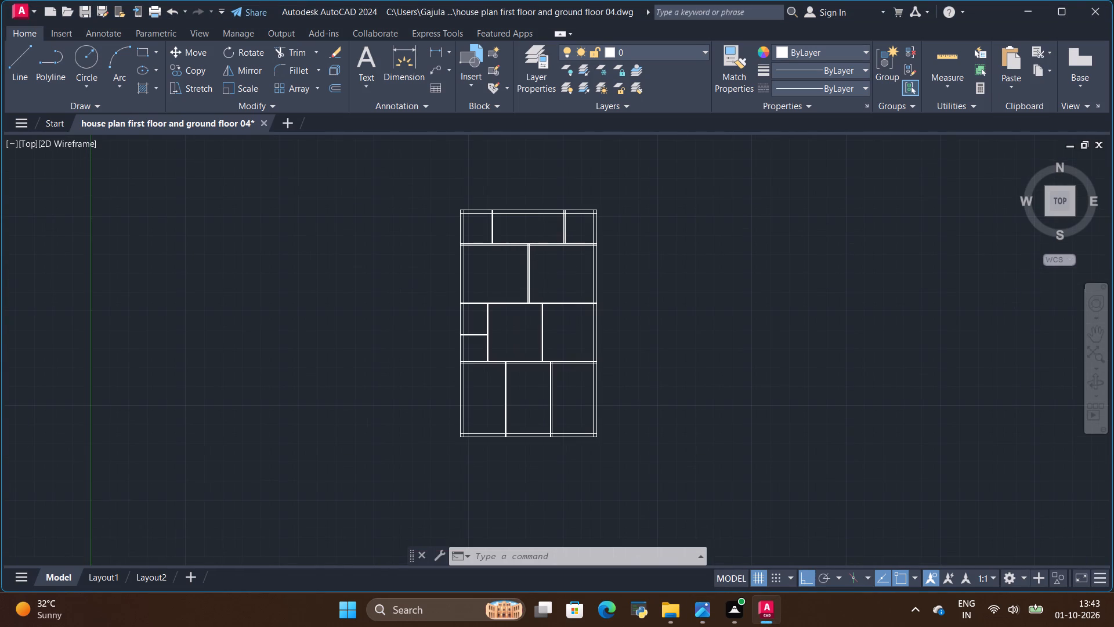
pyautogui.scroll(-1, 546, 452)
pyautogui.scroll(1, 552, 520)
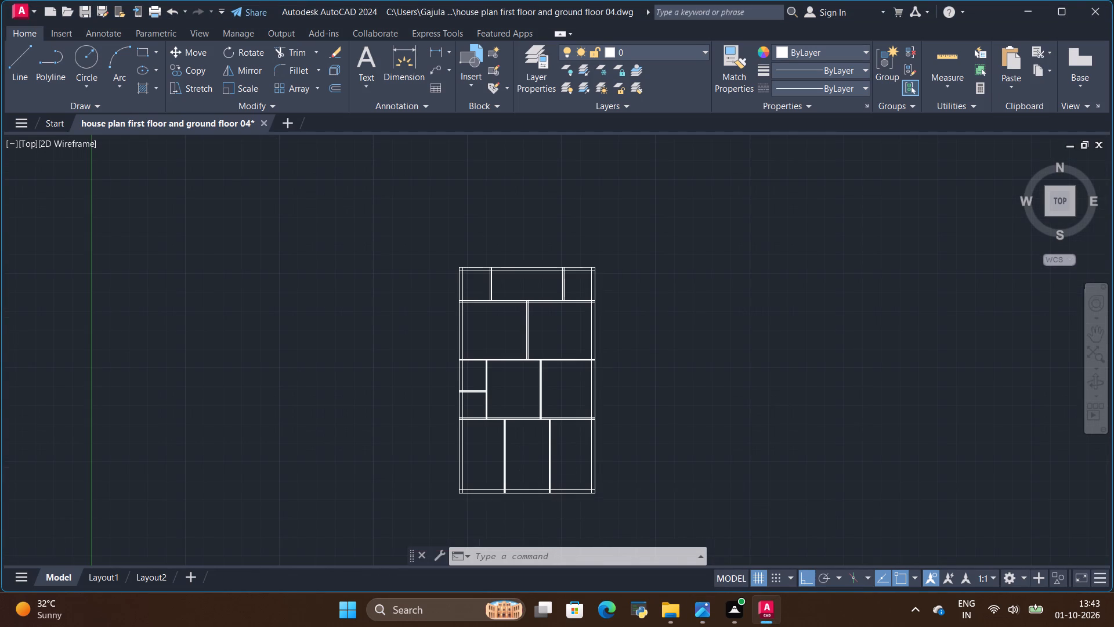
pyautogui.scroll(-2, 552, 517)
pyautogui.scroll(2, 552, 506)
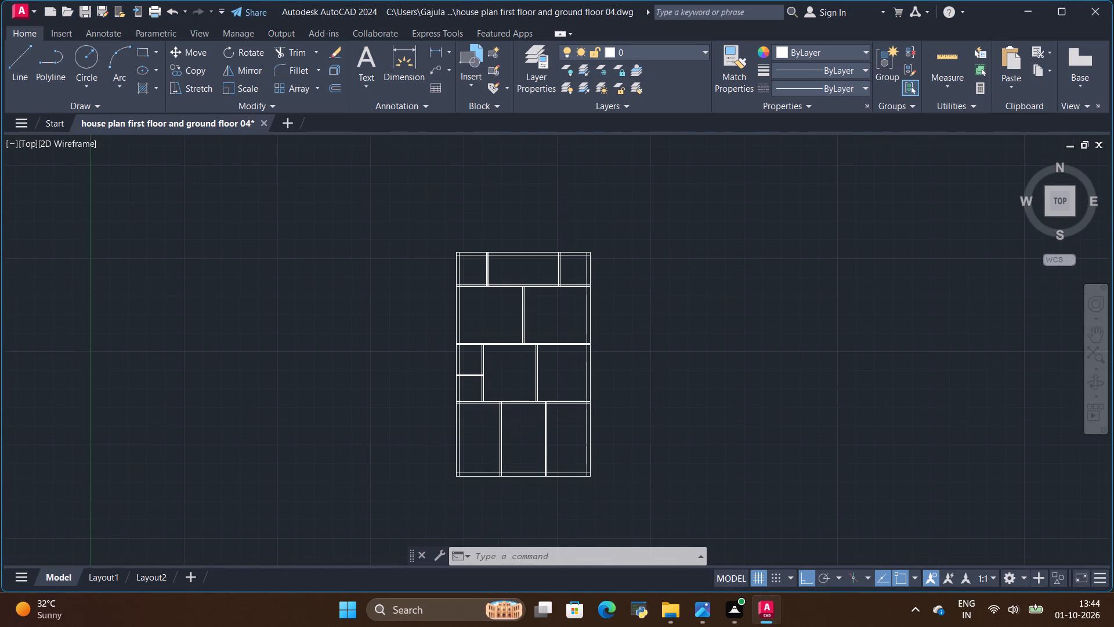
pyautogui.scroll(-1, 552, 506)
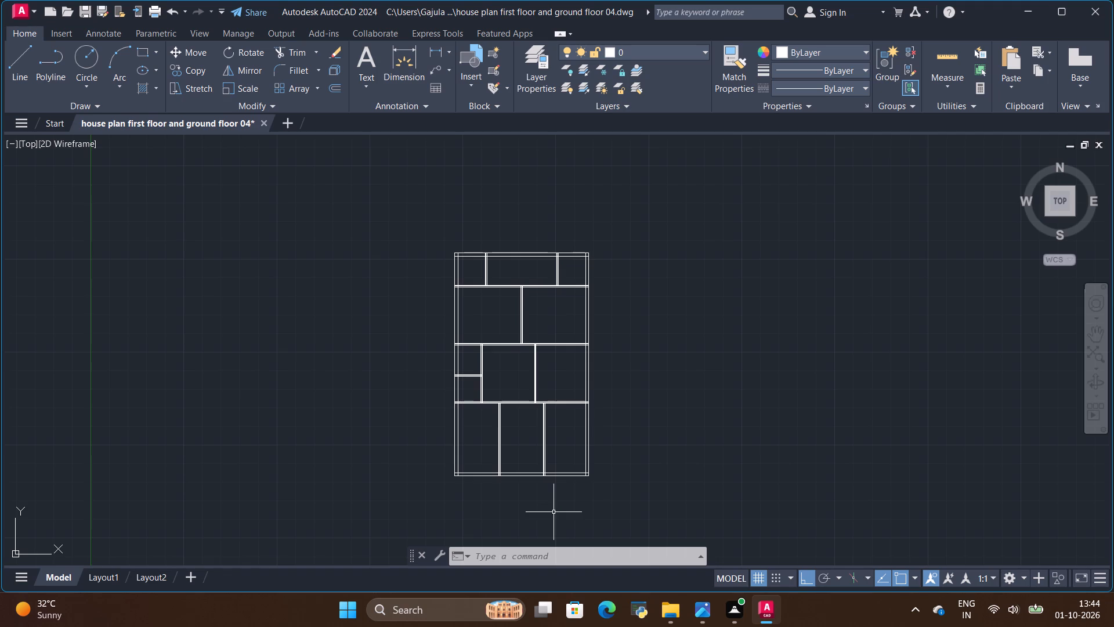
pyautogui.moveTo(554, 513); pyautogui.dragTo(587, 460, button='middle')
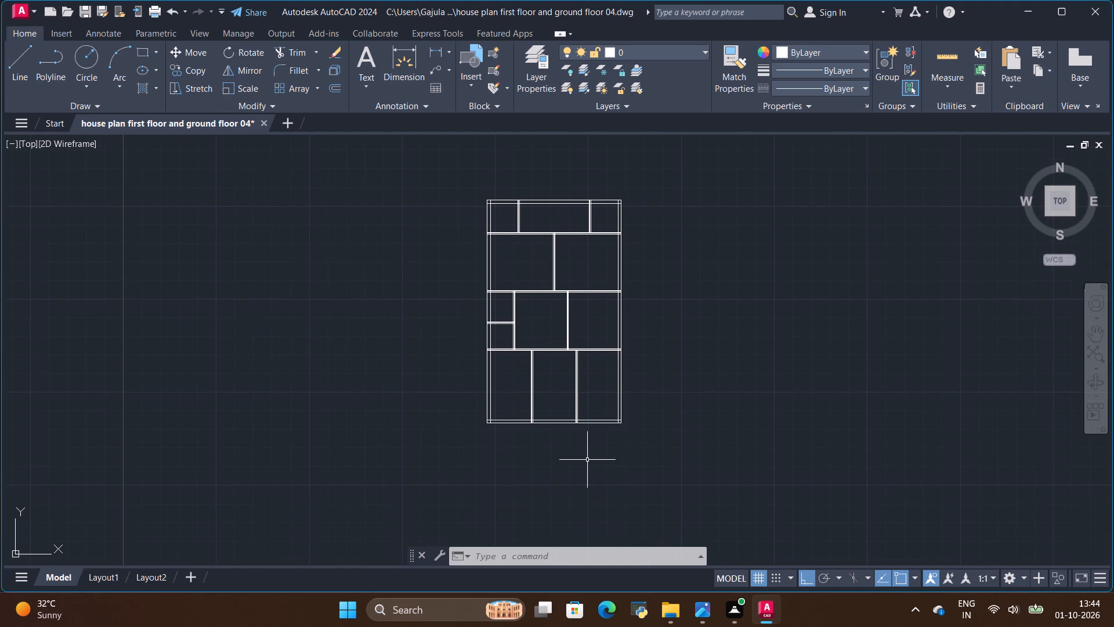
# Check the reference image's bedroom, bath, toilet and hall walls against the drafted partition layout.
pyautogui.hotkey('alt', 'Tab')
pyautogui.scroll(-1, 543, 390)
pyautogui.scroll(1, 543, 390)
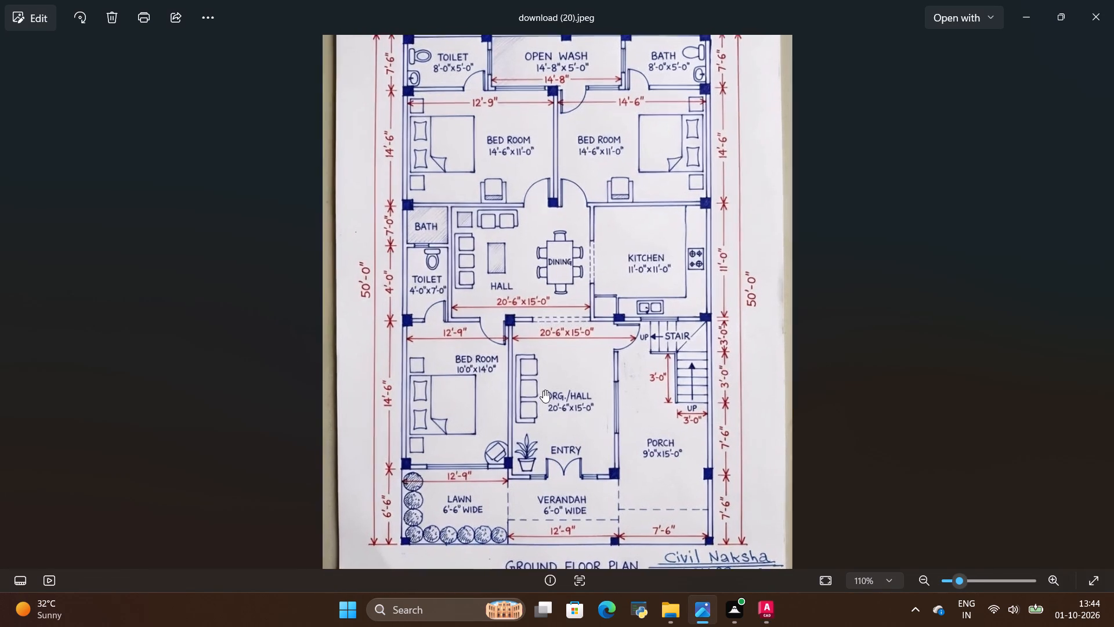
pyautogui.scroll(-2, 543, 390)
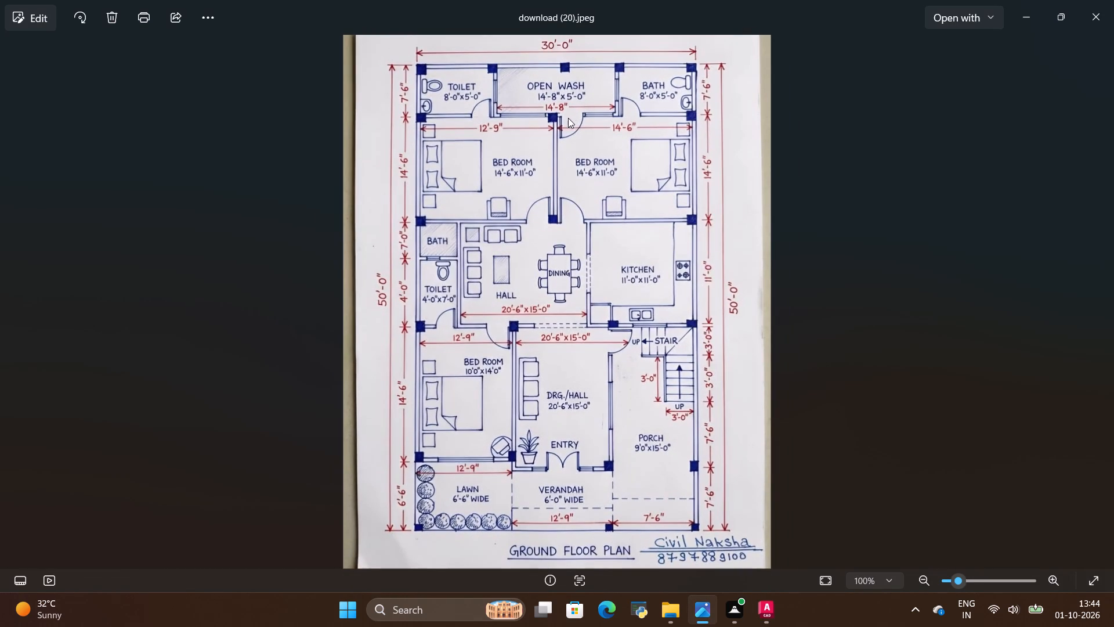
pyautogui.scroll(1, 697, 163)
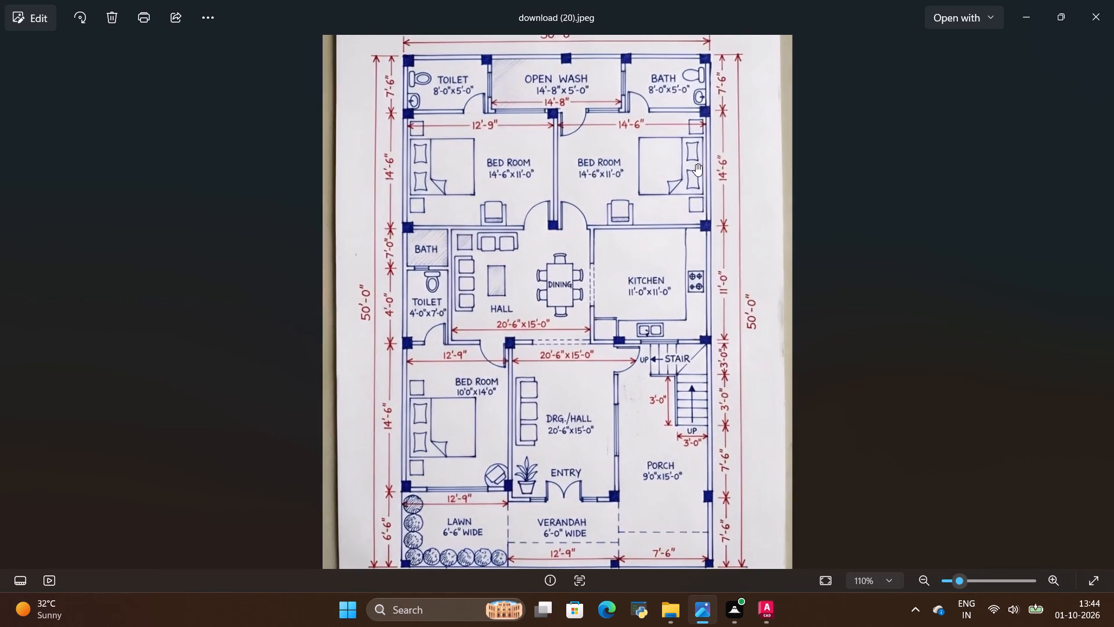
pyautogui.scroll(-2, 708, 260)
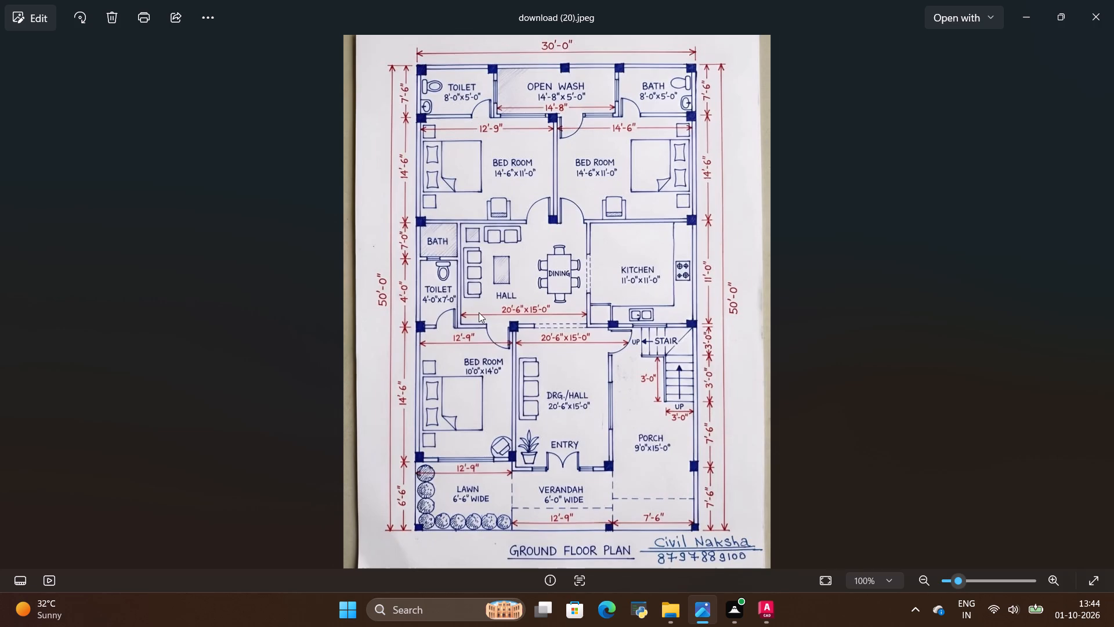
pyautogui.hotkey('alt', 'Tab')
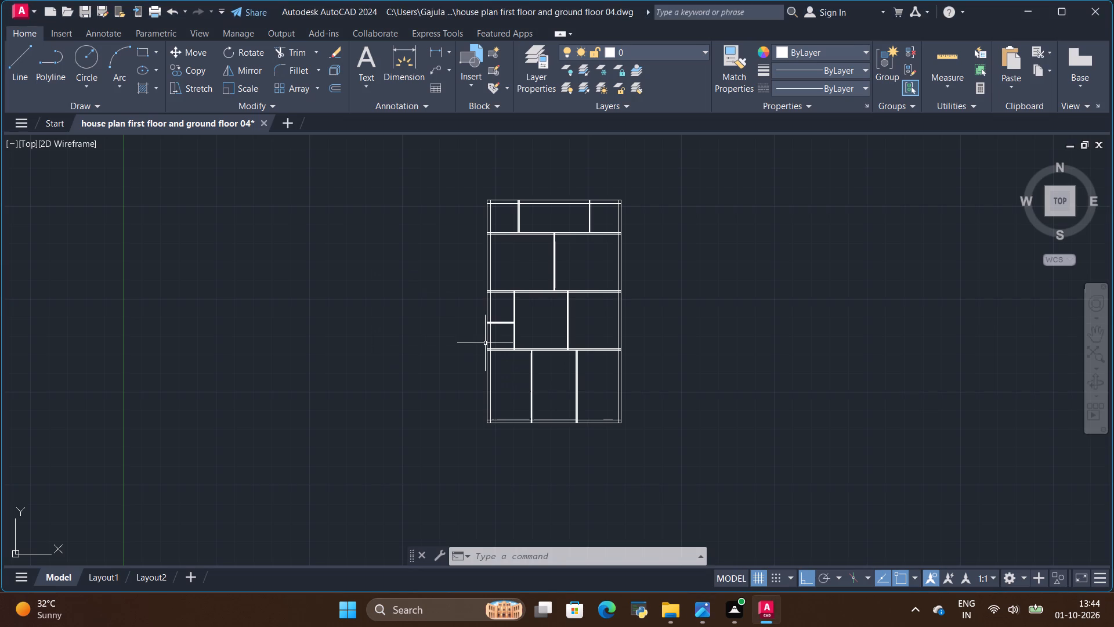
pyautogui.hotkey('alt', 'Tab')
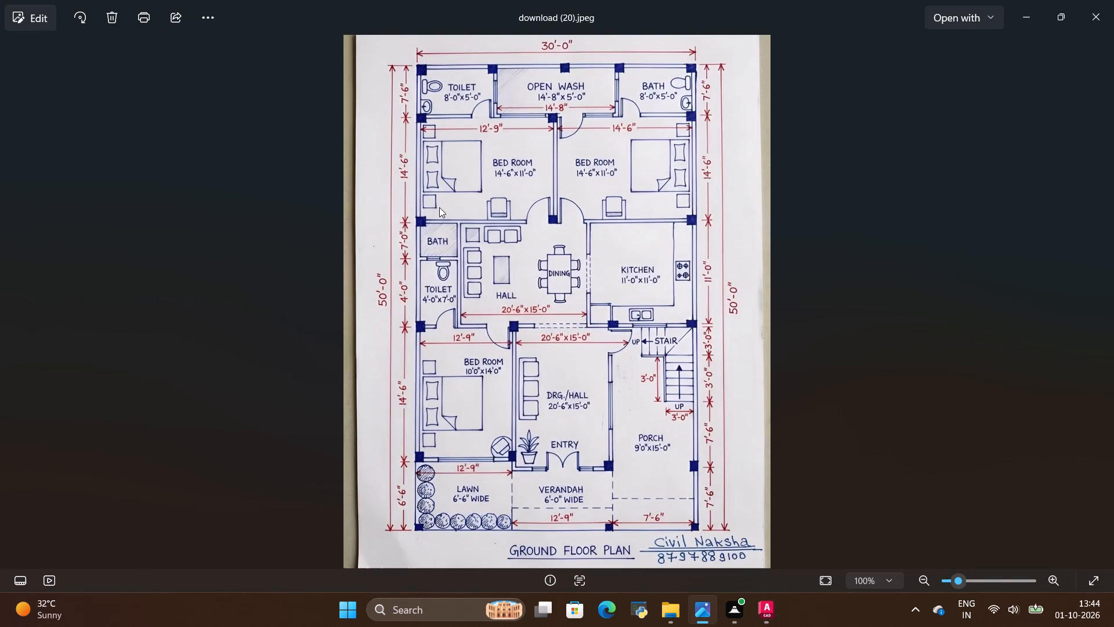
pyautogui.hotkey('alt', 'Tab')
pyautogui.hotkey('alt', 'Tab')
pyautogui.hotkey('alt', 'Tab')
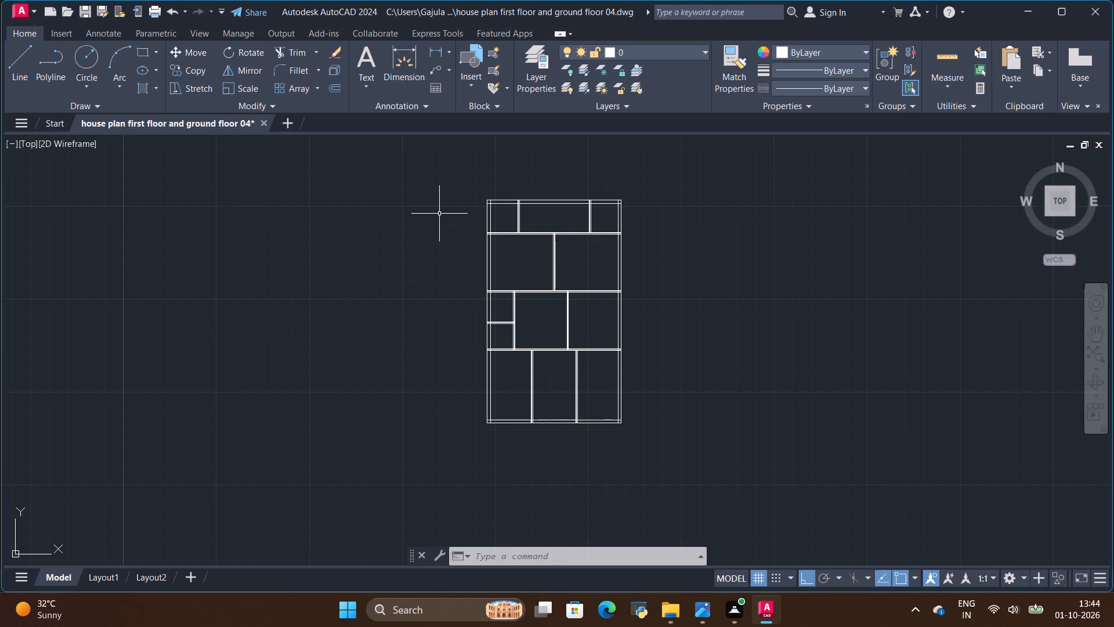
# Compare the drawing hall, porch and stair area in the reference image with the drafted front room row.
pyautogui.hotkey('alt', 'Tab')
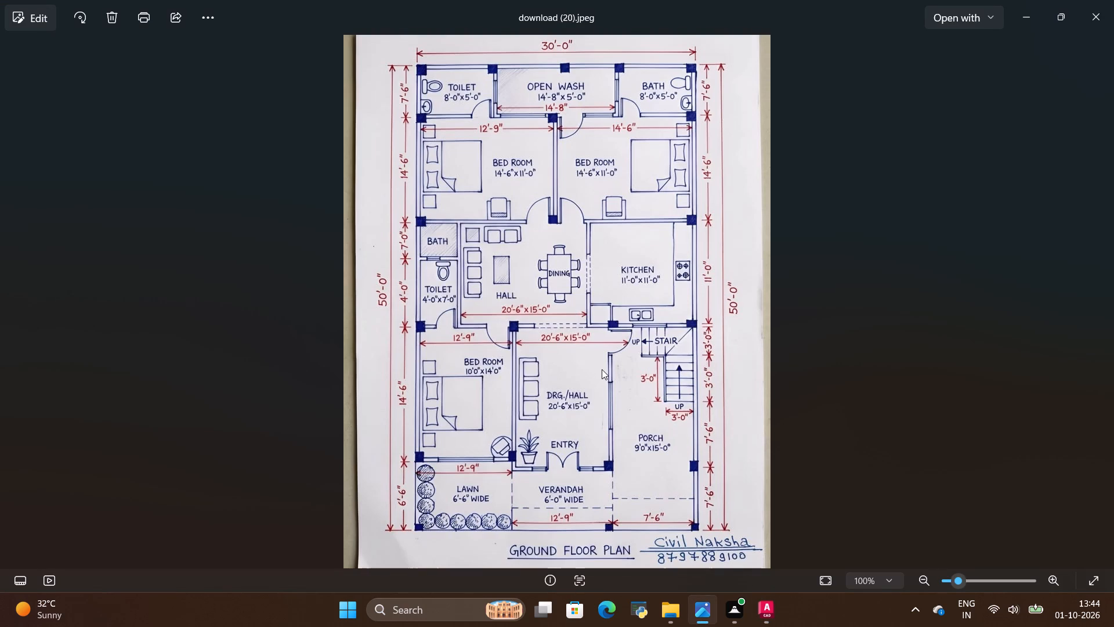
pyautogui.hotkey('alt', 'Tab')
pyautogui.hotkey('alt', 'Tab')
pyautogui.hotkey('alt', 'Tab')
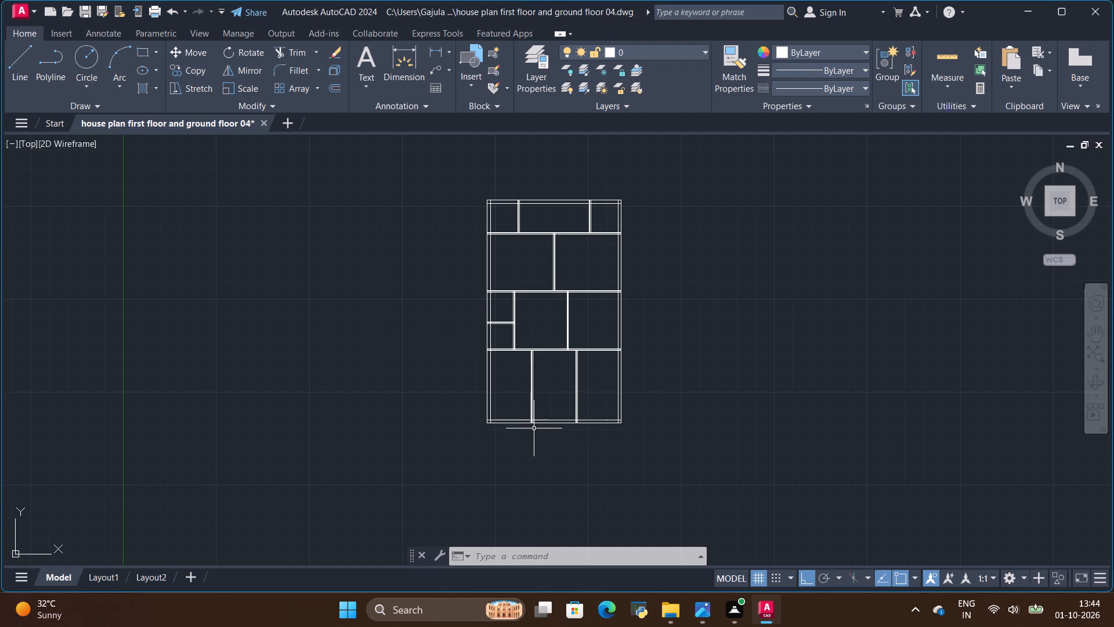
pyautogui.scroll(4, 549, 424)
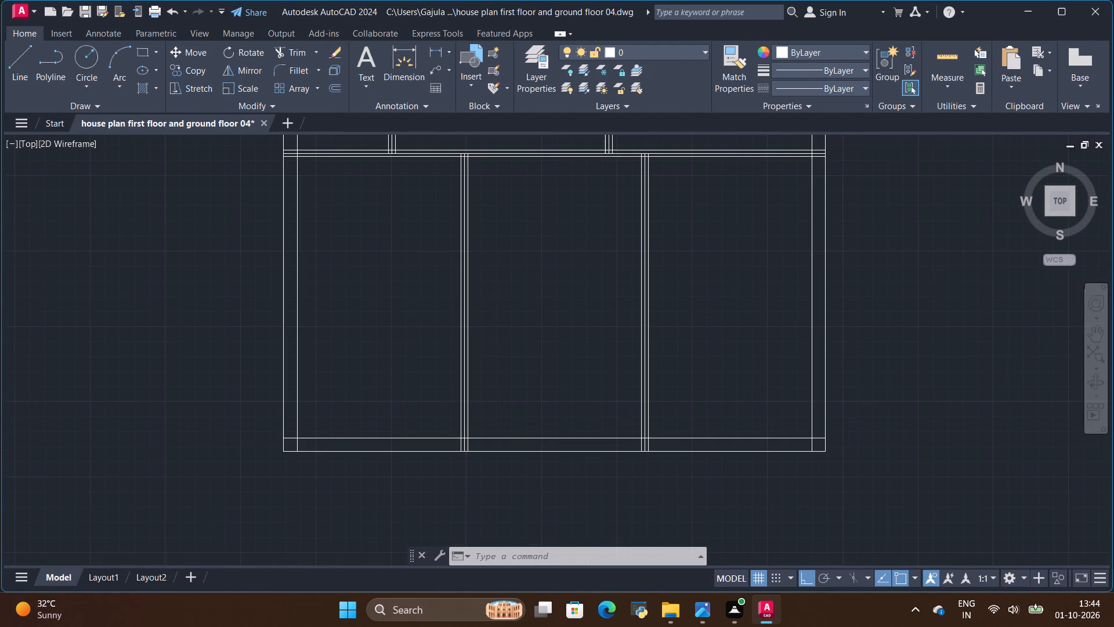
pyautogui.scroll(-4, 550, 406)
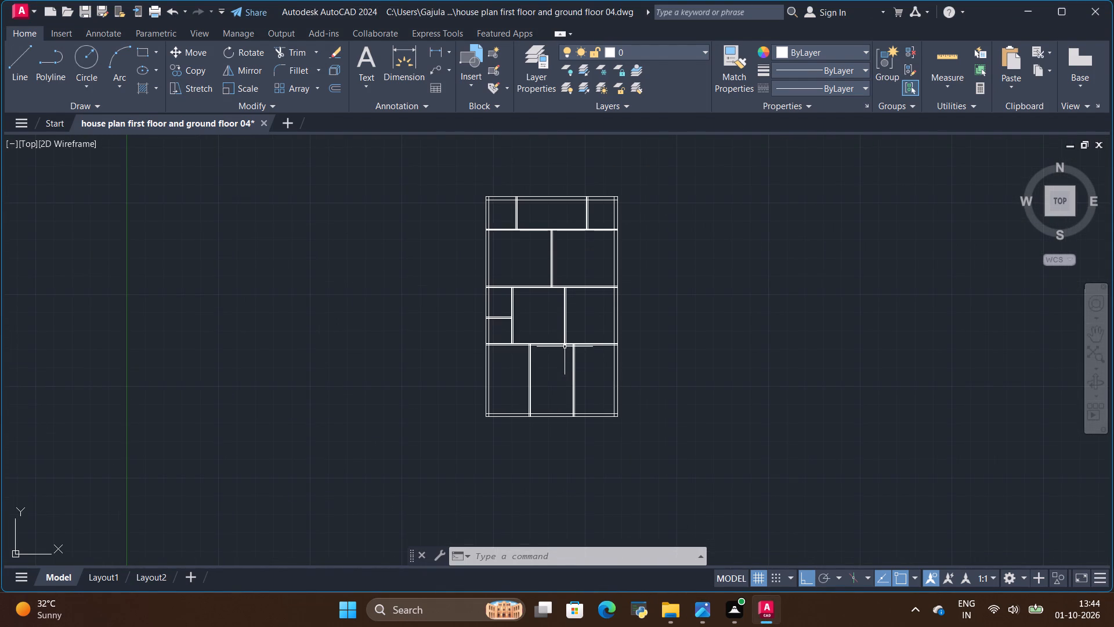
pyautogui.hotkey('alt', 'Tab')
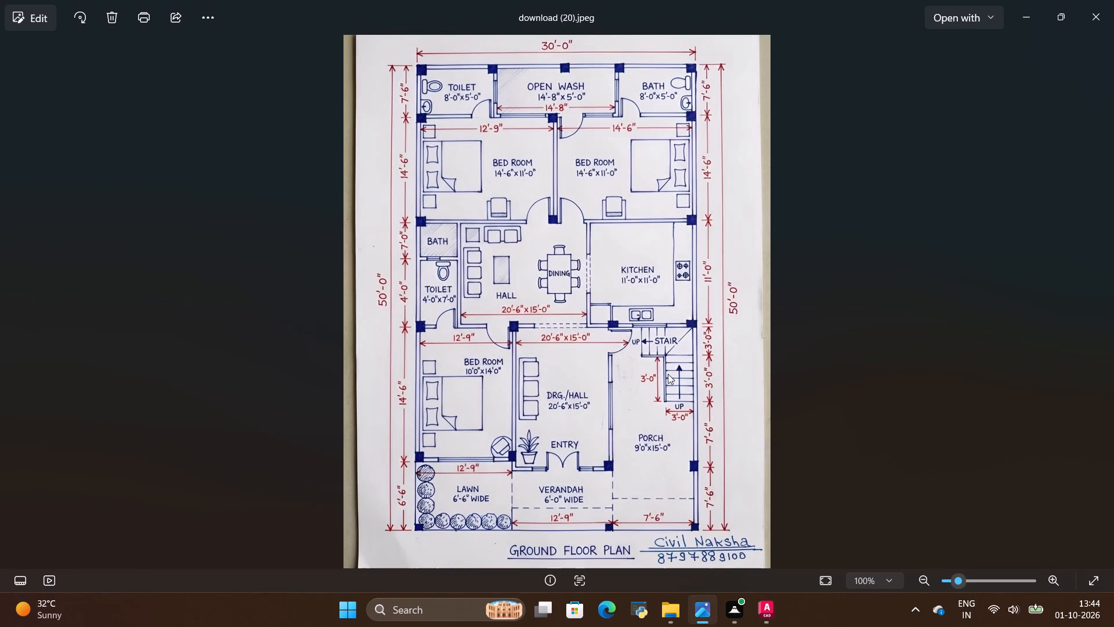
# Compare the reference image's overall wall layout with the drafted outer walls and partitions in AutoCAD.
pyautogui.hotkey('alt', 'Tab')
pyautogui.hotkey('alt', 'Tab')
pyautogui.scroll(2, 667, 388)
pyautogui.scroll(-2, 680, 335)
pyautogui.hotkey('alt', 'Tab')
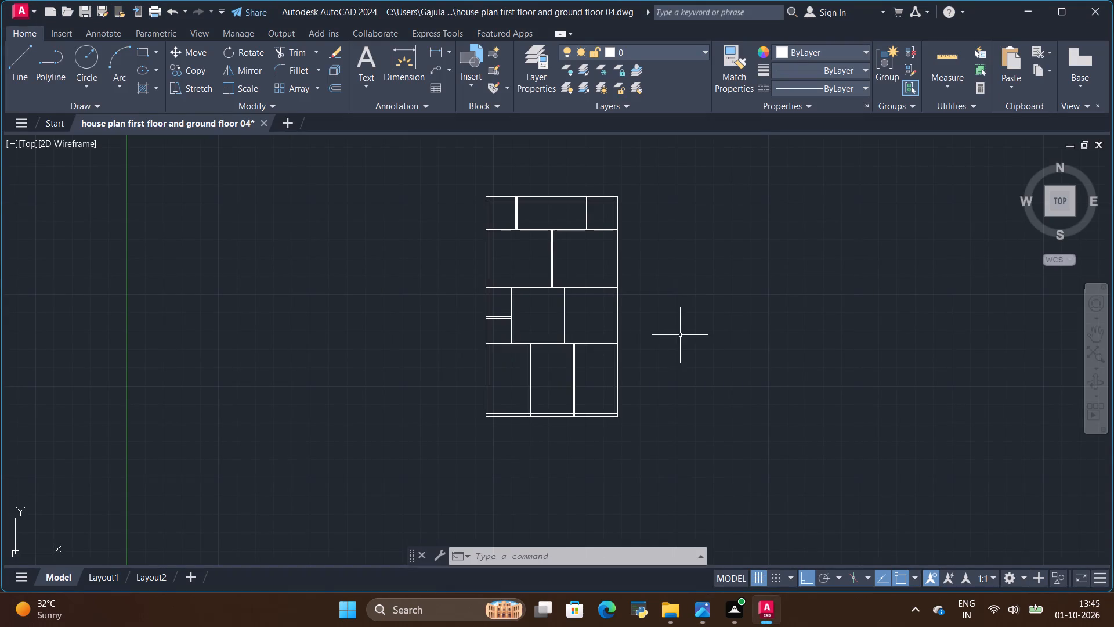
pyautogui.scroll(1, 562, 333)
pyautogui.scroll(-1, 562, 333)
pyautogui.scroll(1, 547, 190)
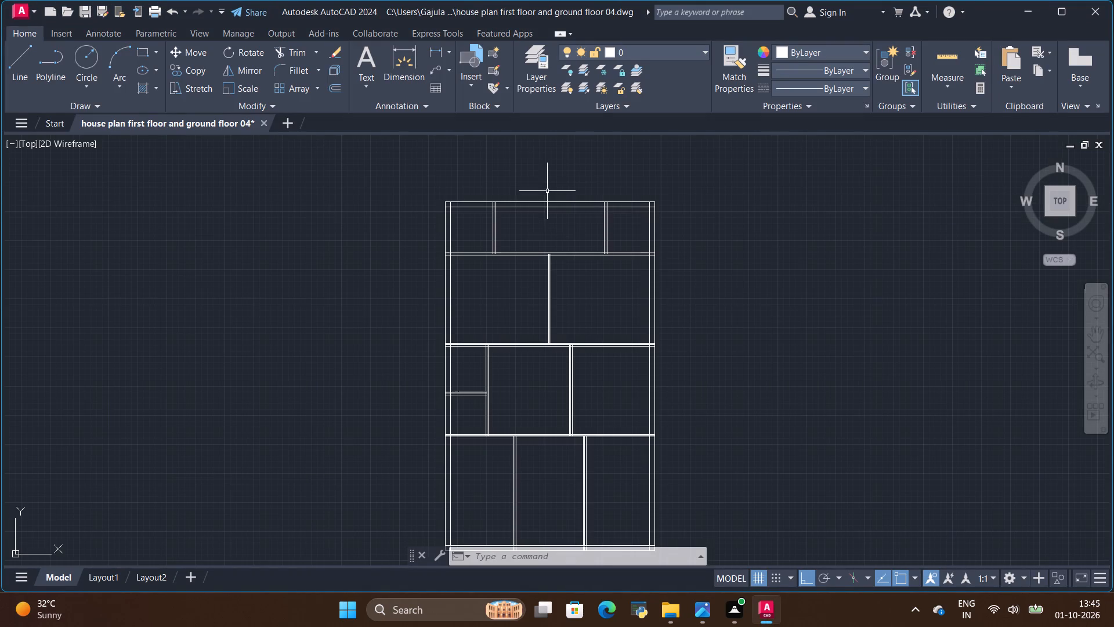
pyautogui.scroll(-1, 549, 233)
# Switch to the reference image and examine its lower half: front bedroom, drawing hall, entry, porch, lawn and verandah.
pyautogui.hotkey('alt', 'Tab')
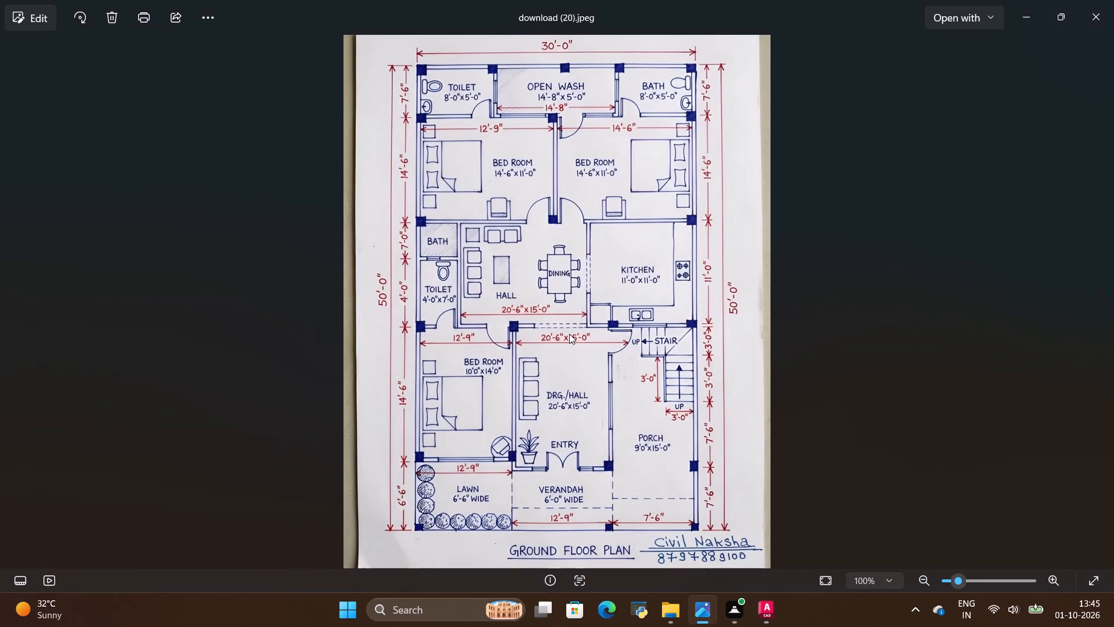
pyautogui.scroll(-4, 571, 332)
pyautogui.scroll(2, 571, 331)
pyautogui.scroll(-1, 571, 331)
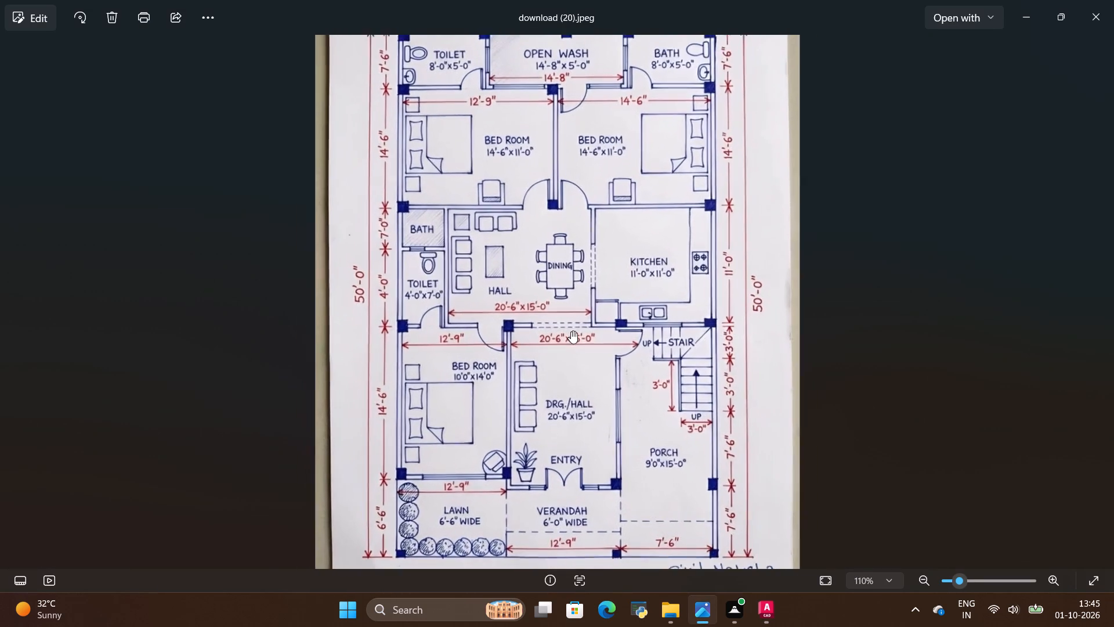
pyautogui.scroll(-7, 571, 331)
pyautogui.scroll(2, 593, 345)
pyautogui.scroll(-5, 593, 345)
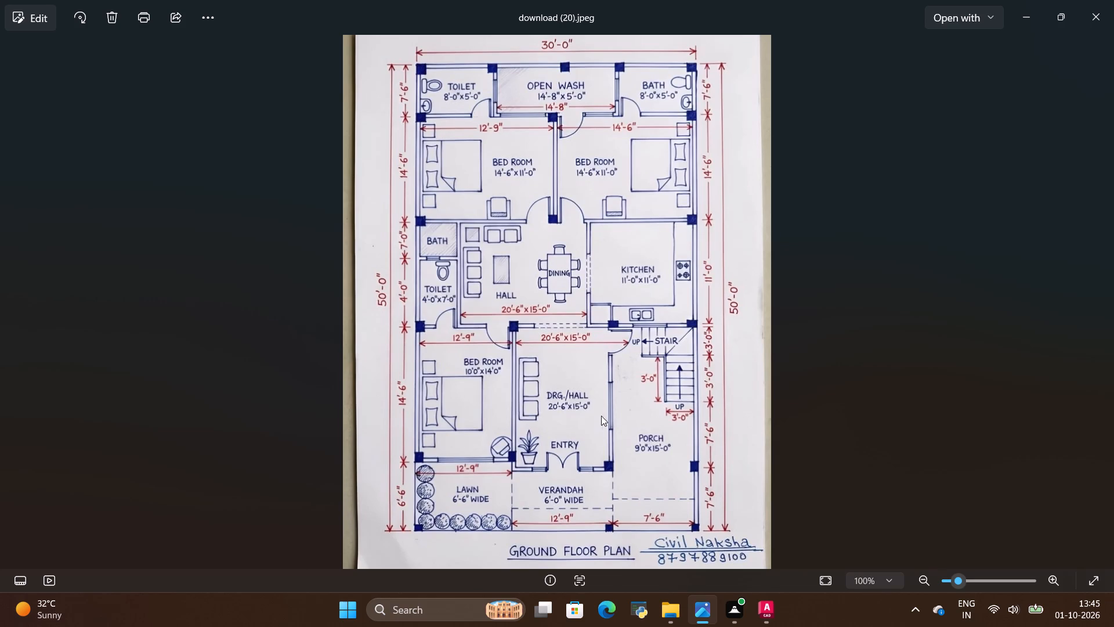
pyautogui.scroll(2, 441, 396)
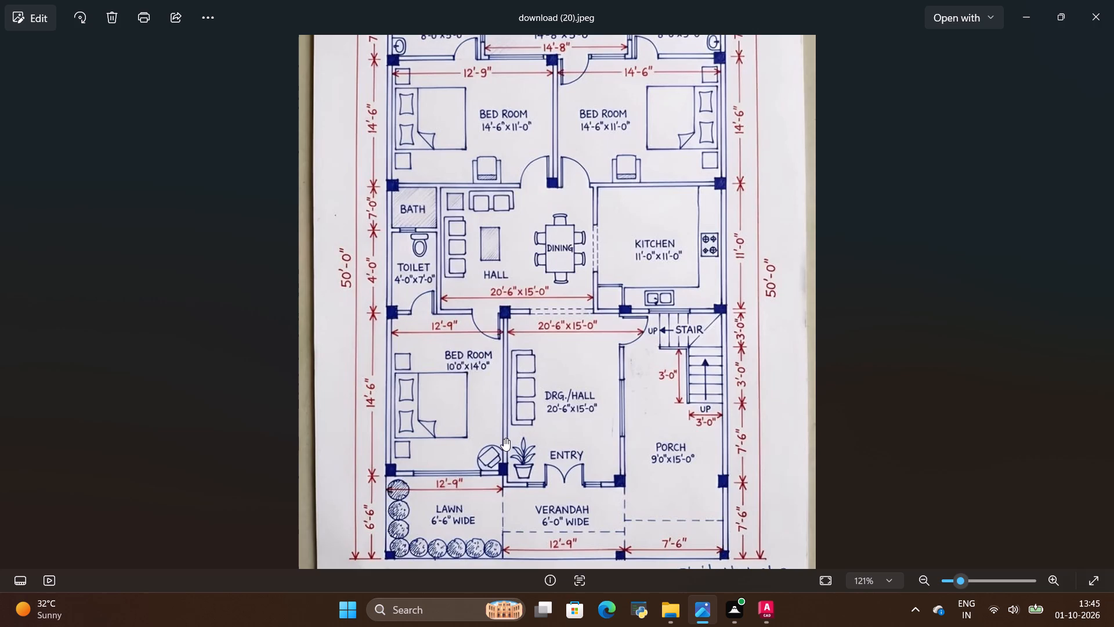
# Compare the drafted front outer wall in AutoCAD with the front wall of the bedroom and drawing hall in the reference image.
pyautogui.hotkey('alt', 'Tab')
pyautogui.scroll(2, 504, 433)
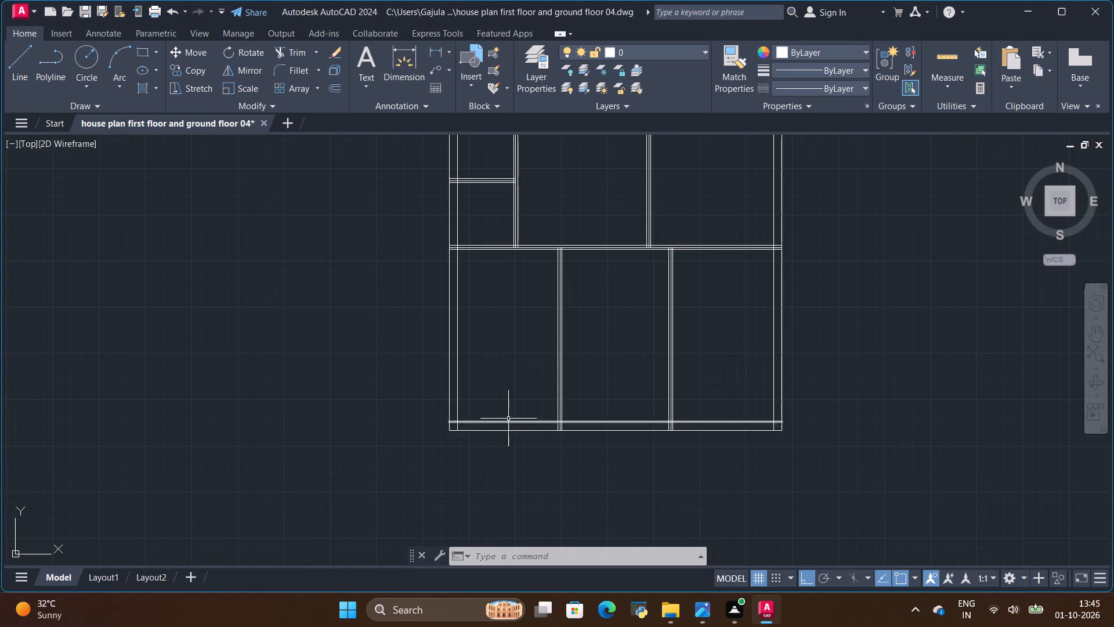
pyautogui.scroll(1, 508, 416)
pyautogui.scroll(-3, 508, 416)
pyautogui.hotkey('alt', 'Tab')
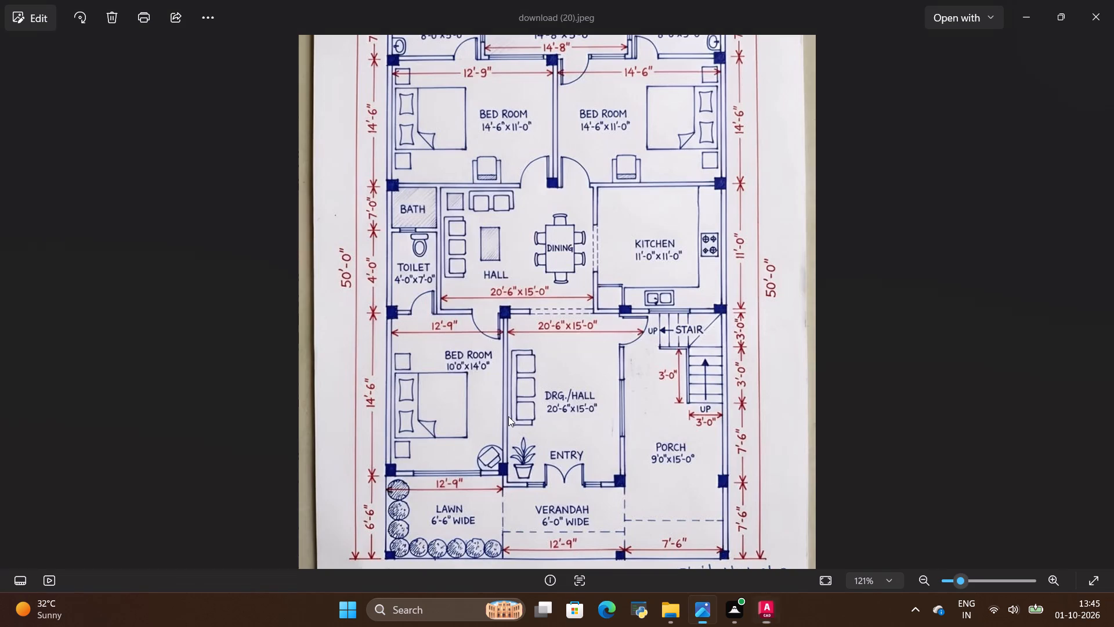
pyautogui.scroll(-2, 508, 416)
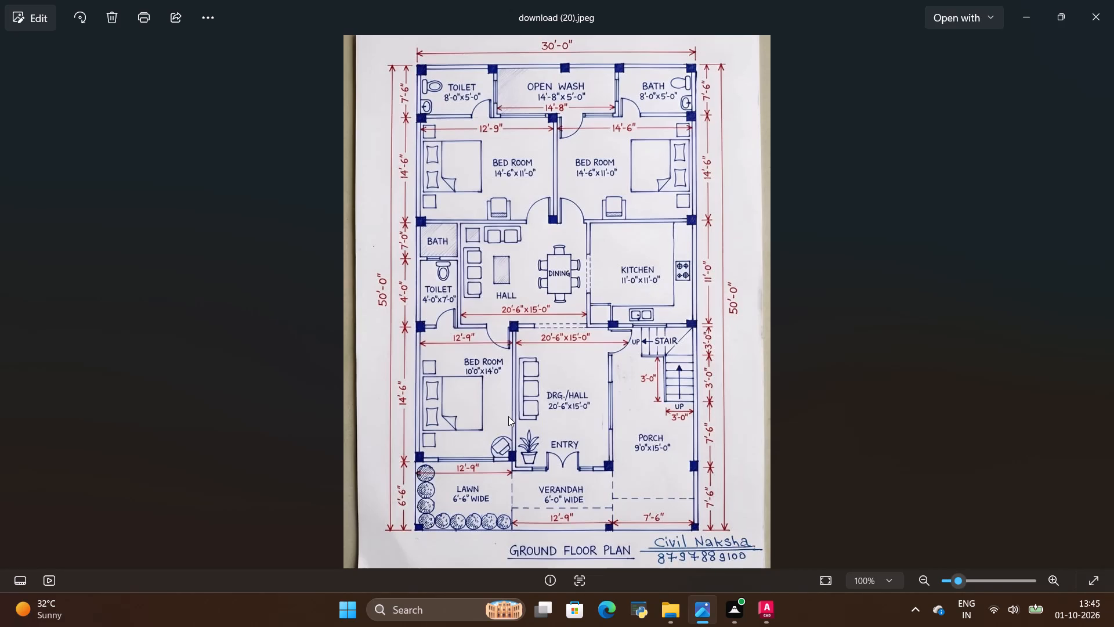
# In AutoCAD, draw a 9" vertical line continuing into a 5' horizontal line, outside the plan near its lower-left corner.
pyautogui.hotkey('alt', 'Tab')
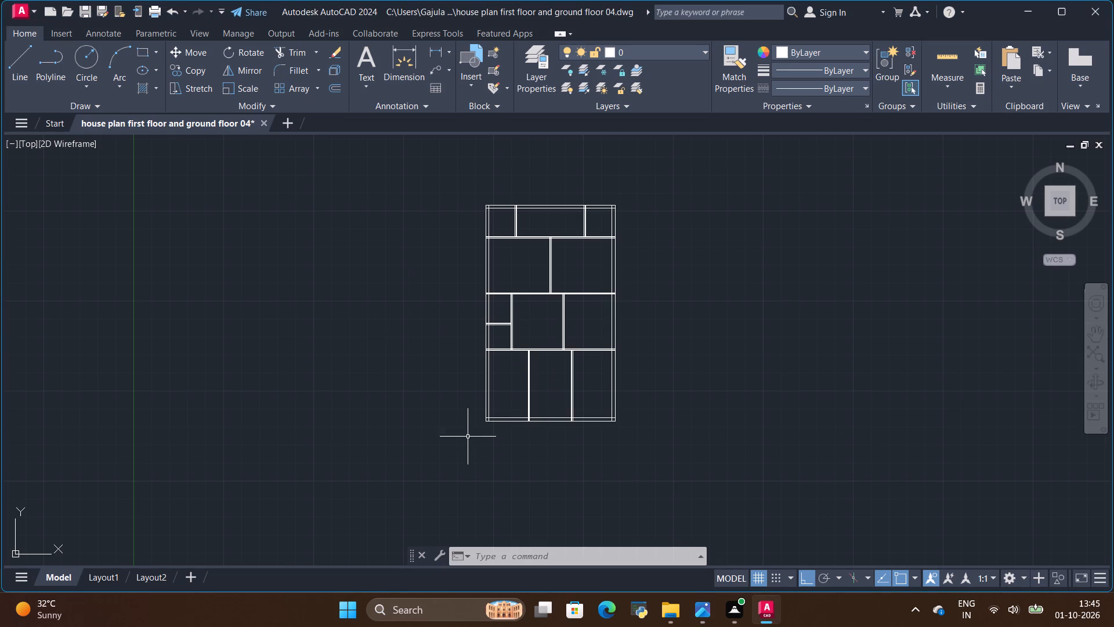
pyautogui.scroll(4, 519, 423)
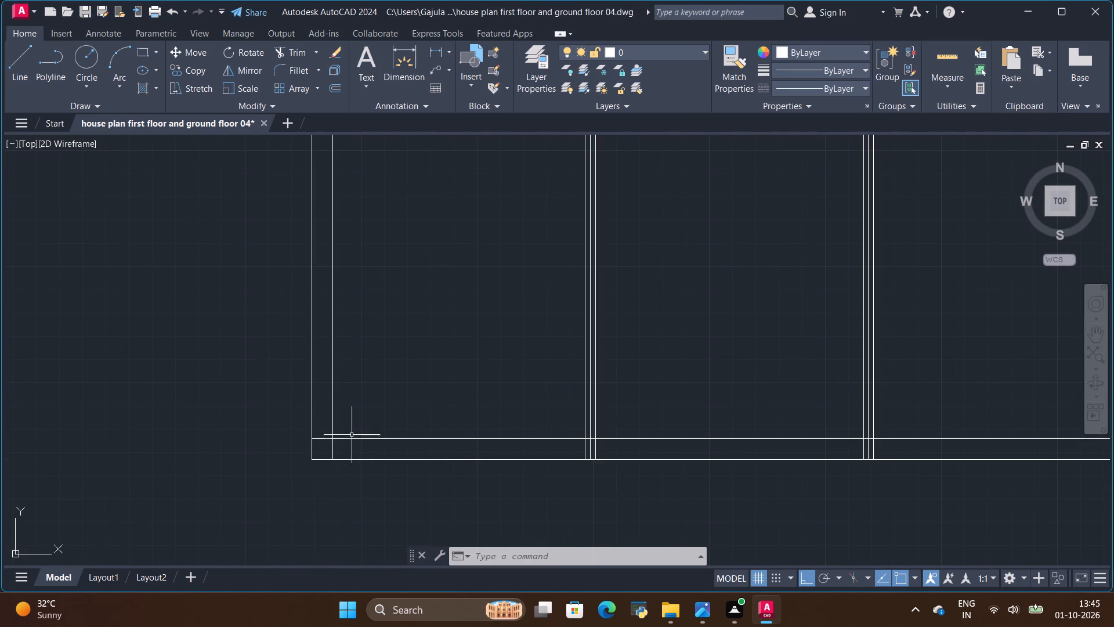
pyautogui.click(19, 62)
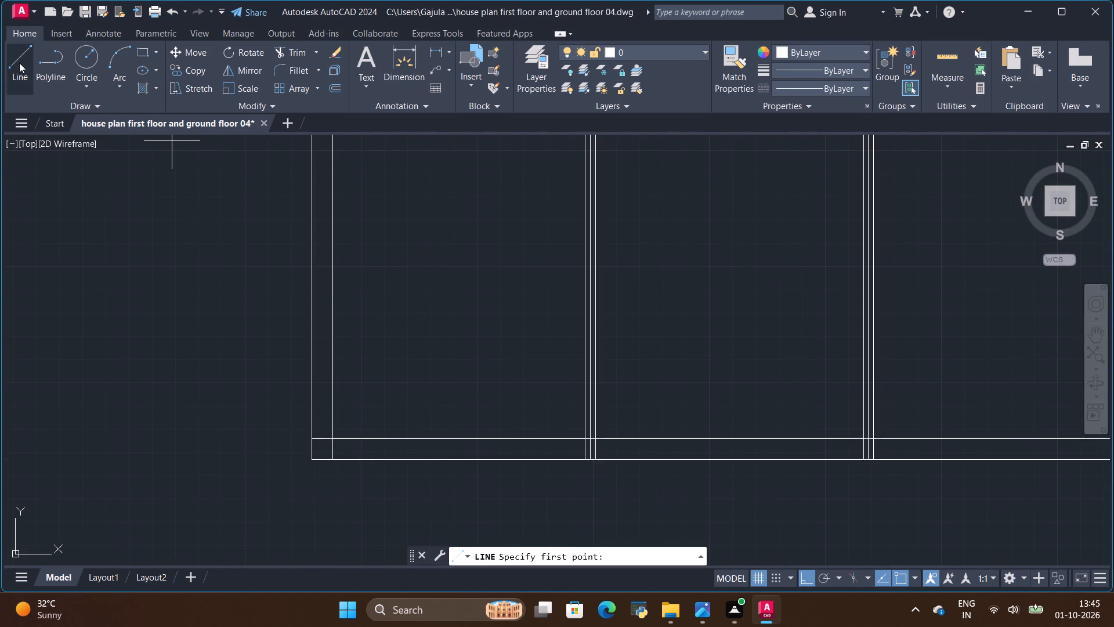
pyautogui.click(96, 301)
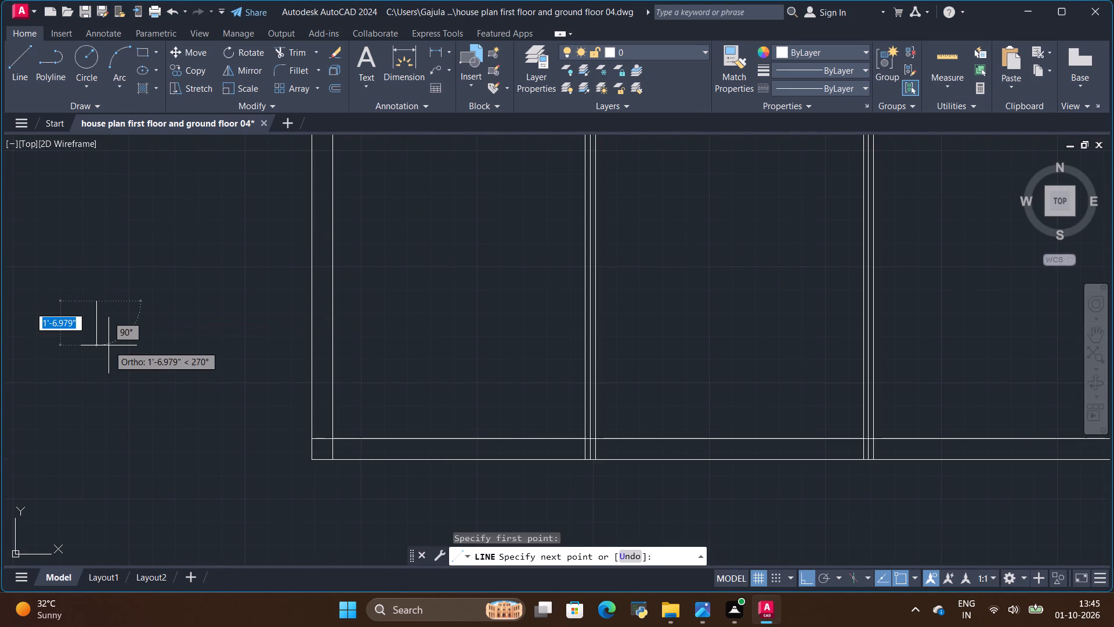
pyautogui.press('BackSpace')
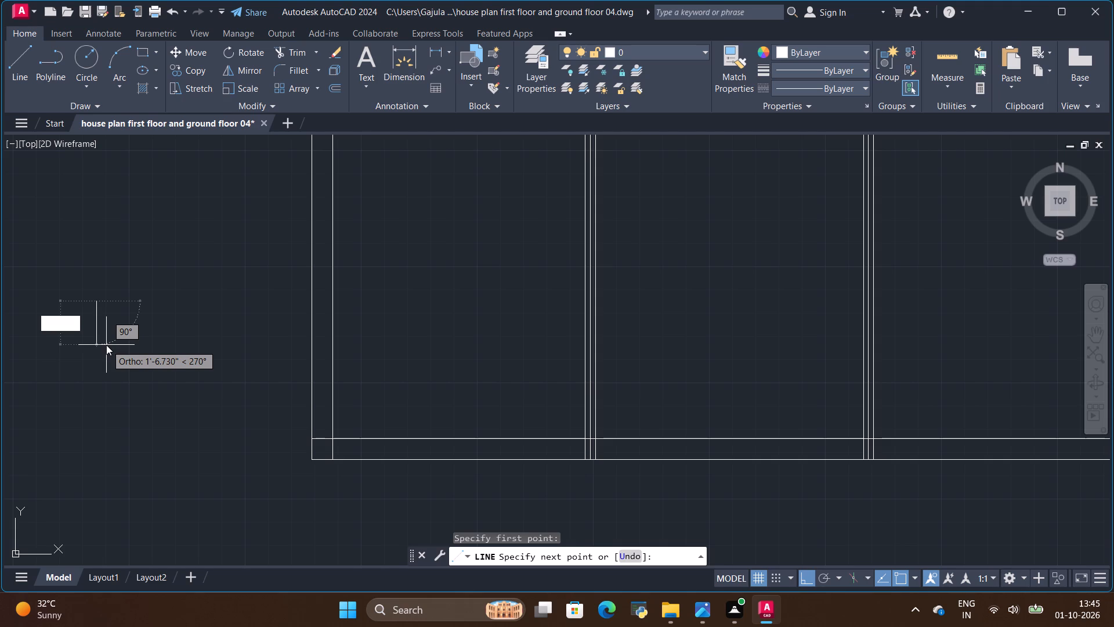
pyautogui.press('BackSpace')
pyautogui.press('9')
pyautogui.hotkey('shift', '"')
pyautogui.press('Return')
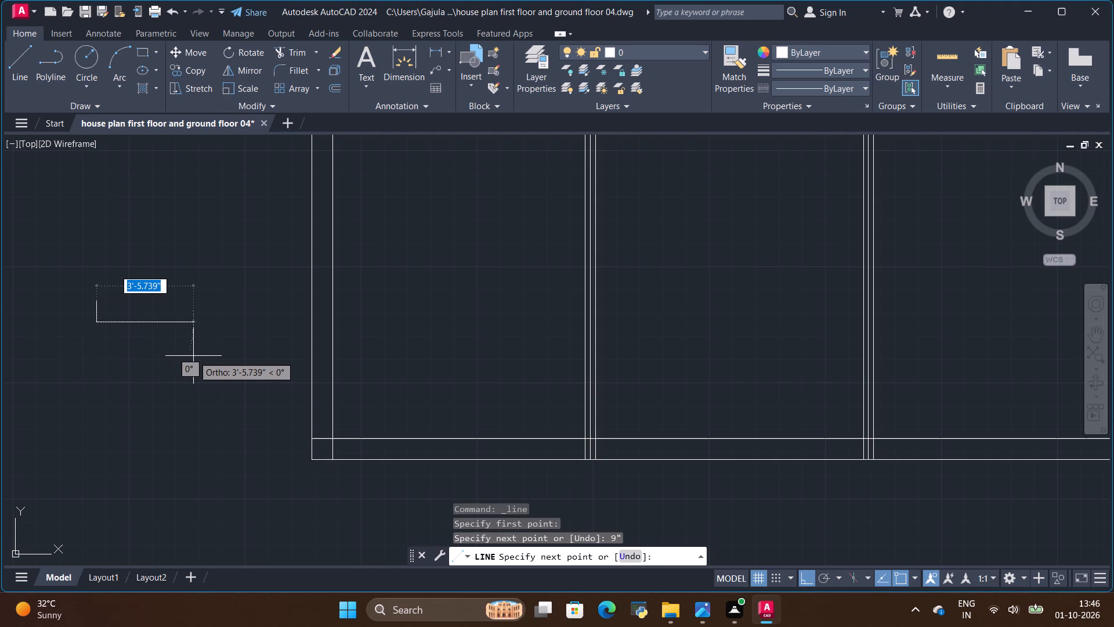
pyautogui.press('BackSpace')
pyautogui.press('BackSpace')
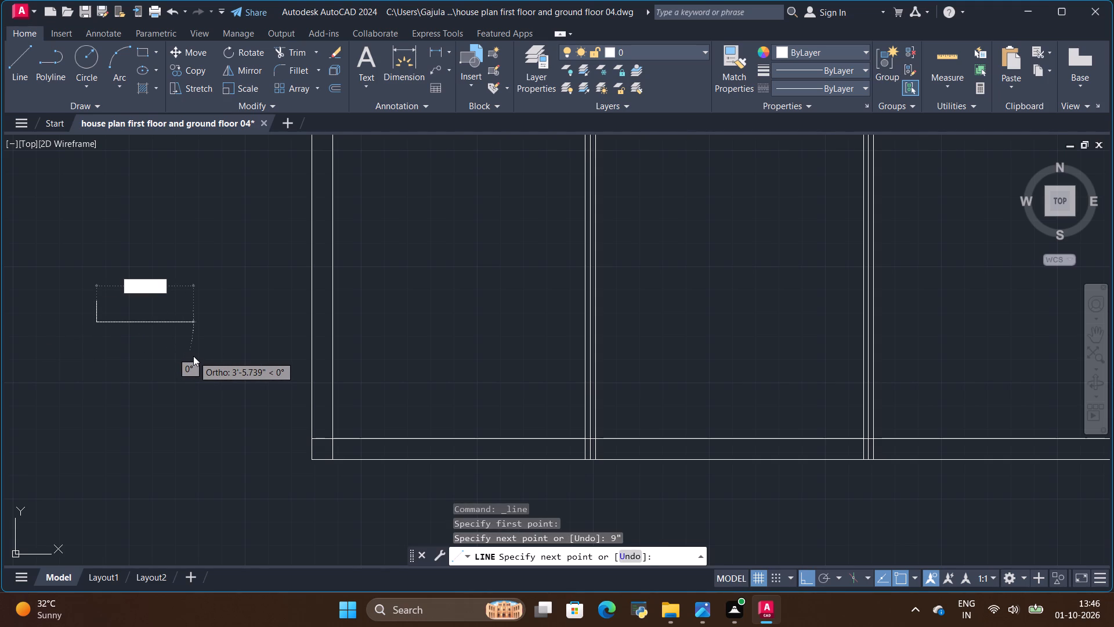
pyautogui.write("5'")
pyautogui.press('Return')
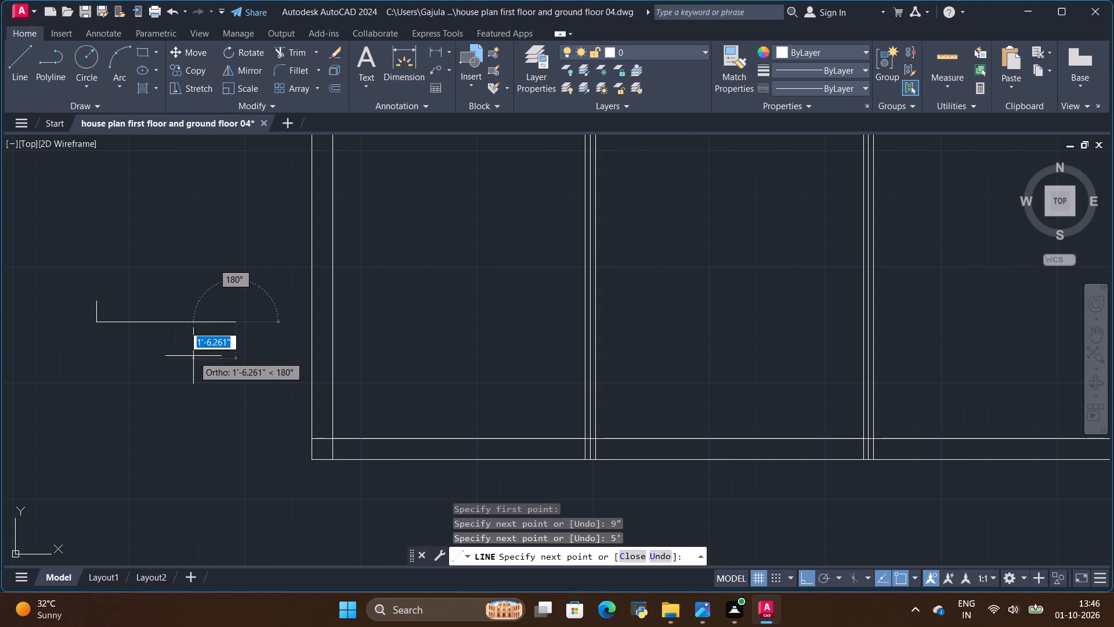
pyautogui.press('Escape')
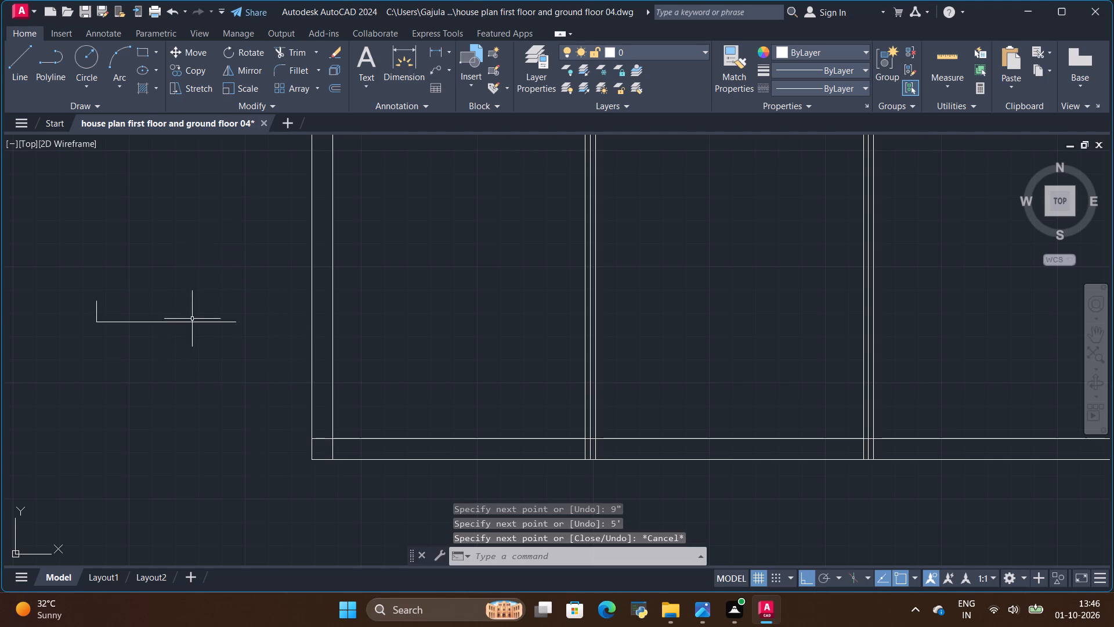
# Draw a 5' by 9" rectangle spanning the free ends of the two connected lines.
pyautogui.click(142, 52)
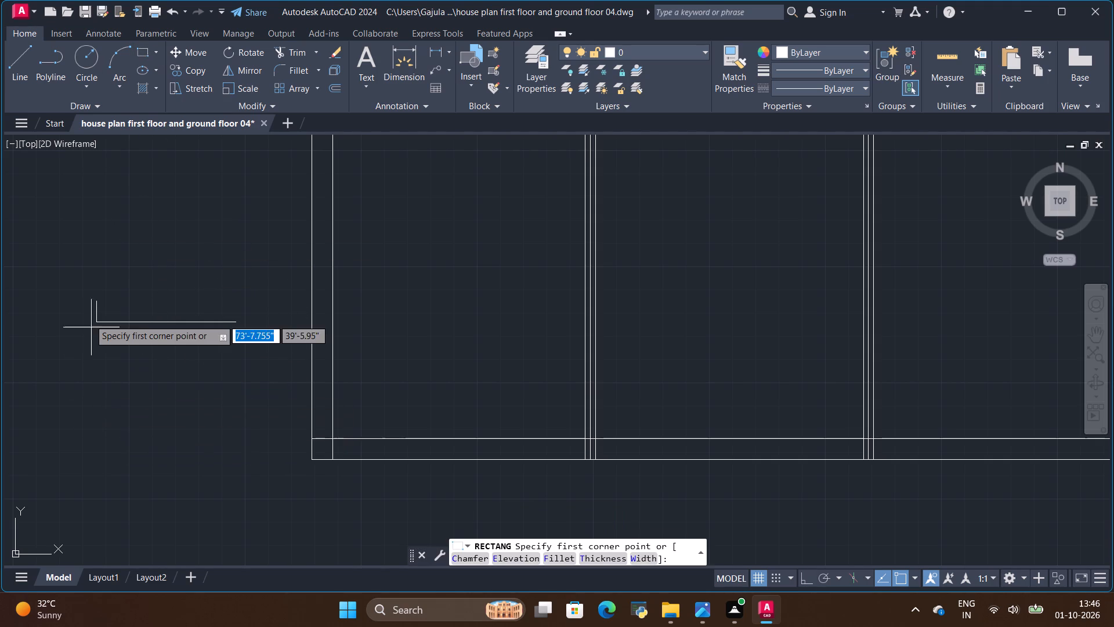
pyautogui.click(97, 302)
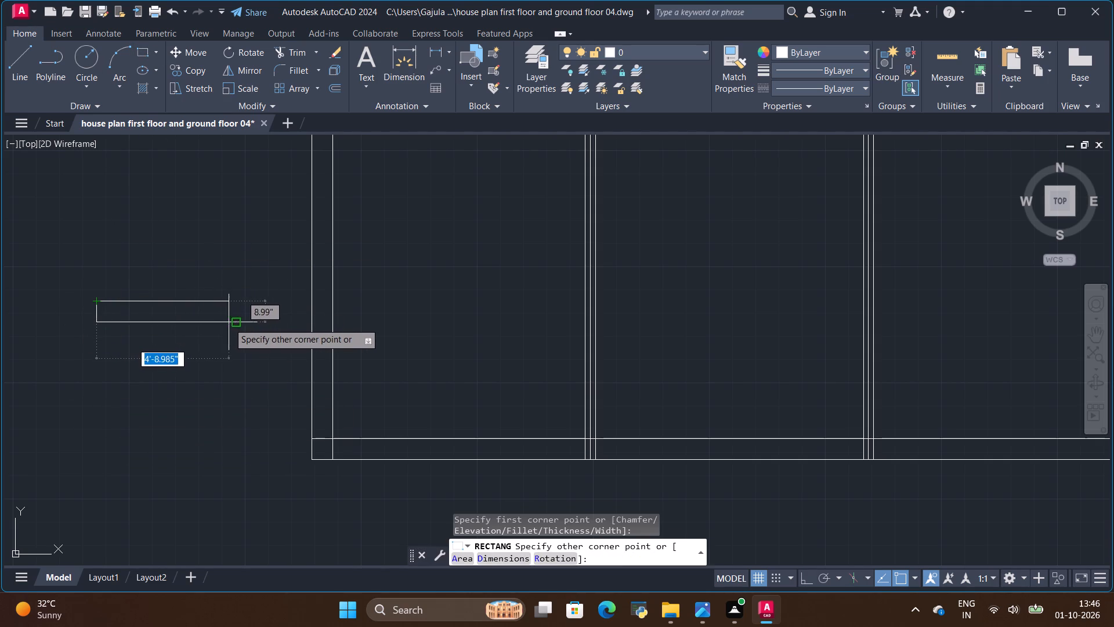
pyautogui.click(235, 323)
pyautogui.press('Escape')
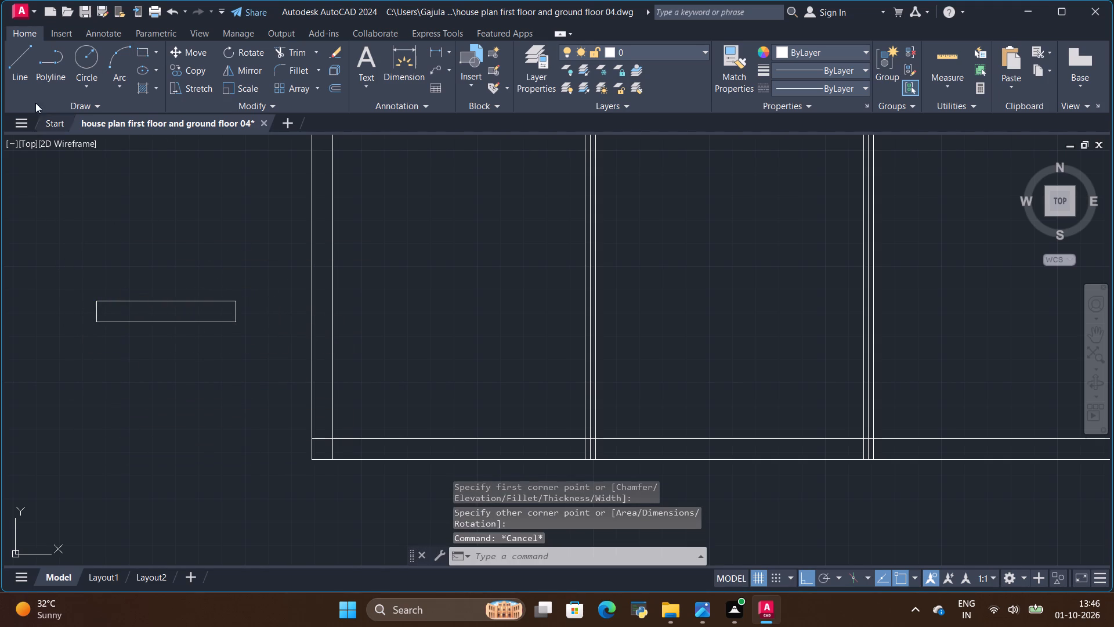
# Draw a horizontal centre line through the 5' by 9" rectangle between the midpoints of its short sides.
pyautogui.click(21, 70)
pyautogui.scroll(1, 106, 325)
pyautogui.click(89, 308)
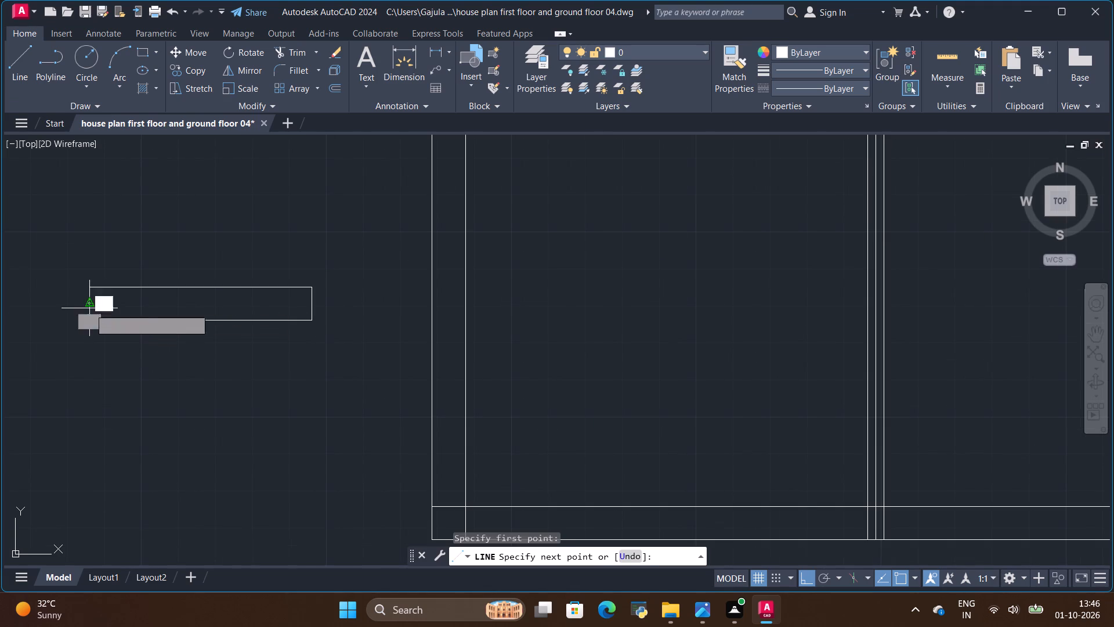
pyautogui.click(312, 309)
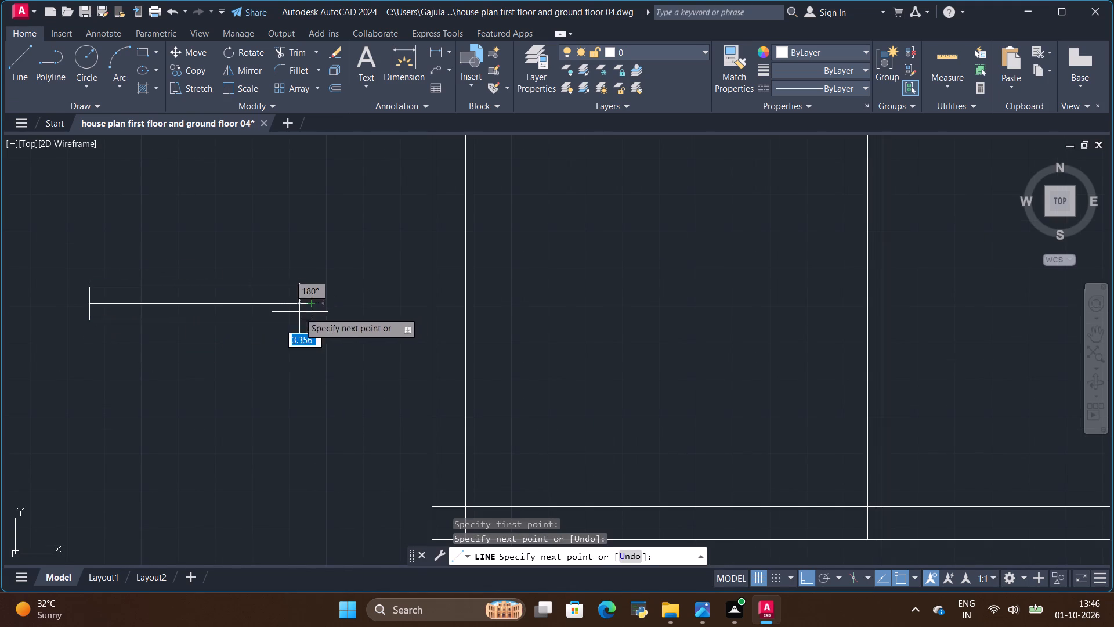
pyautogui.press('Escape')
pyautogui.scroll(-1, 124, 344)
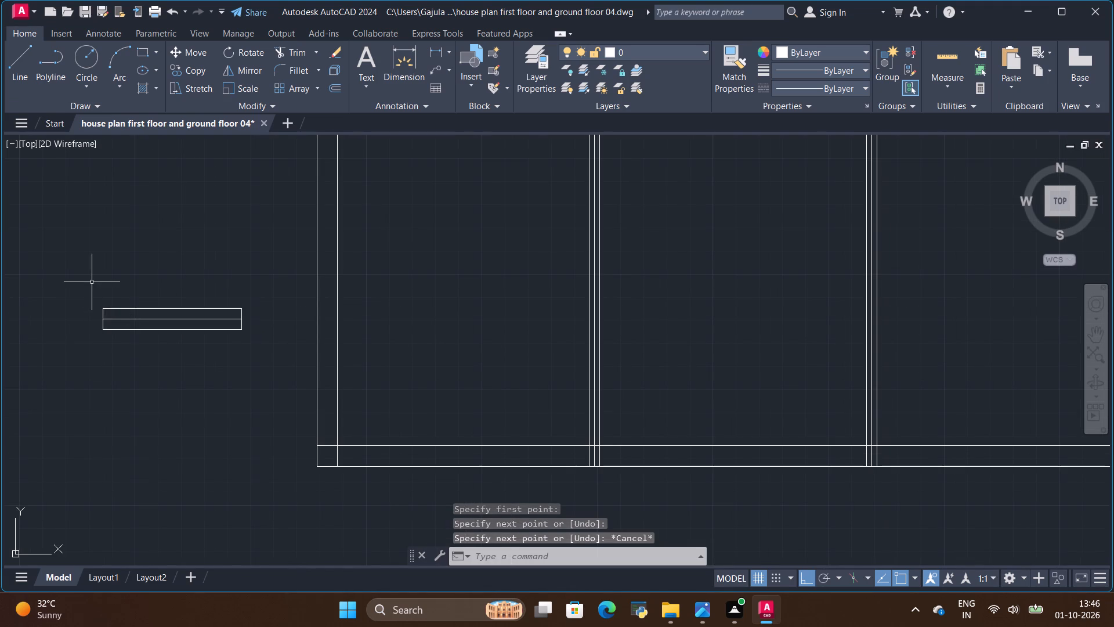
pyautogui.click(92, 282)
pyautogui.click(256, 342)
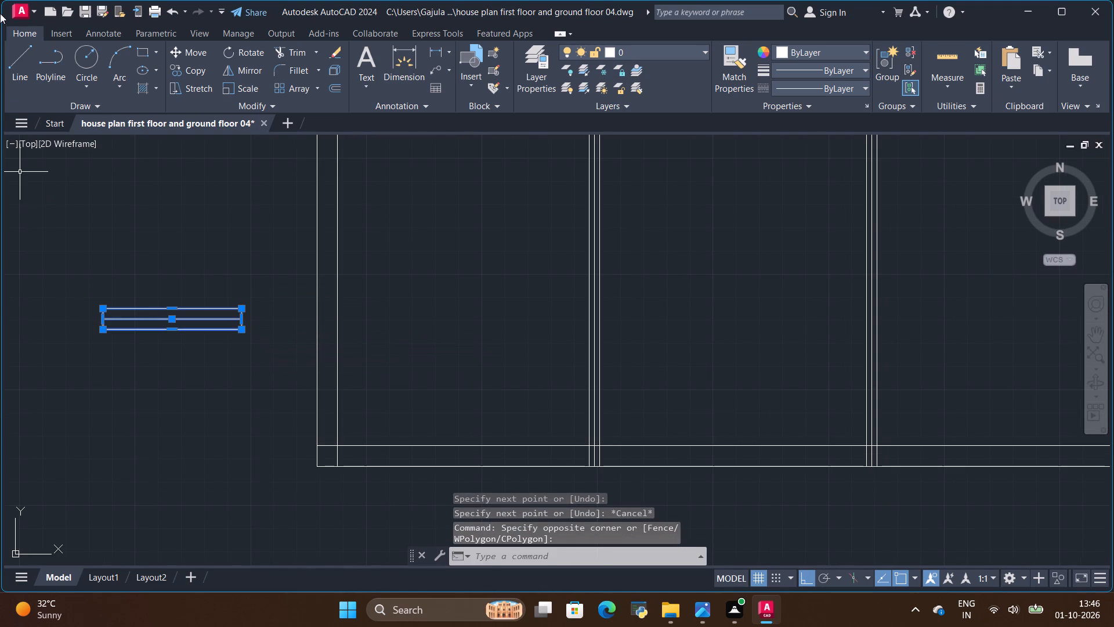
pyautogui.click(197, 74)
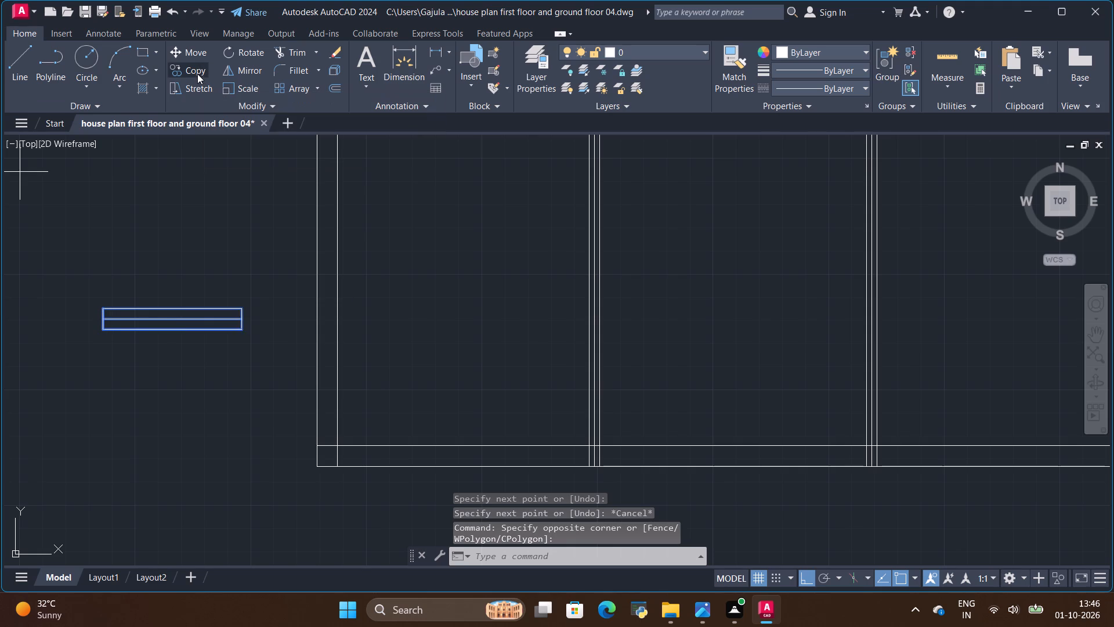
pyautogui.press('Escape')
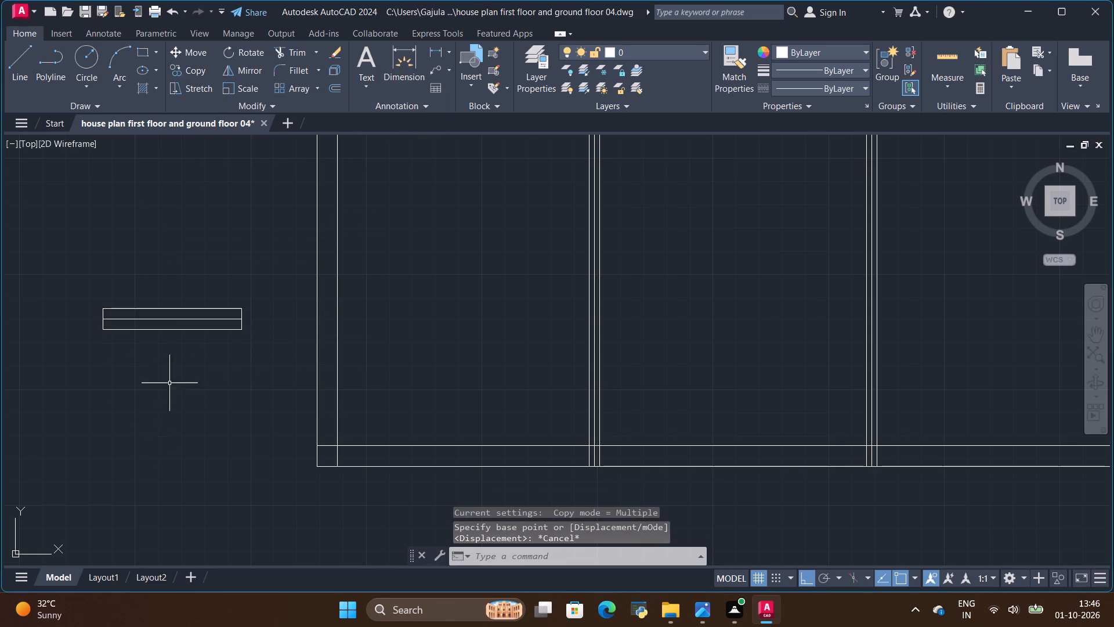
# Draw a line along the front wall's outer edge from the left outer wall's inner face to the first vertical partition.
pyautogui.click(11, 66)
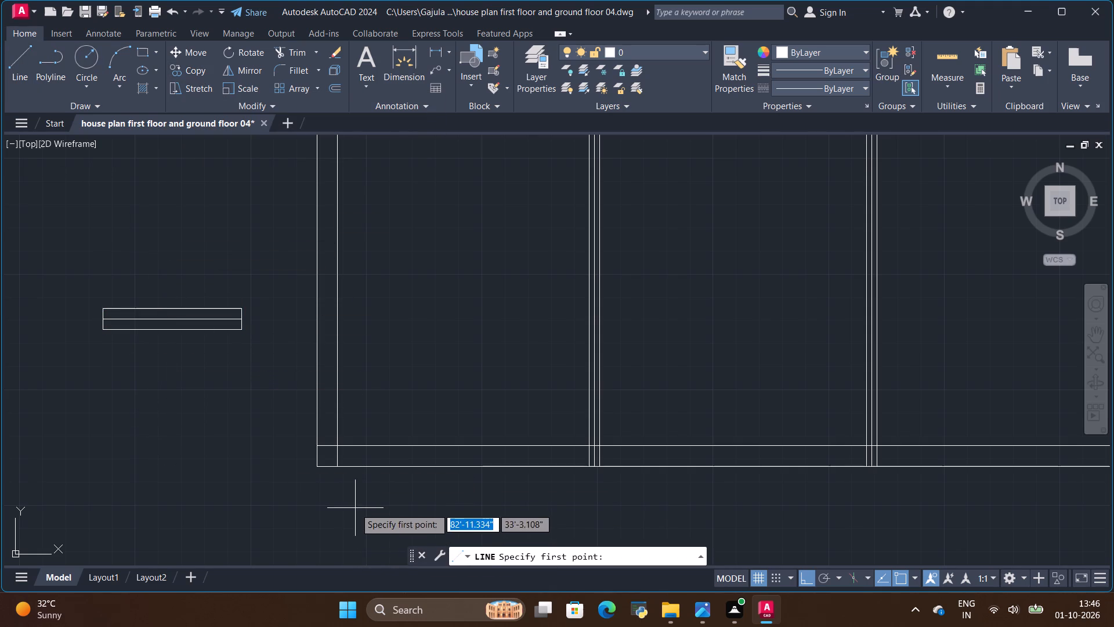
pyautogui.scroll(1, 353, 494)
pyautogui.click(333, 450)
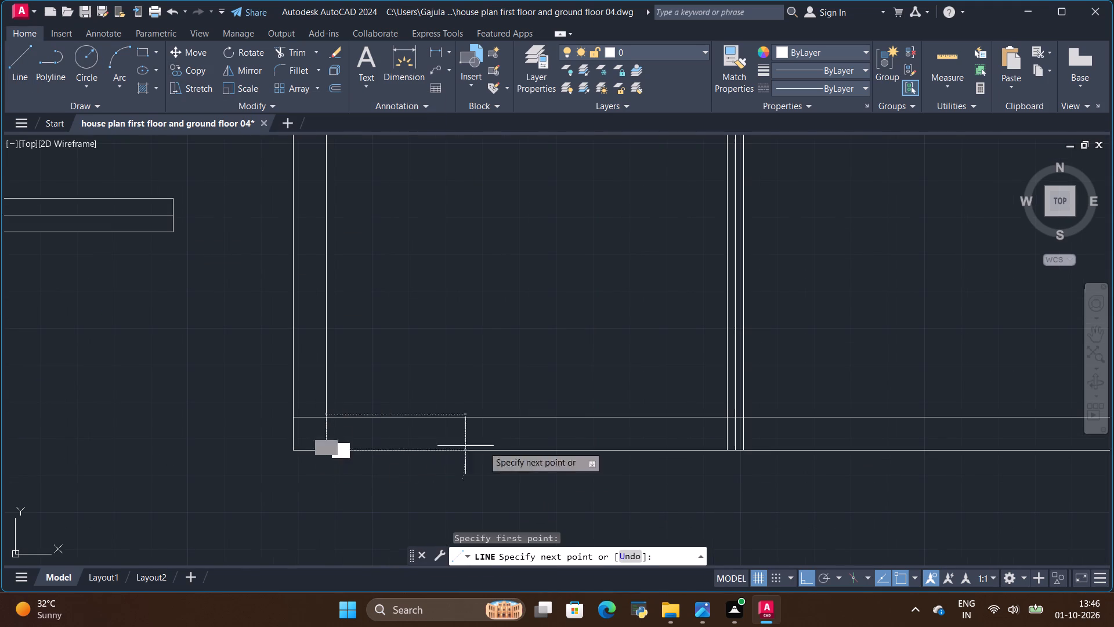
pyautogui.scroll(1, 719, 451)
pyautogui.click(725, 449)
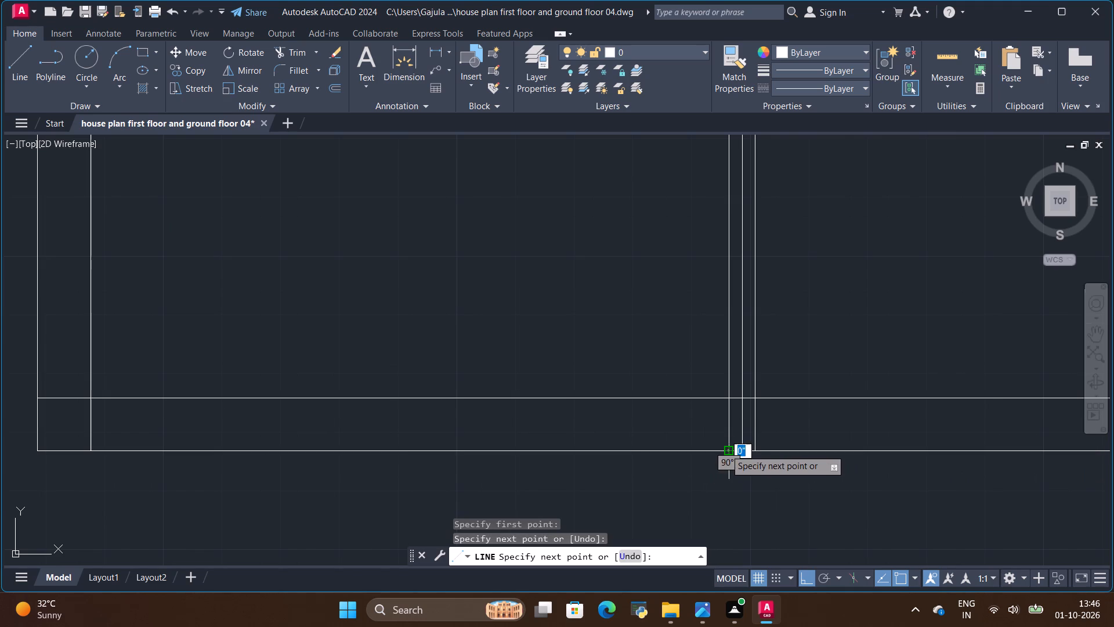
pyautogui.press('Escape')
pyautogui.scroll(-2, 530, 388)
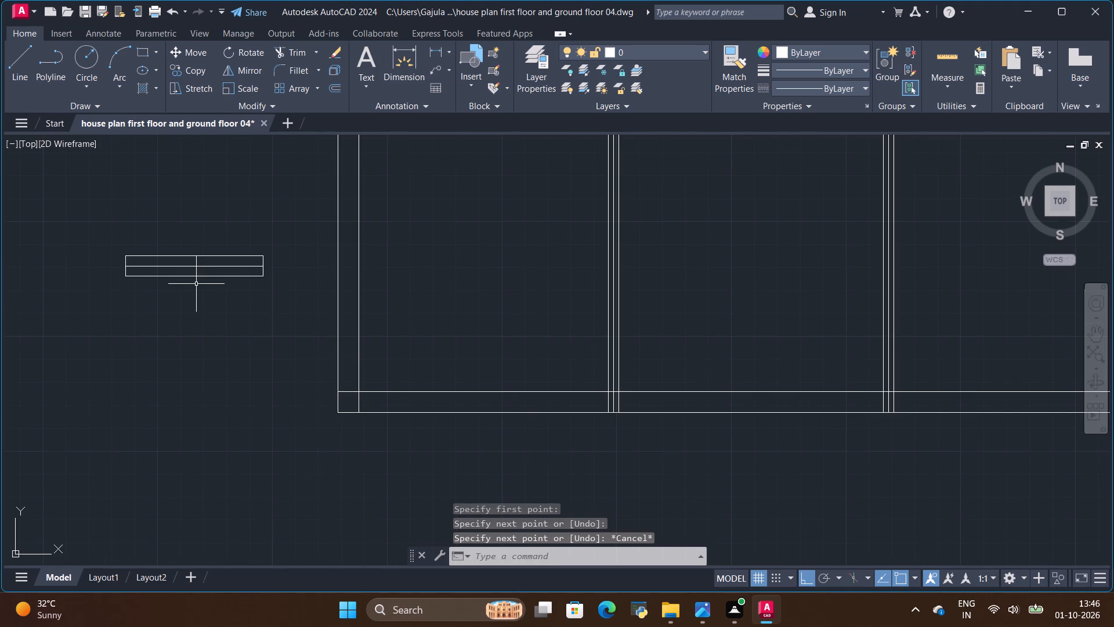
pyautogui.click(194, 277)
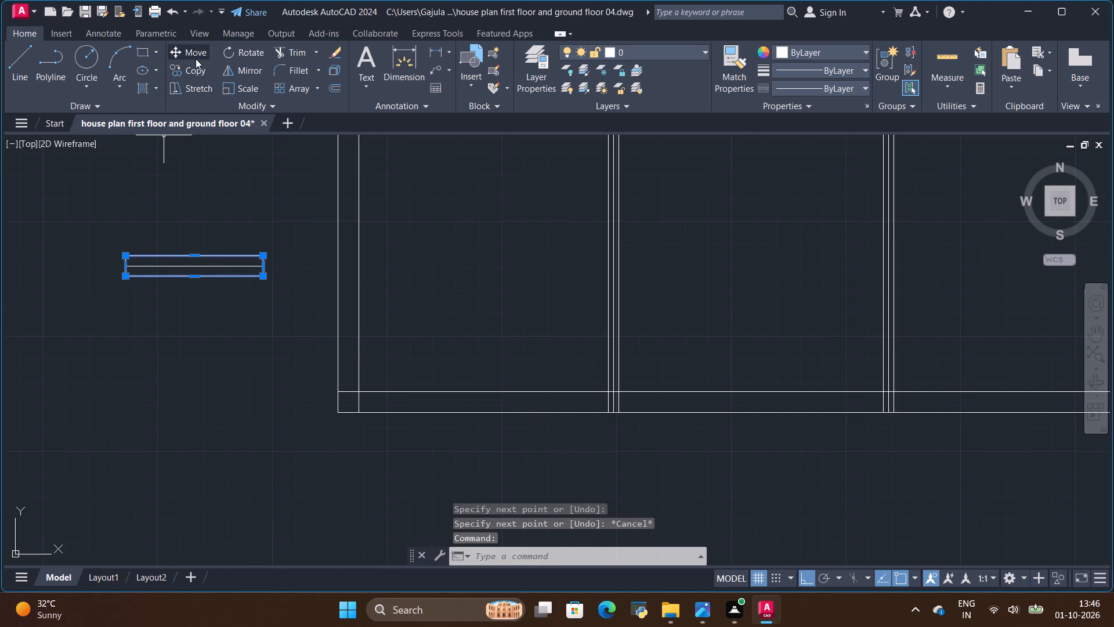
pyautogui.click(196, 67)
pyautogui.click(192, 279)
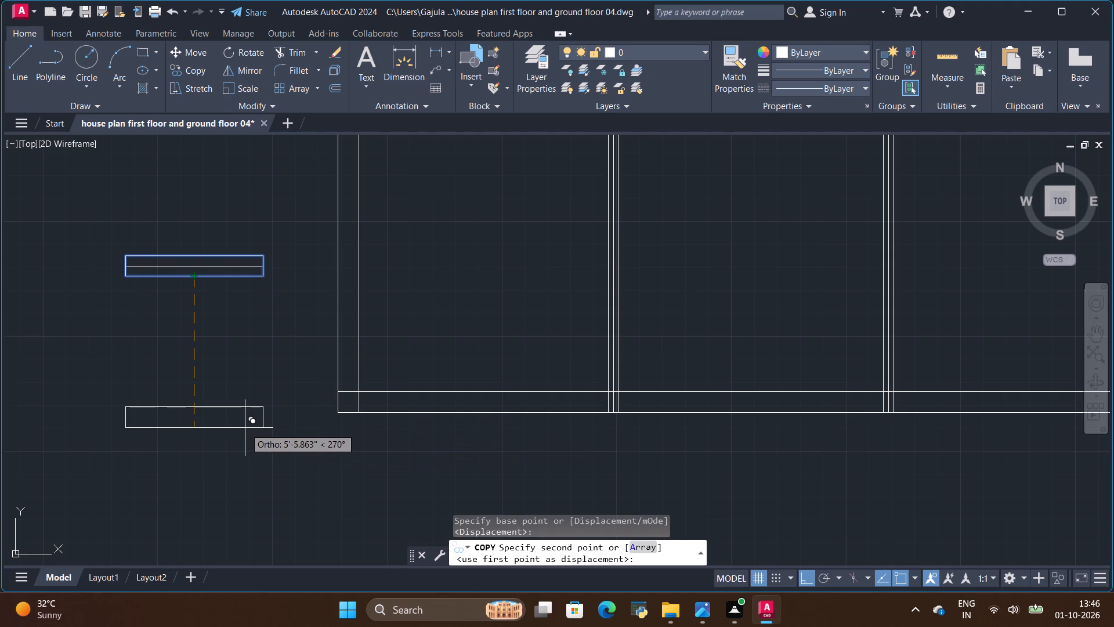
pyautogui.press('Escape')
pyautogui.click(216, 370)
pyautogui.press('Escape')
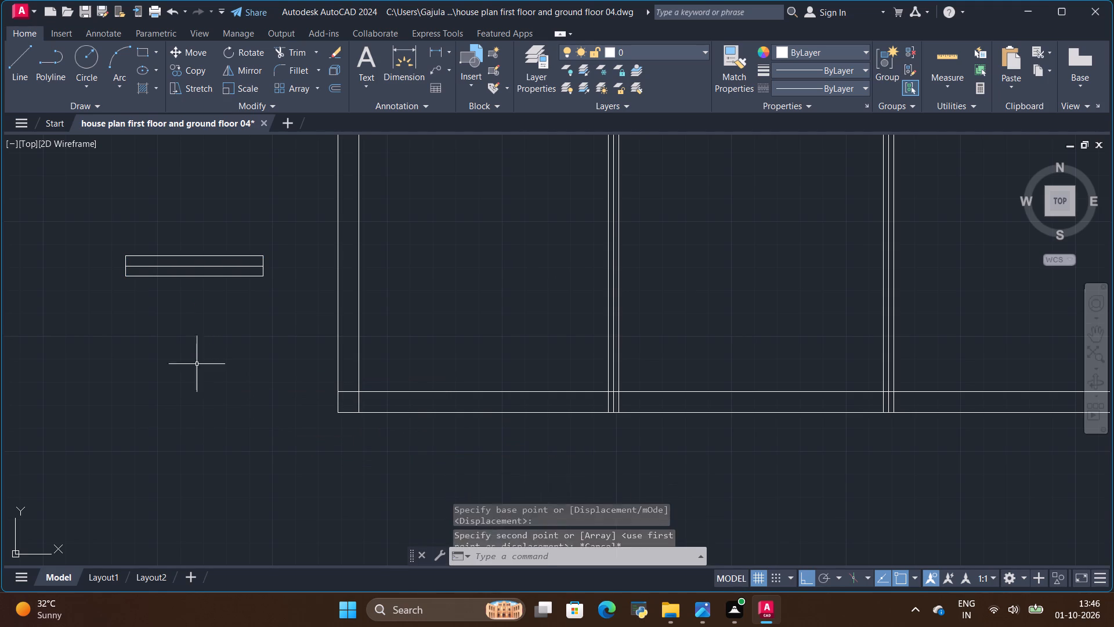
# Group the 5' by 9" rectangle symbol and its centre line outside the plan into a single object.
pyautogui.moveTo(78, 210); pyautogui.dragTo(256, 273)
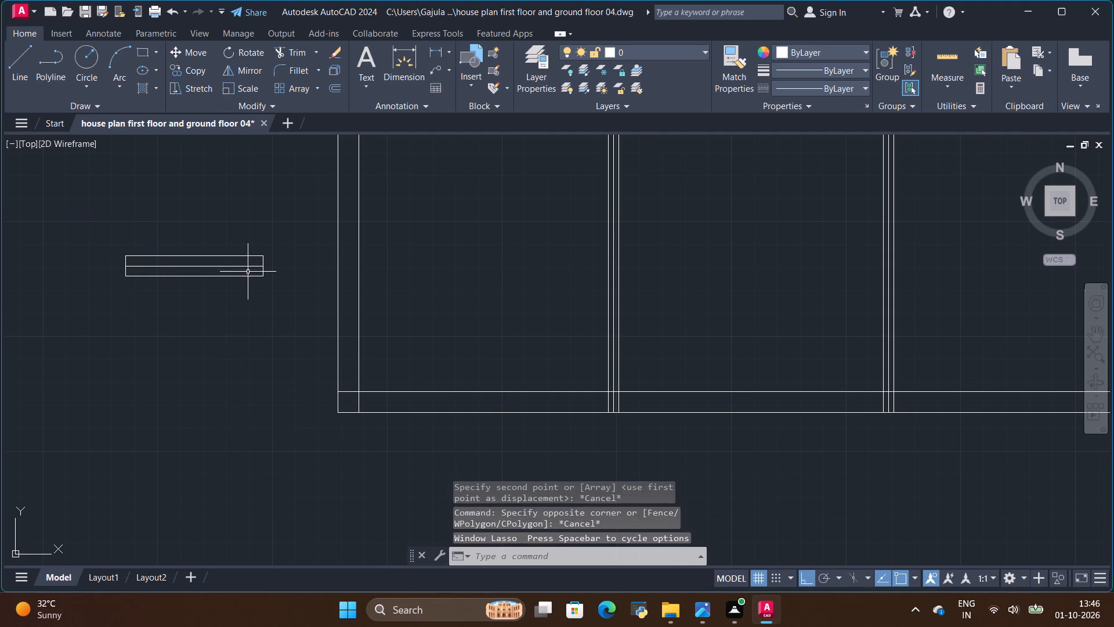
pyautogui.click(97, 229)
pyautogui.click(276, 305)
pyautogui.rightClick(192, 260)
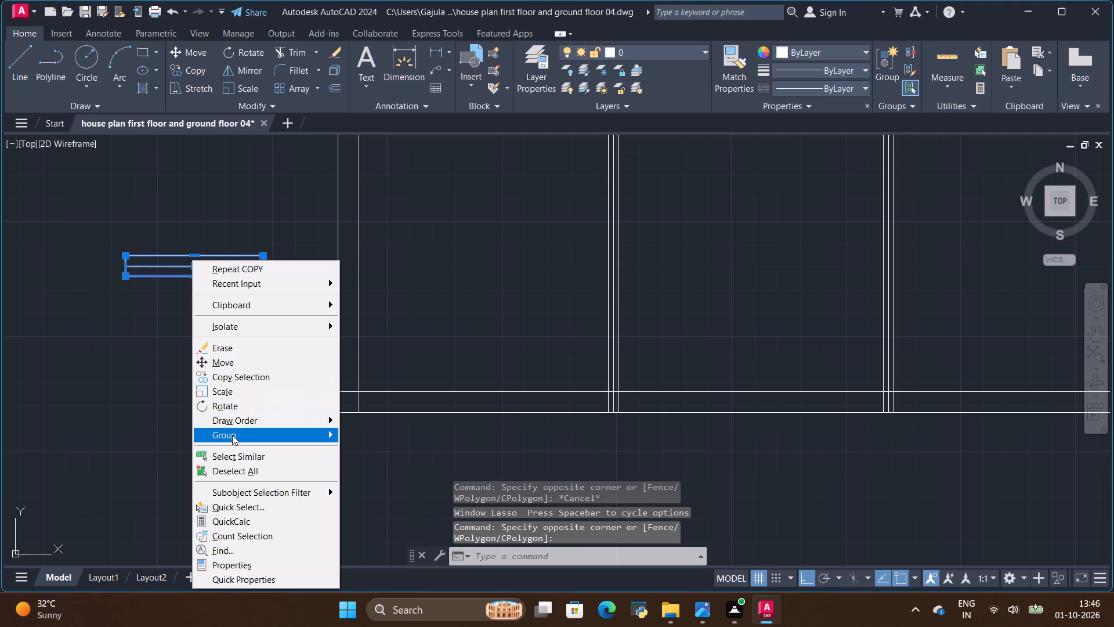
pyautogui.click(232, 435)
pyautogui.click(354, 434)
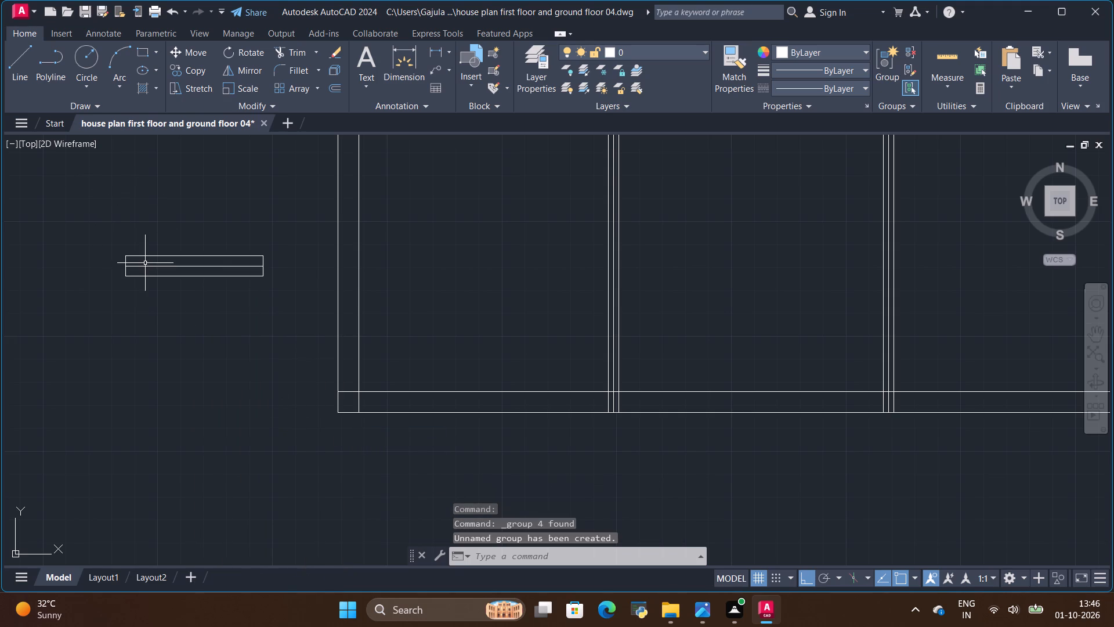
# With Ortho off, copy the grouped symbol from its bottom midpoint to the midpoint of the first front room's outer wall edge.
pyautogui.click(145, 264)
pyautogui.click(186, 71)
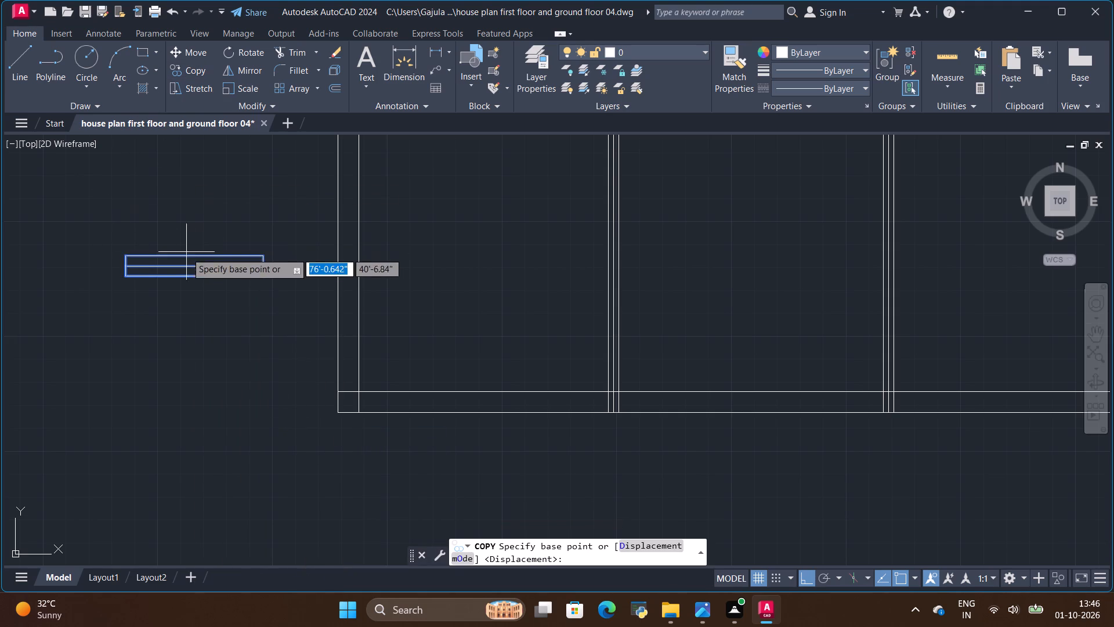
pyautogui.click(809, 581)
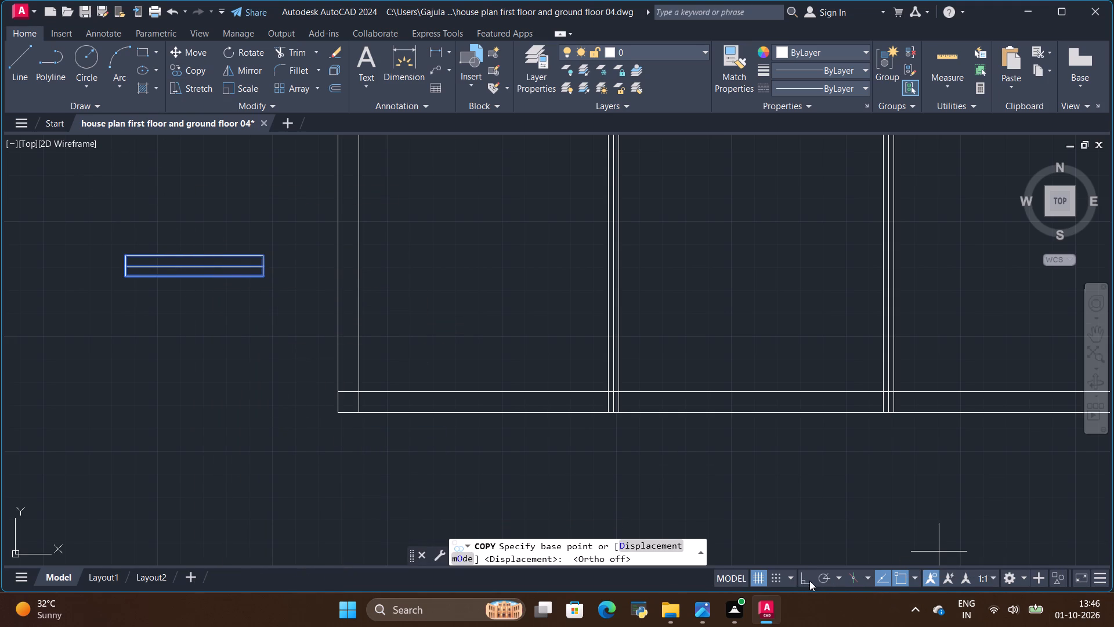
pyautogui.click(198, 279)
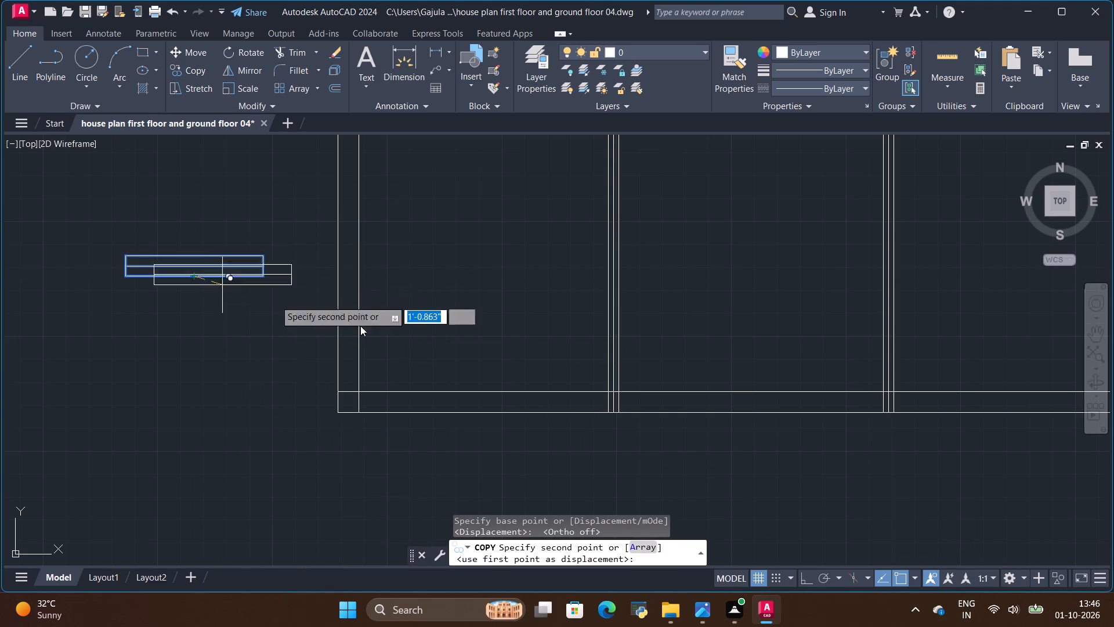
pyautogui.click(486, 412)
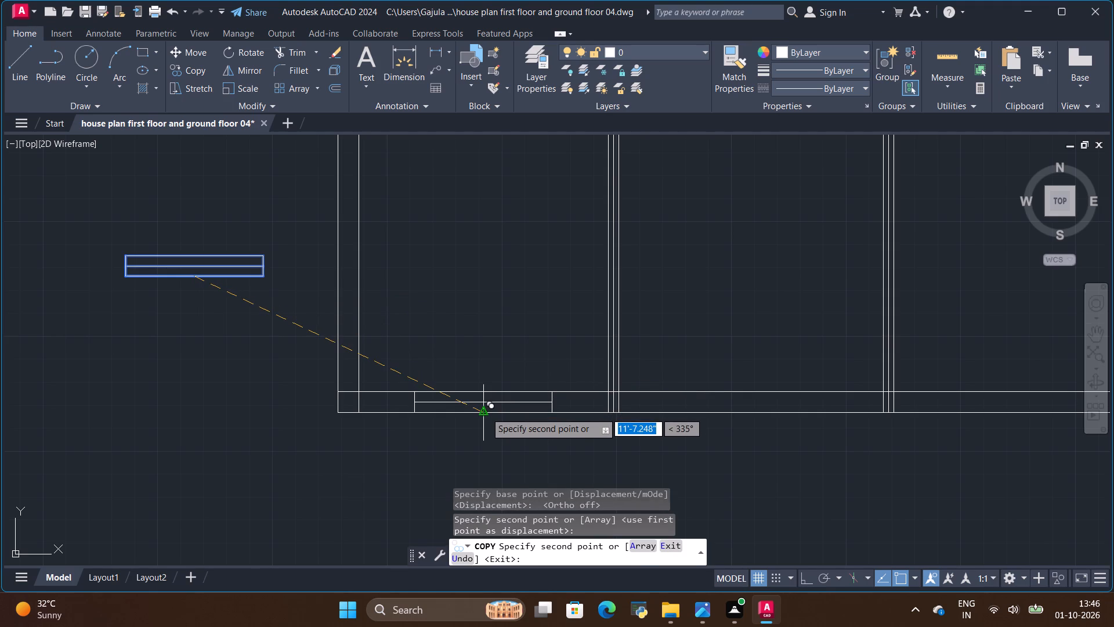
pyautogui.press('Escape')
# Examine the entry door and front wall windows of the drawing hall in the reference image against the drafted front wall.
pyautogui.scroll(-2, 281, 371)
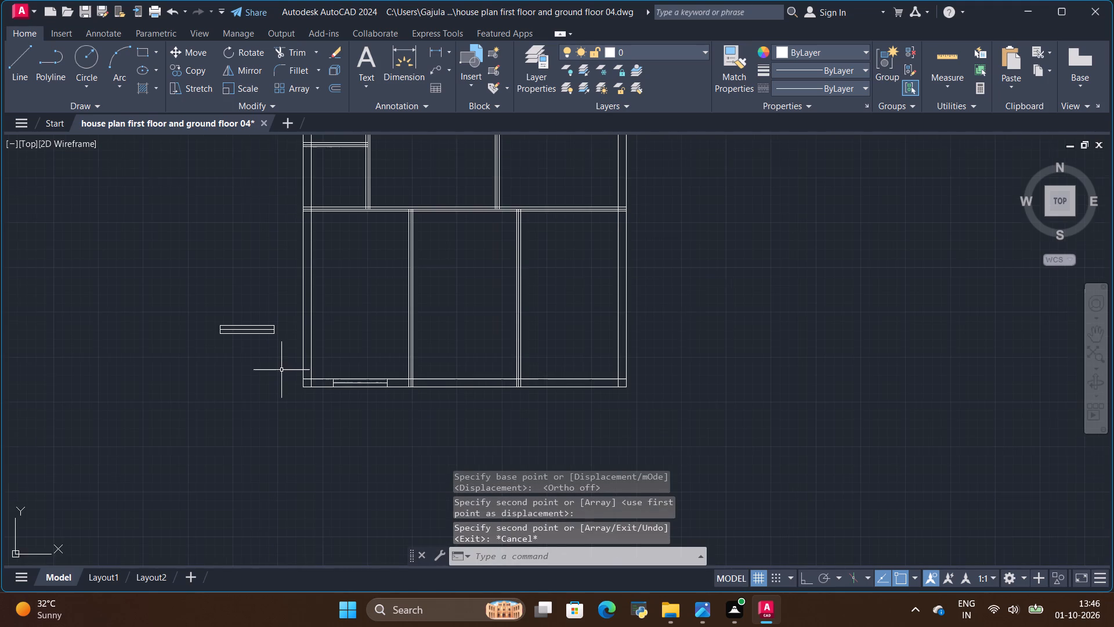
pyautogui.scroll(-1, 284, 370)
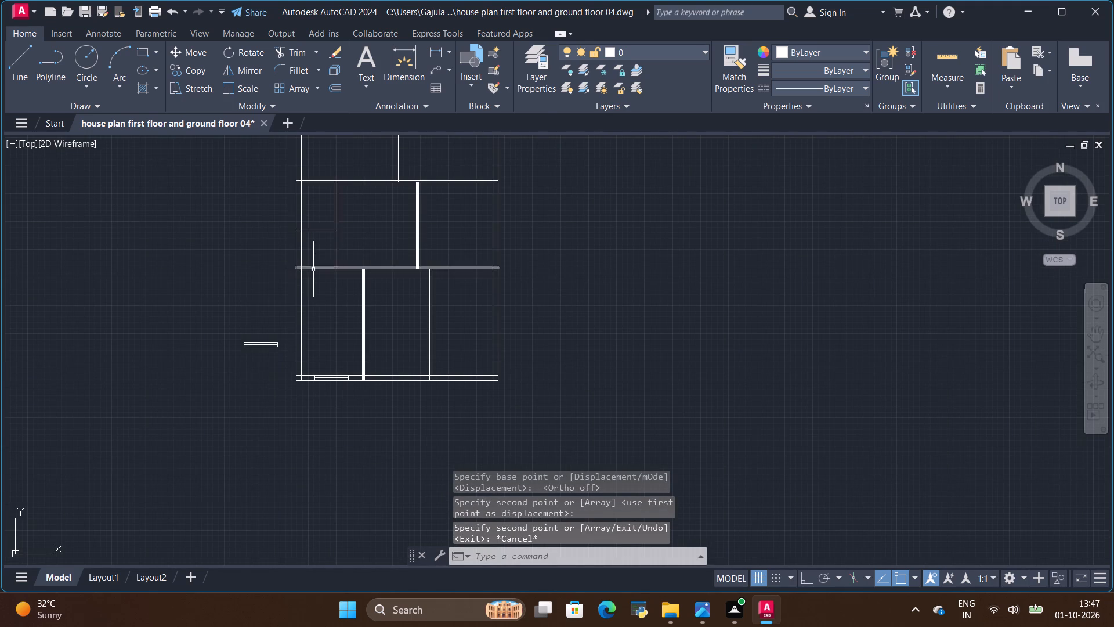
pyautogui.hotkey('alt', 'Tab')
pyautogui.scroll(2, 570, 477)
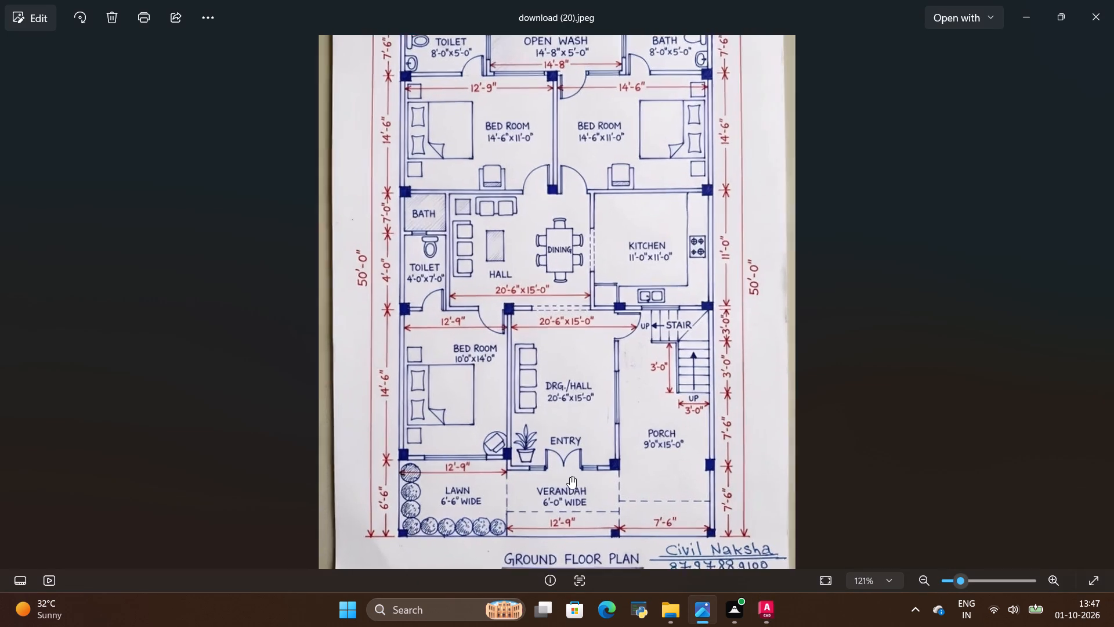
pyautogui.scroll(5, 570, 477)
pyautogui.hotkey('alt', 'Tab')
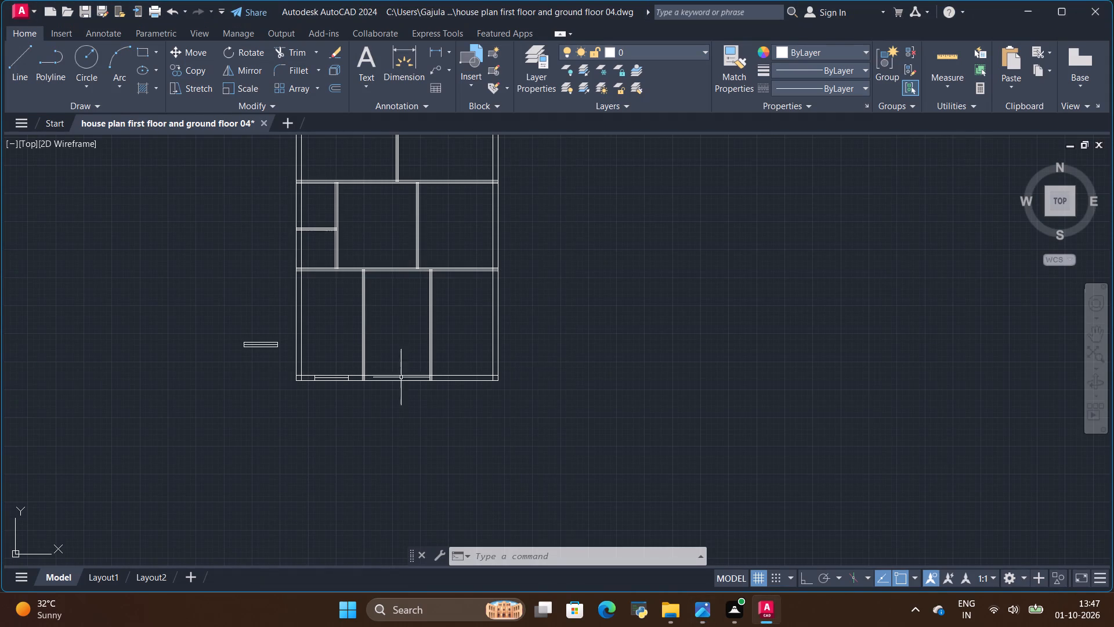
pyautogui.scroll(3, 381, 391)
pyautogui.scroll(-1, 464, 376)
pyautogui.scroll(1, 423, 338)
pyautogui.hotkey('alt', 'Tab')
pyautogui.scroll(1, 565, 467)
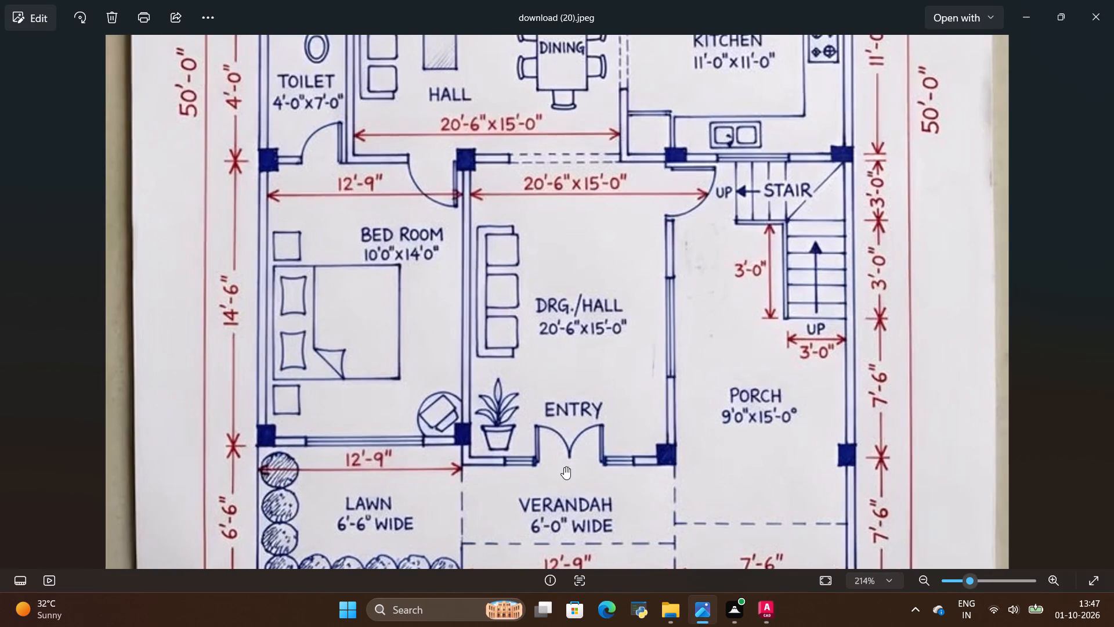
pyautogui.scroll(1, 544, 449)
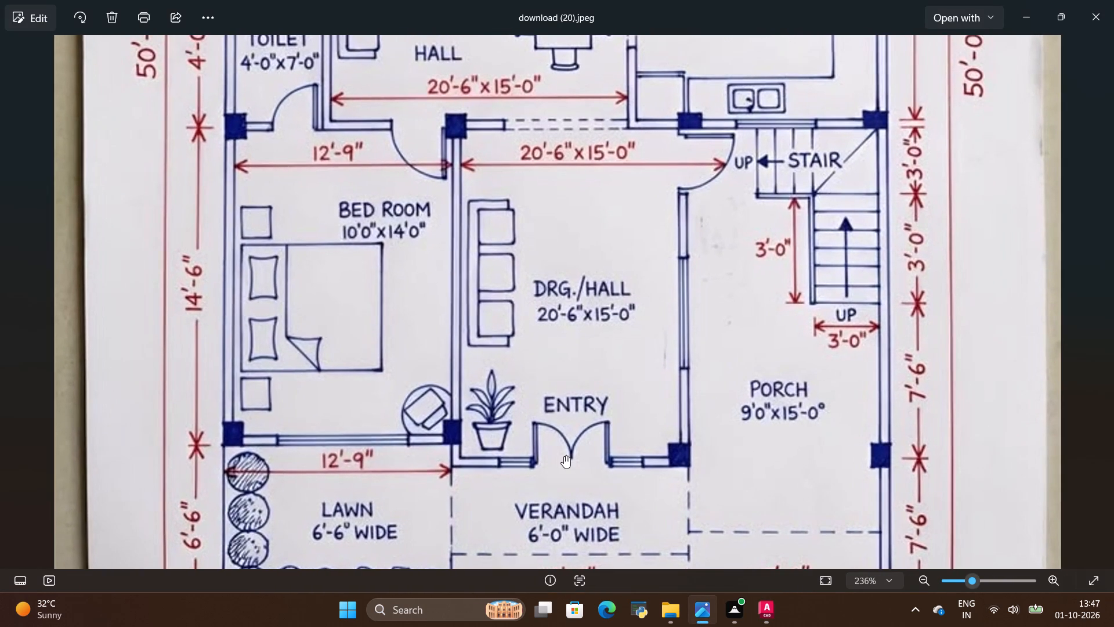
pyautogui.hotkey('alt', 'Tab')
pyautogui.hotkey('alt', 'Tab')
pyautogui.hotkey('alt', 'Tab')
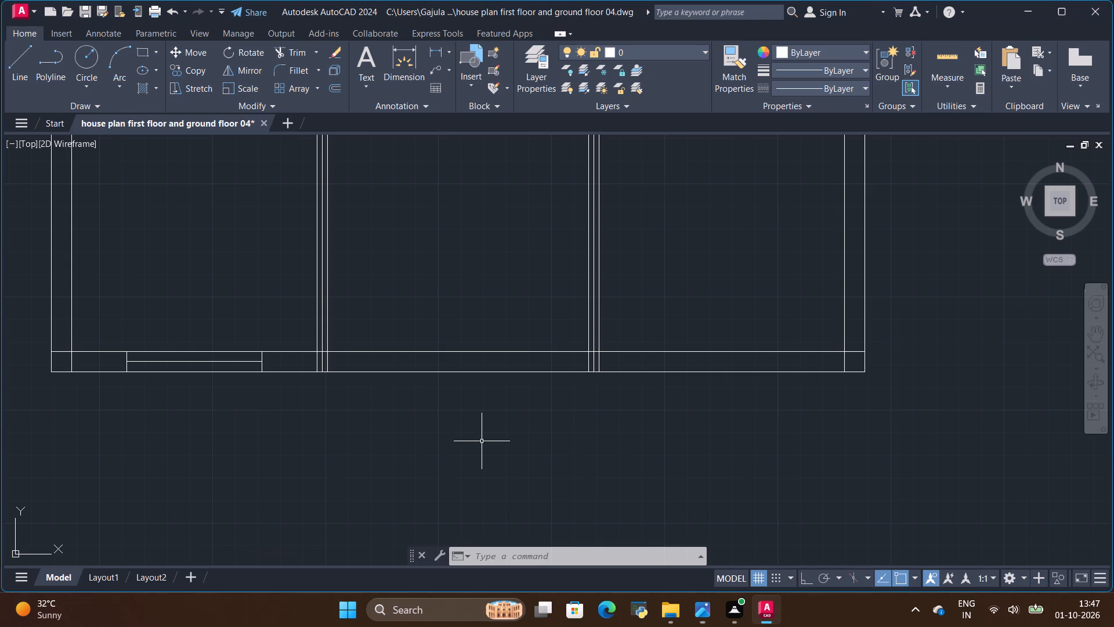
pyautogui.hotkey('alt', 'Tab')
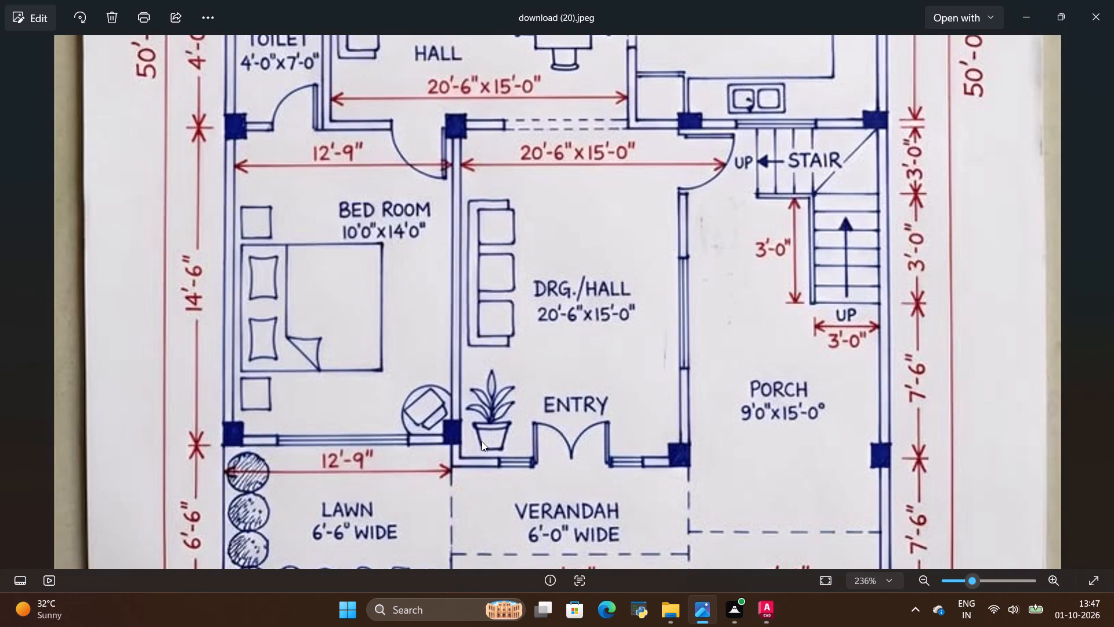
pyautogui.hotkey('alt', 'Tab')
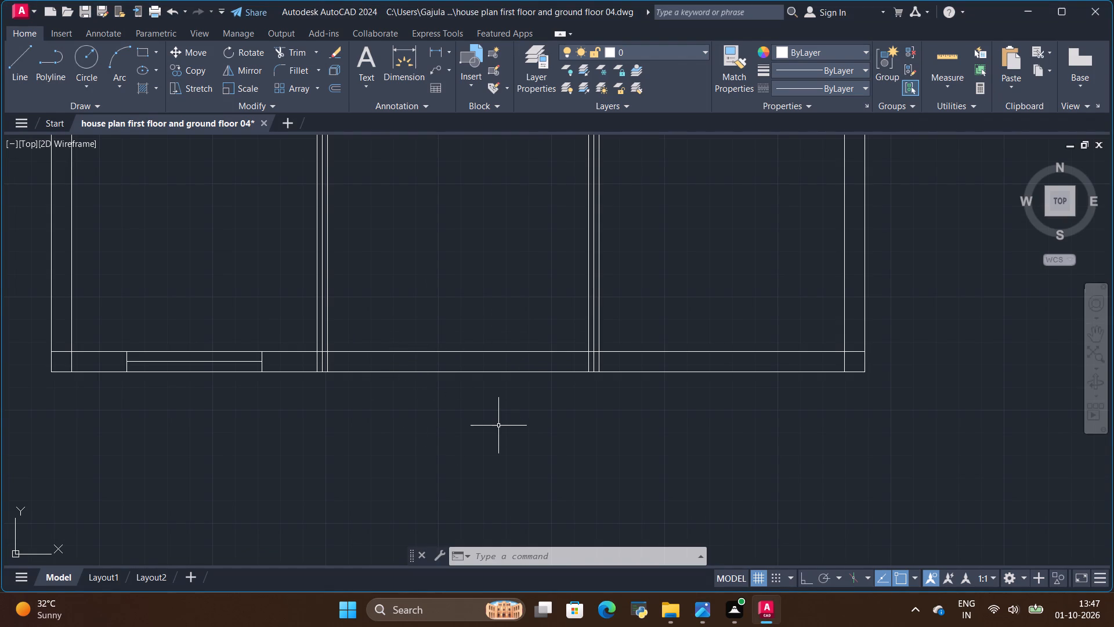
pyautogui.hotkey('alt', 'Tab')
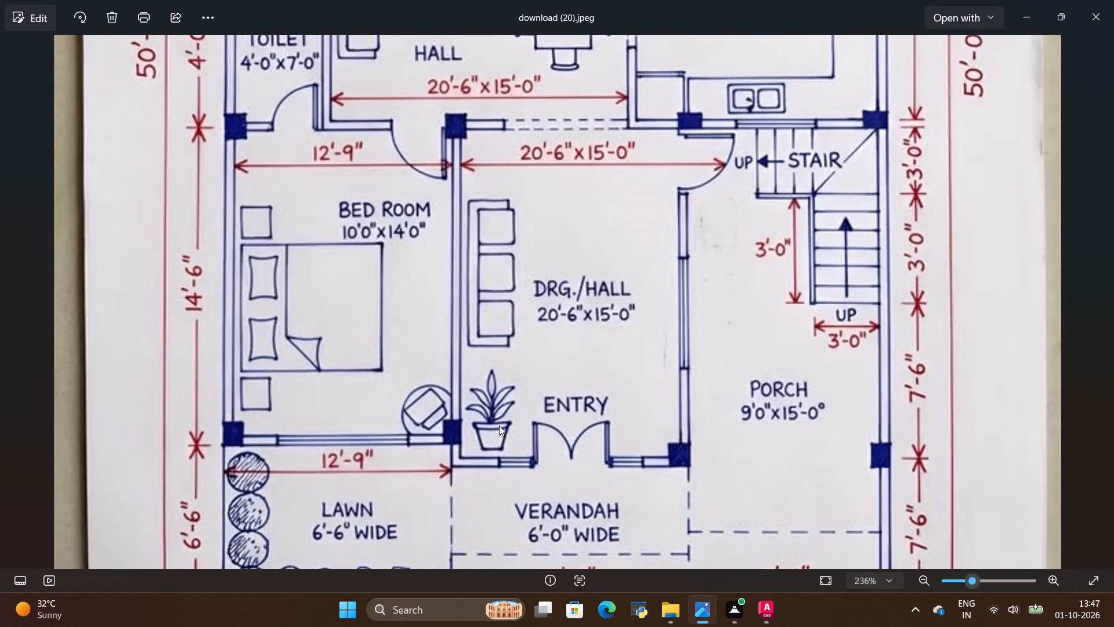
pyautogui.hotkey('alt', 'Tab')
pyautogui.hotkey('alt', 'Tab')
pyautogui.scroll(-6, 499, 426)
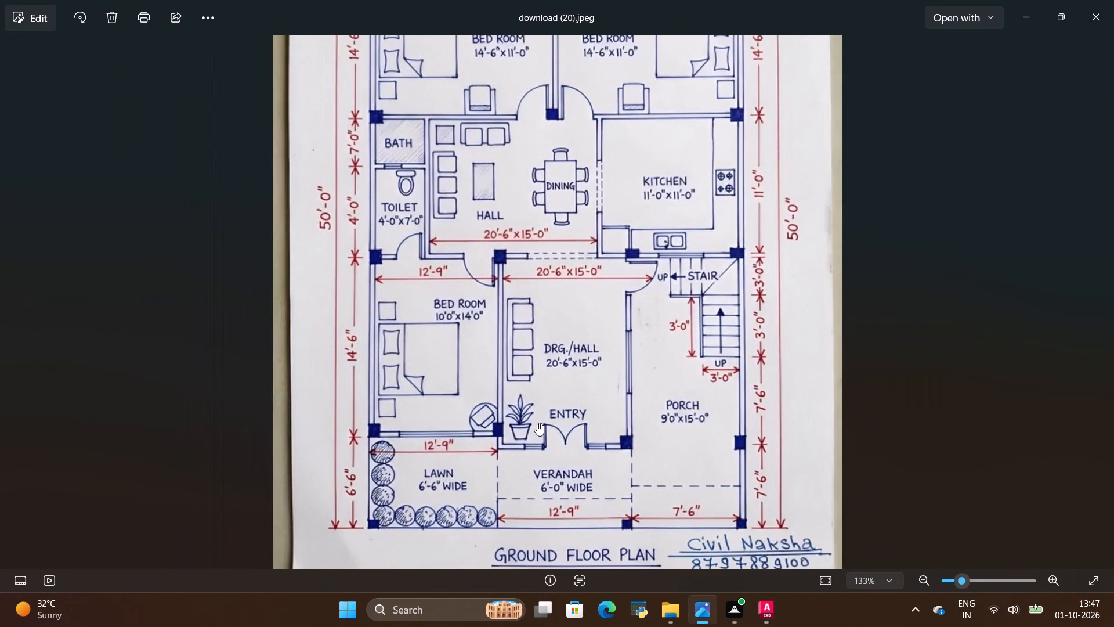
pyautogui.scroll(-2, 537, 423)
pyautogui.scroll(6, 537, 423)
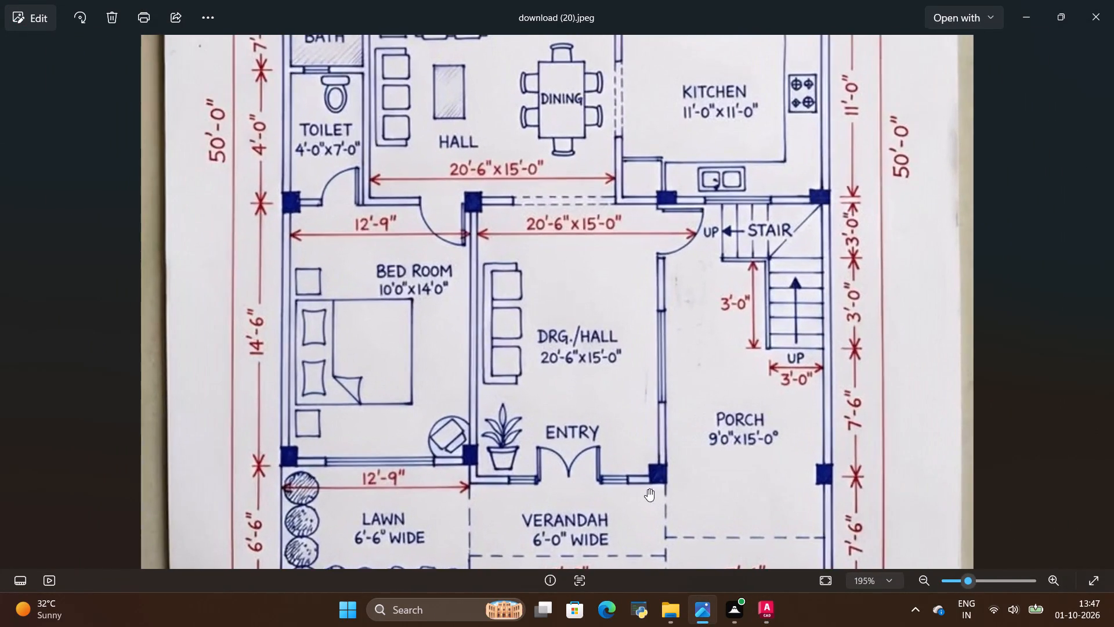
pyautogui.scroll(6, 623, 493)
pyautogui.hotkey('alt', 'Tab')
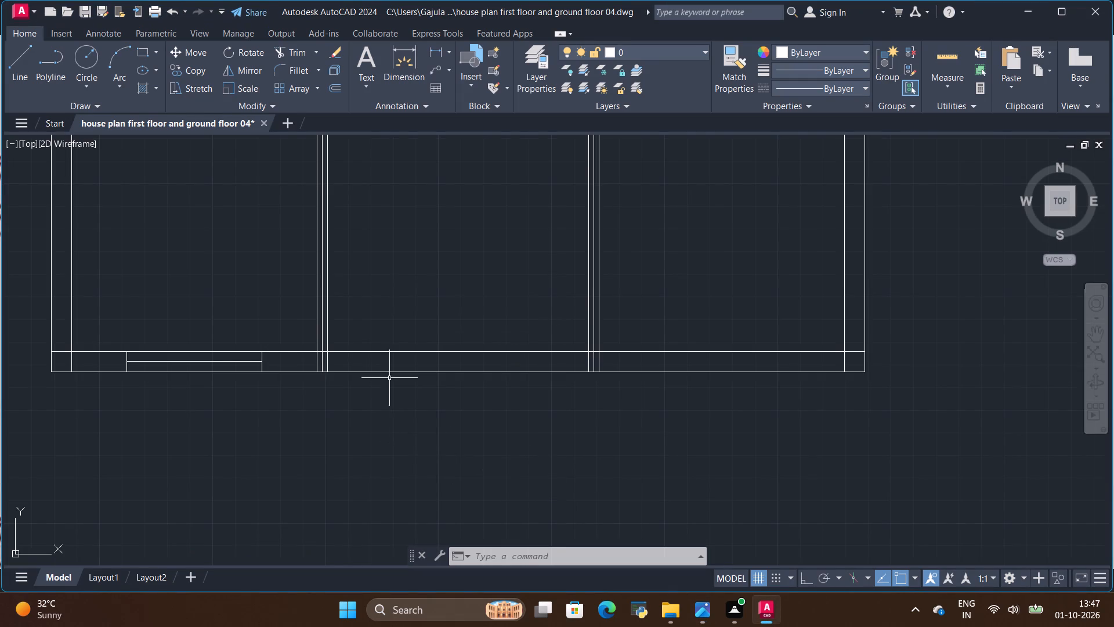
pyautogui.scroll(2, 426, 356)
pyautogui.scroll(-2, 507, 372)
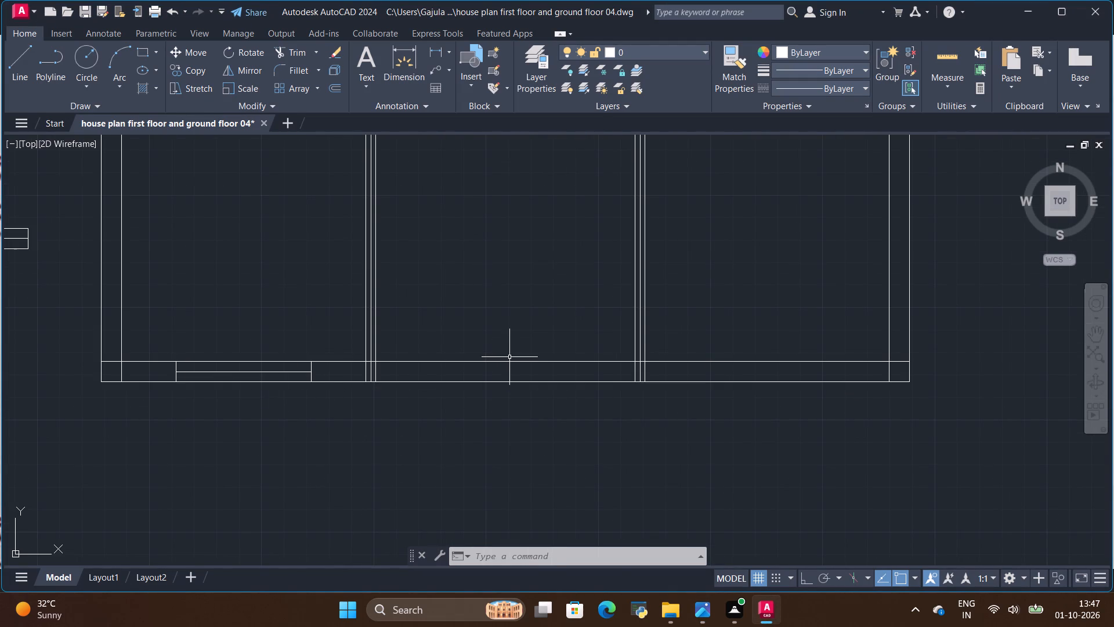
pyautogui.hotkey('alt', 'Tab')
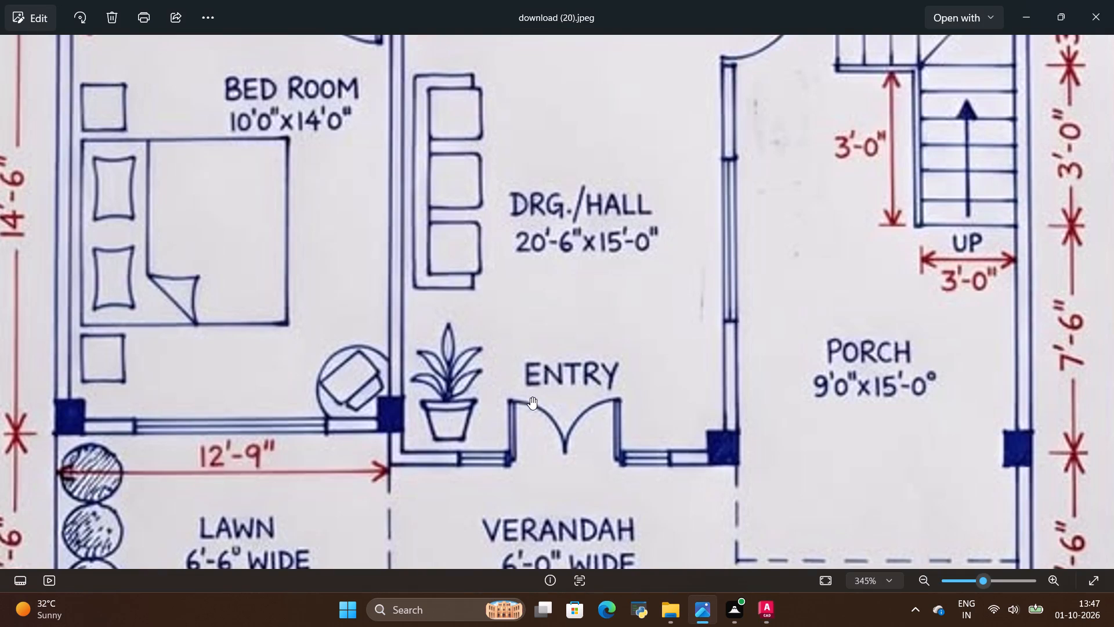
pyautogui.hotkey('alt', 'Tab')
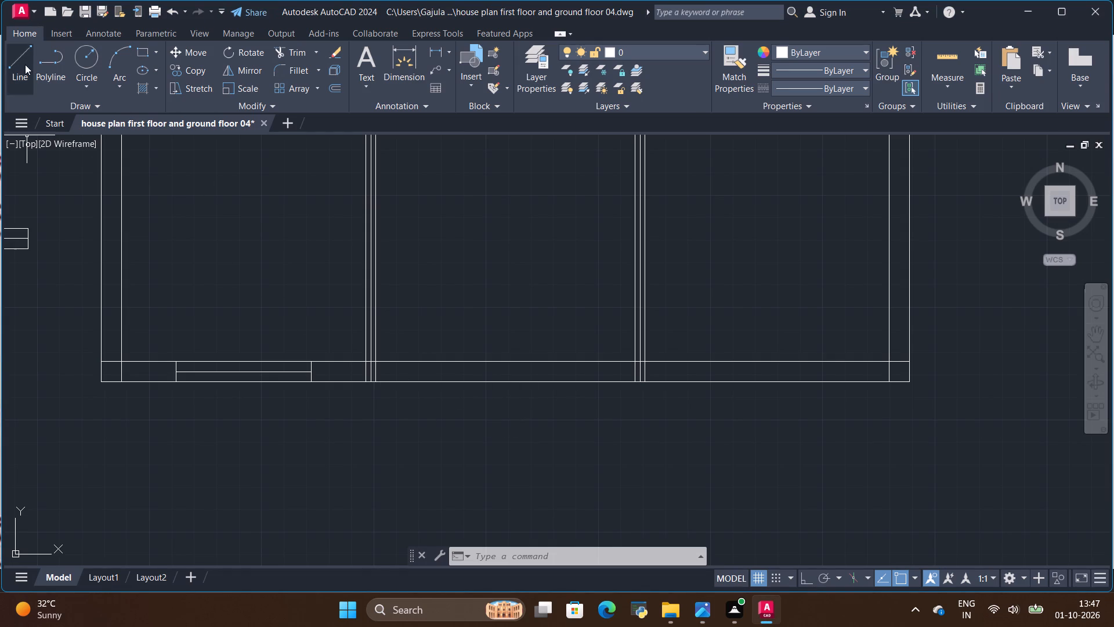
# Draw a 9'-7.5" line along the front wall's inner edge between the facing sides of the two vertical partitions.
pyautogui.click(19, 67)
pyautogui.scroll(2, 375, 368)
pyautogui.click(367, 352)
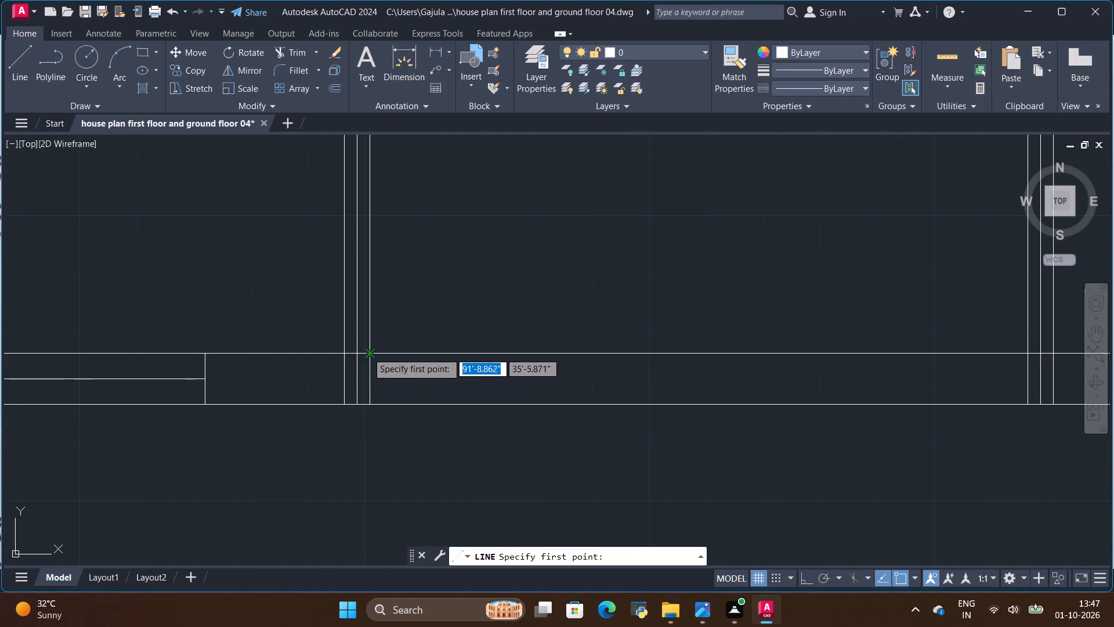
pyautogui.click(1025, 351)
pyautogui.press('Escape')
# Draw a vertical line across the front wall's thickness at the midpoint of the middle room.
pyautogui.scroll(-2, 574, 385)
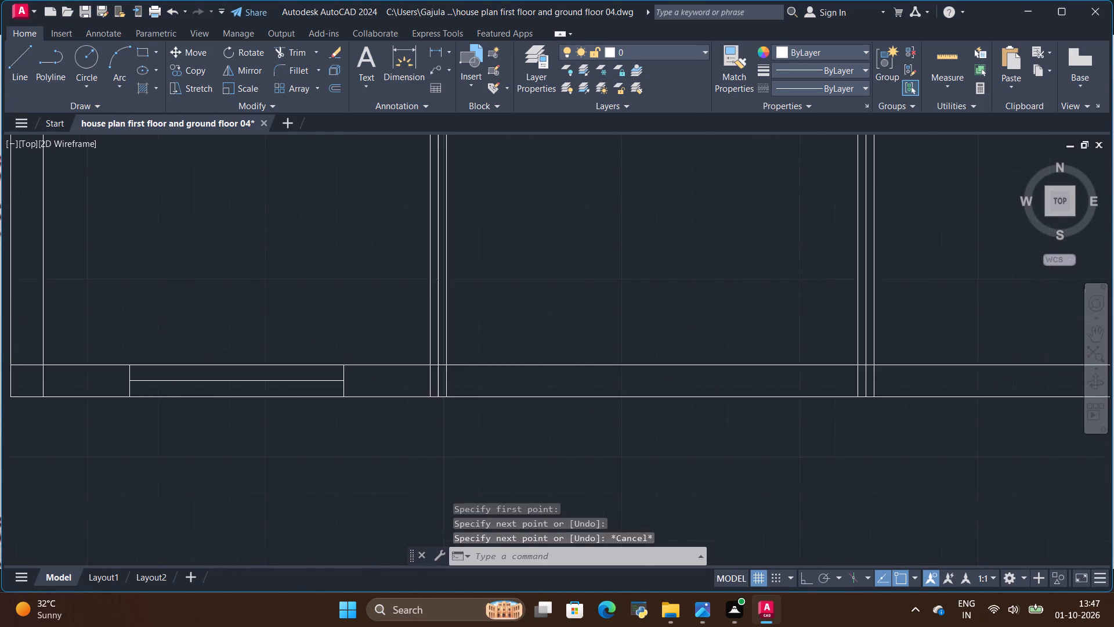
pyautogui.hotkey('alt', 'Tab')
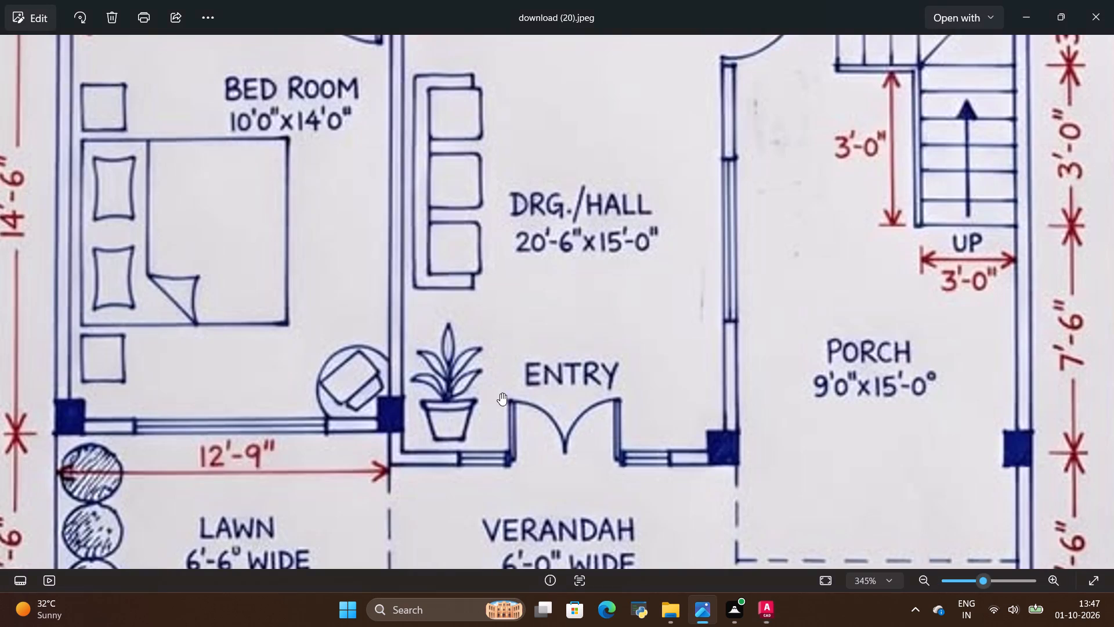
pyautogui.hotkey('alt', 'Tab')
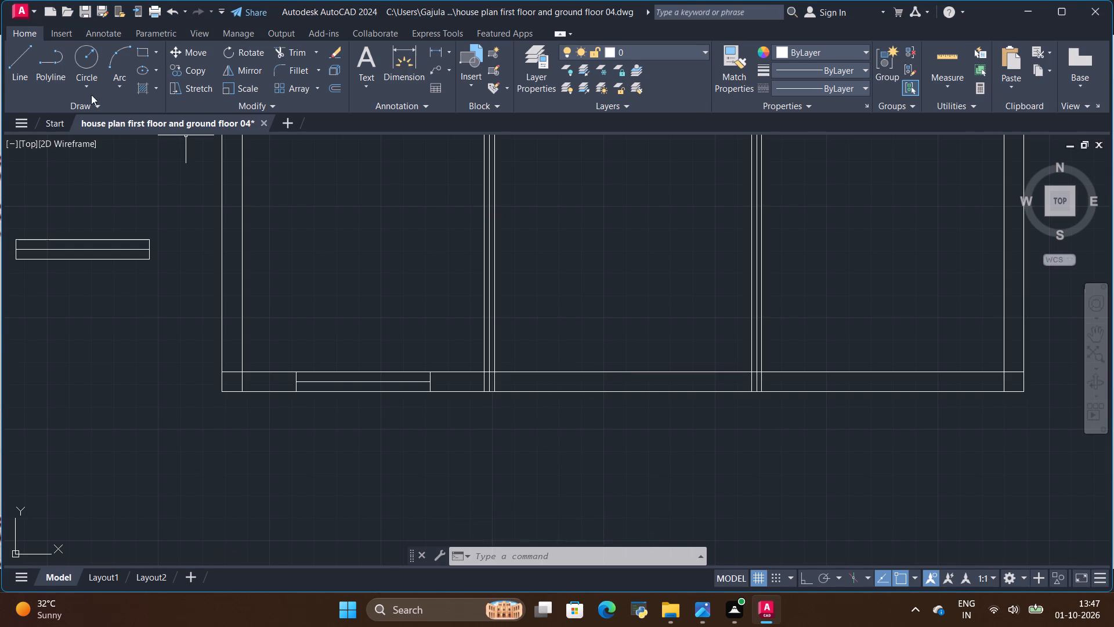
pyautogui.click(19, 57)
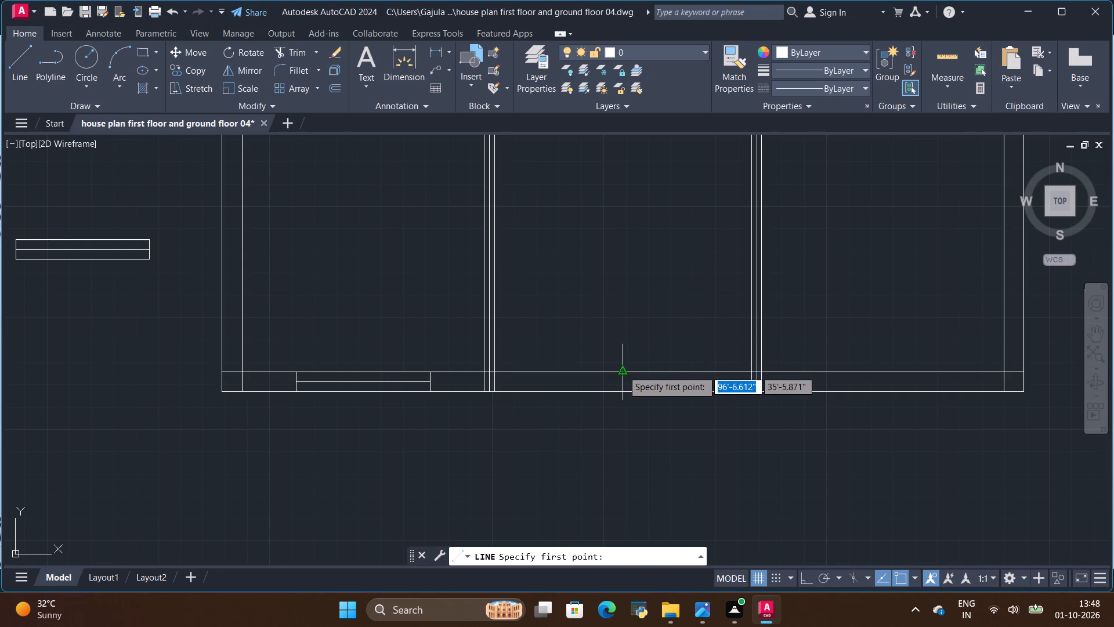
pyautogui.click(623, 371)
pyautogui.click(623, 389)
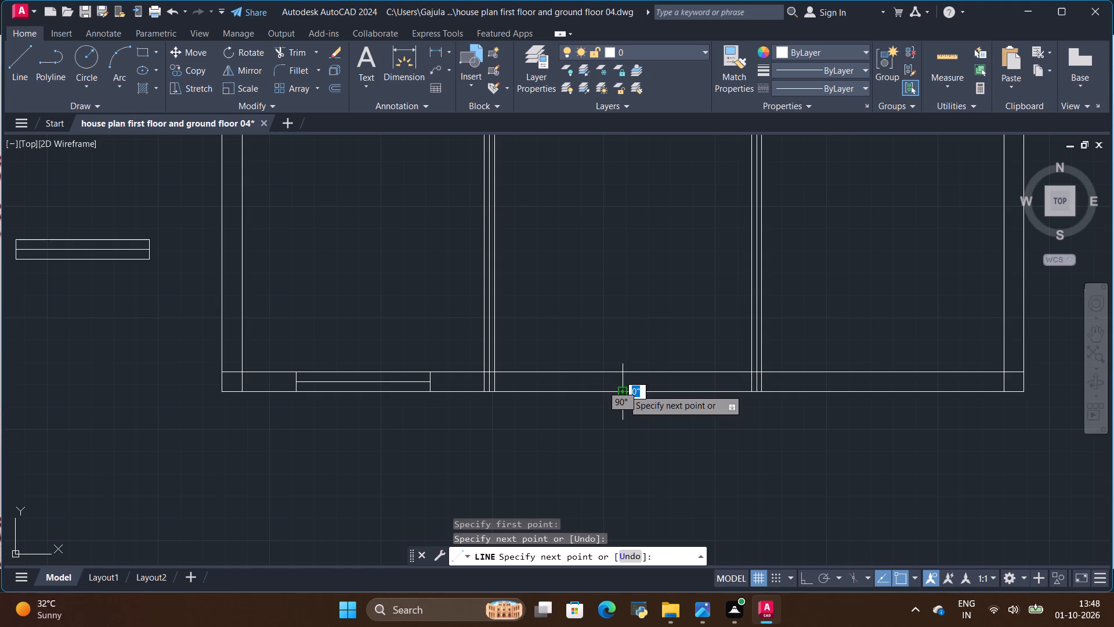
pyautogui.press('Escape')
# Copy the vertical line at the middle room's midpoint 1'6" to the right along the front wall.
pyautogui.hotkey('alt', 'Tab')
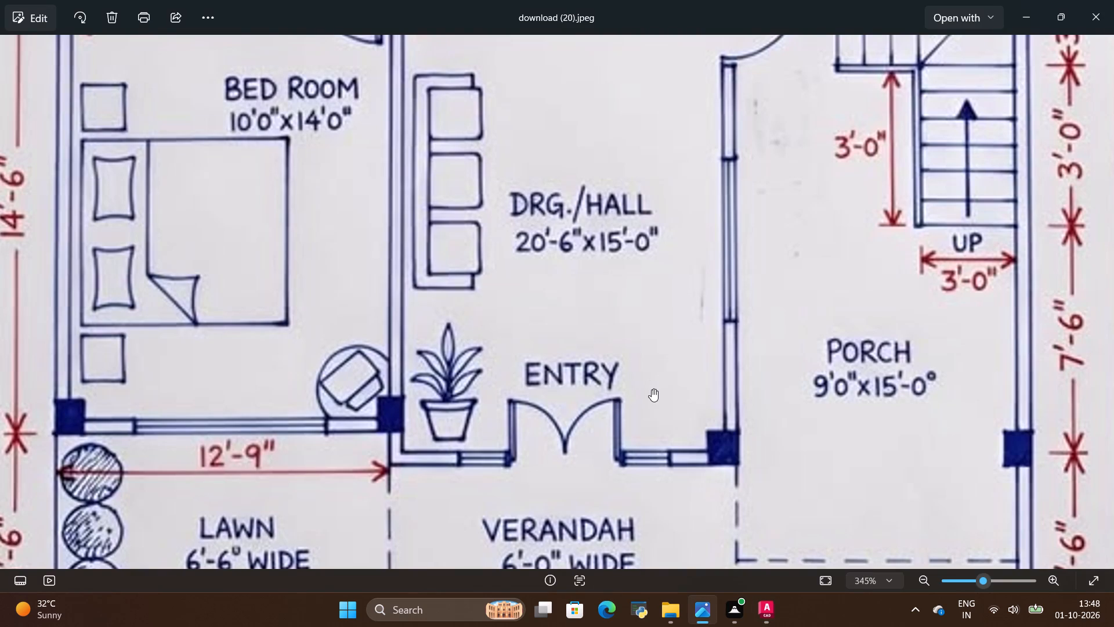
pyautogui.hotkey('alt', 'Tab')
pyautogui.scroll(2, 635, 354)
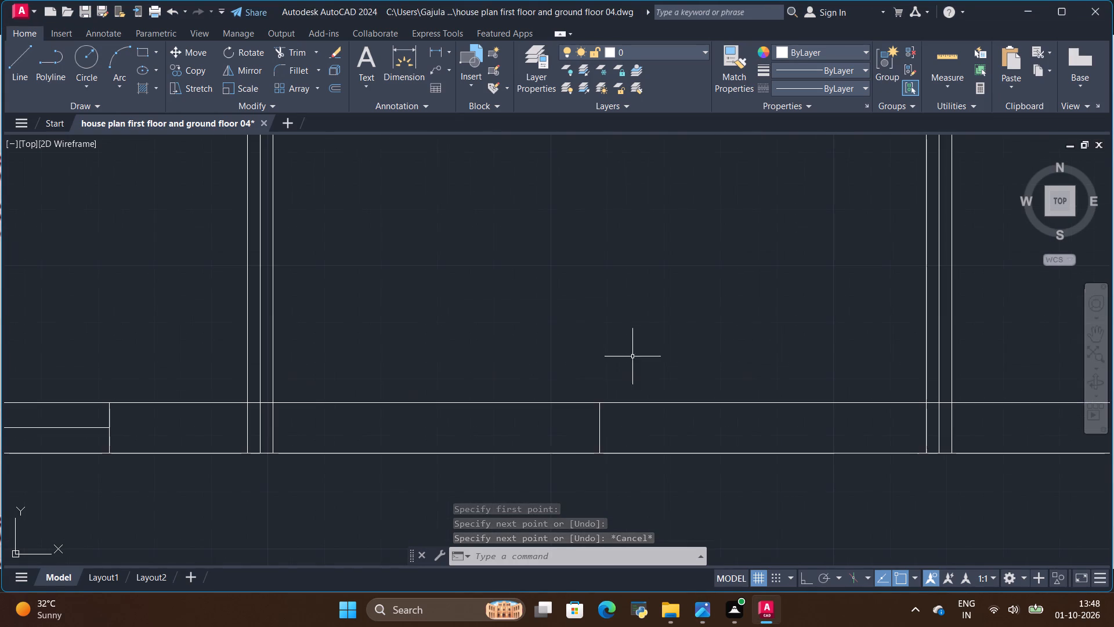
pyautogui.click(601, 434)
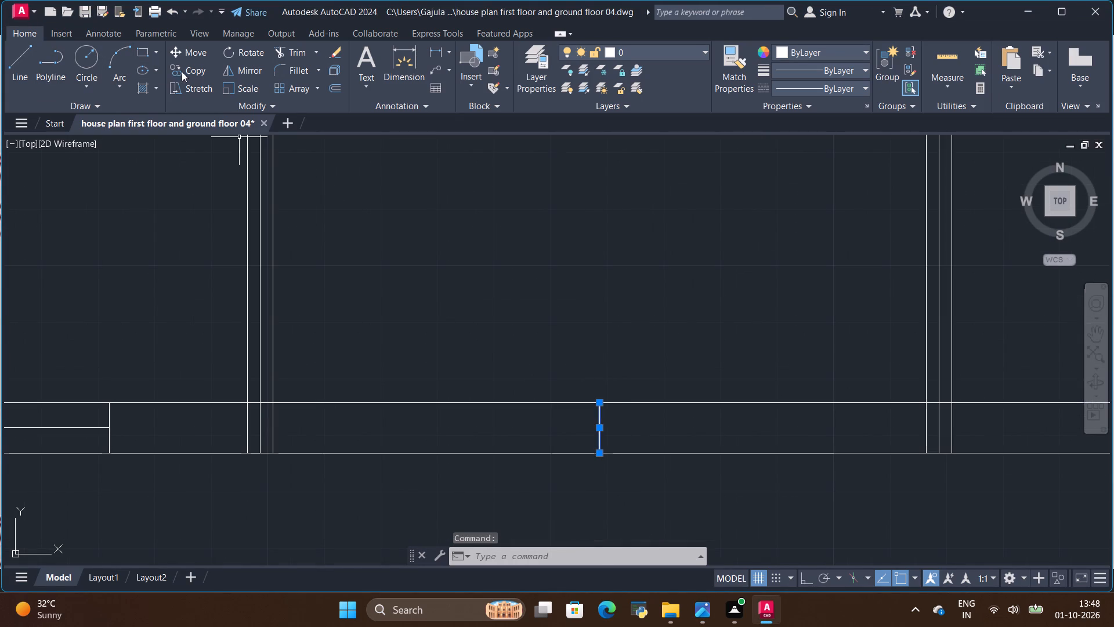
pyautogui.click(182, 71)
pyautogui.click(603, 456)
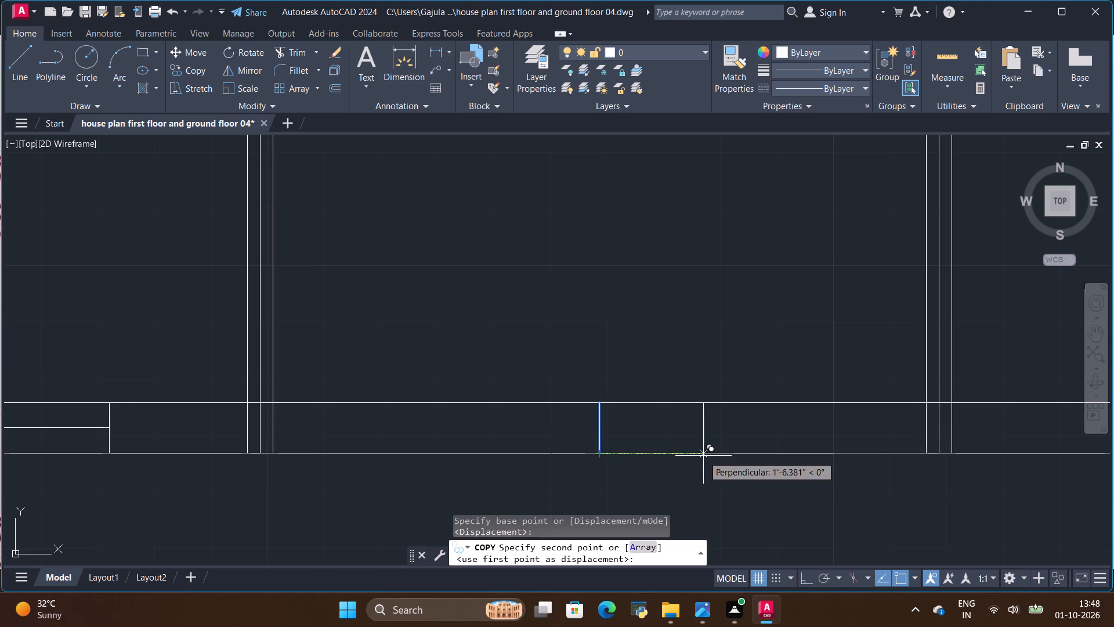
pyautogui.press('BackSpace')
pyautogui.press('BackSpace')
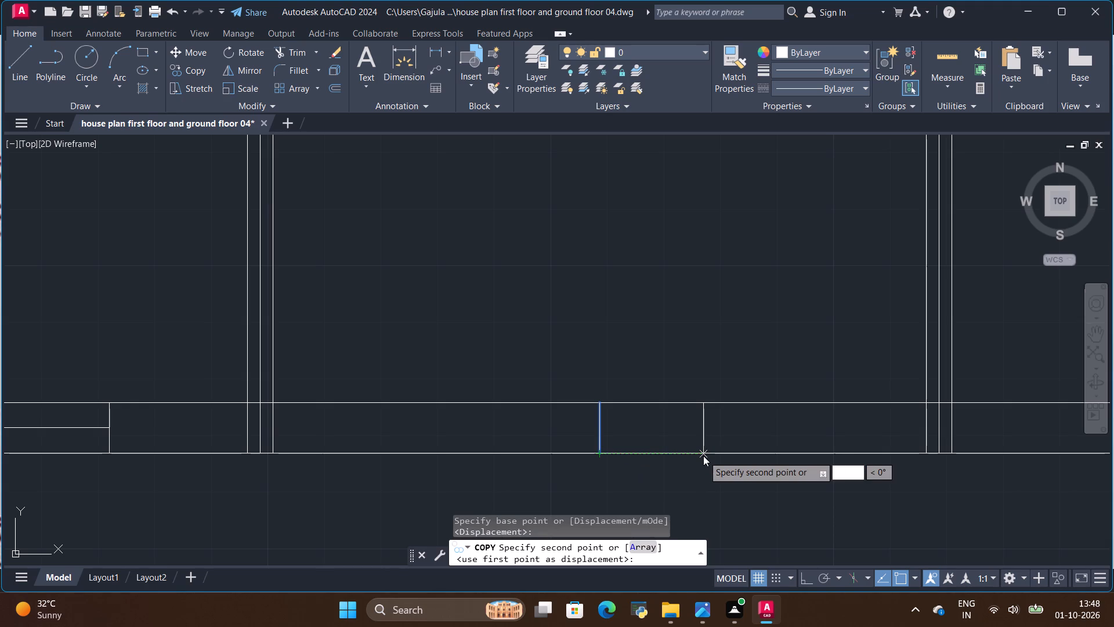
pyautogui.press('1')
pyautogui.write("'6")
pyautogui.hotkey('shift', '"')
pyautogui.press('Return')
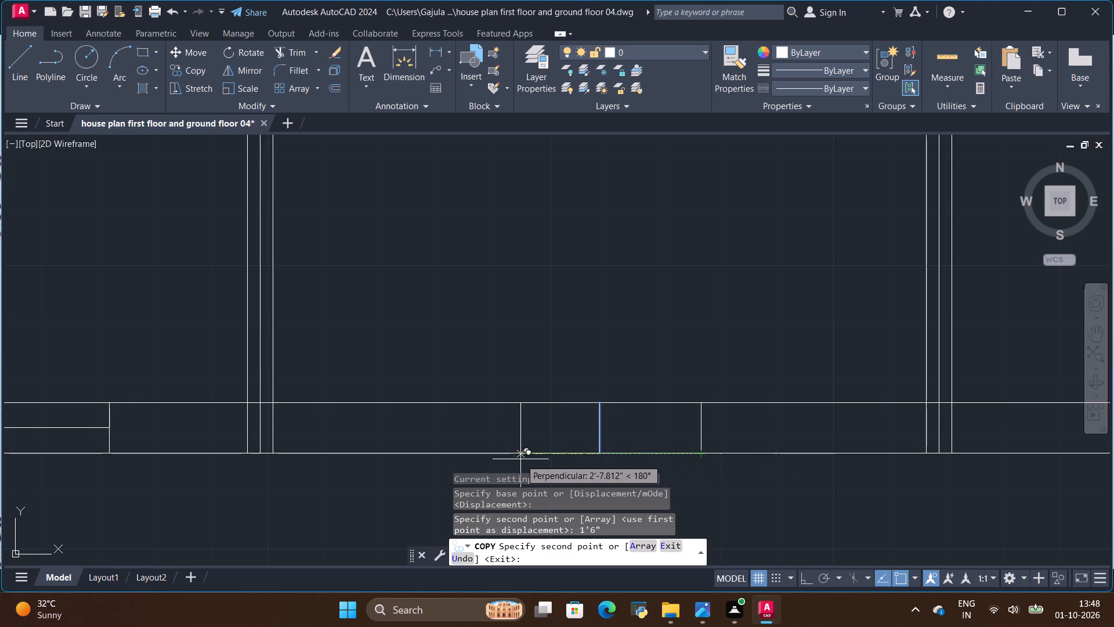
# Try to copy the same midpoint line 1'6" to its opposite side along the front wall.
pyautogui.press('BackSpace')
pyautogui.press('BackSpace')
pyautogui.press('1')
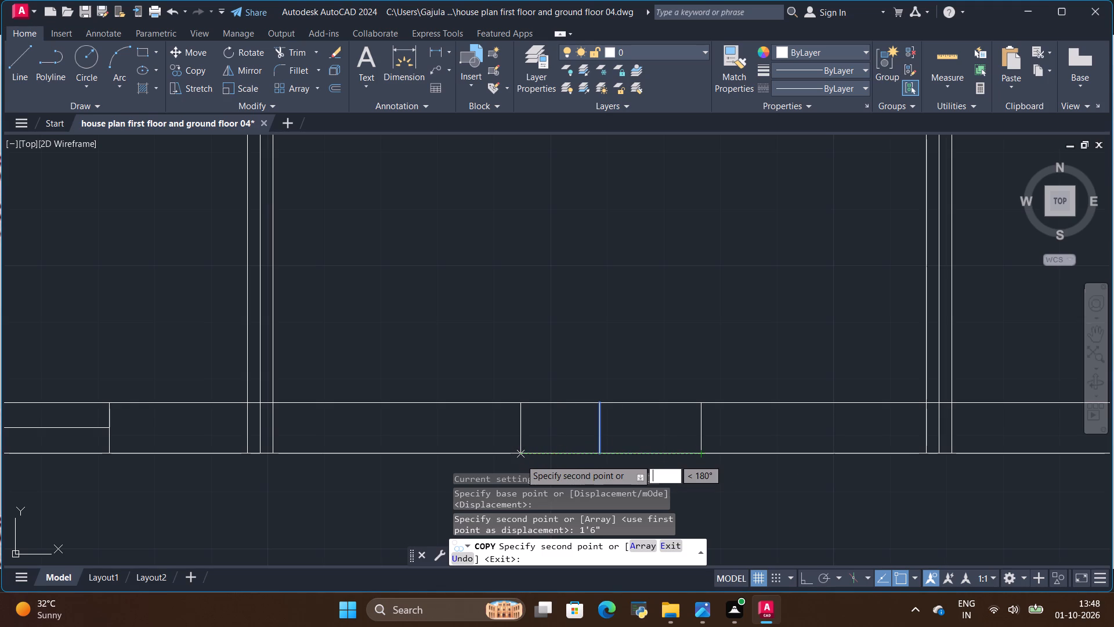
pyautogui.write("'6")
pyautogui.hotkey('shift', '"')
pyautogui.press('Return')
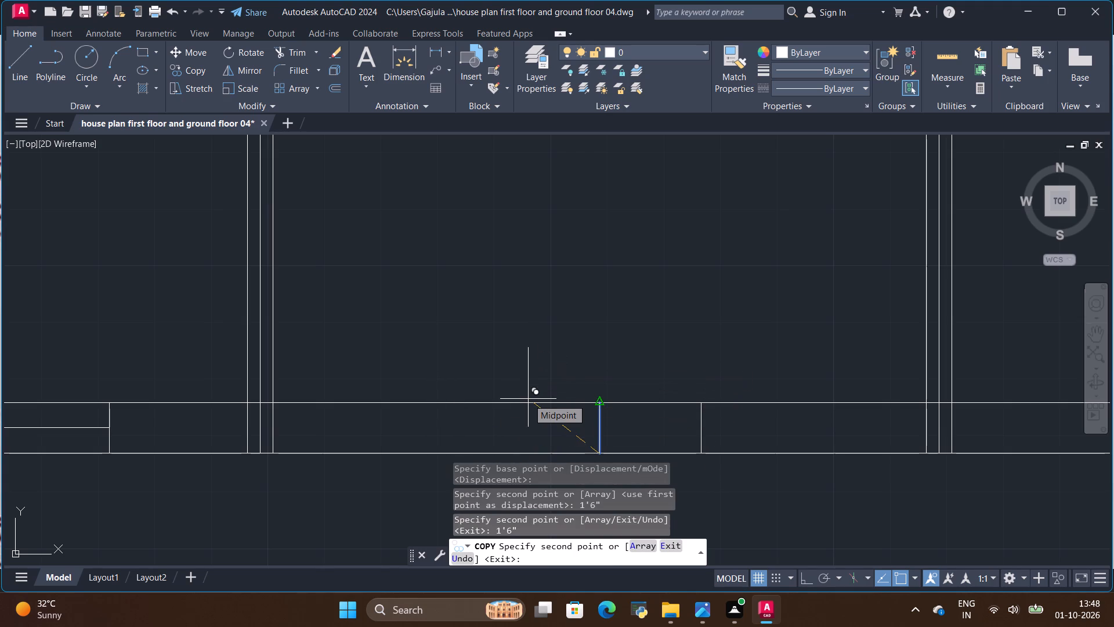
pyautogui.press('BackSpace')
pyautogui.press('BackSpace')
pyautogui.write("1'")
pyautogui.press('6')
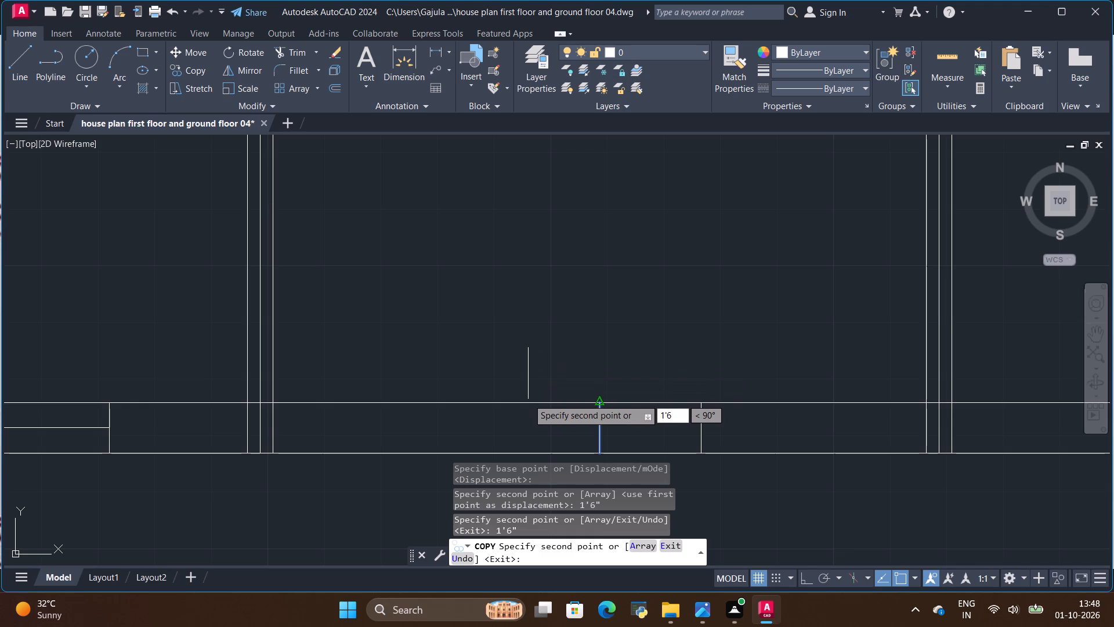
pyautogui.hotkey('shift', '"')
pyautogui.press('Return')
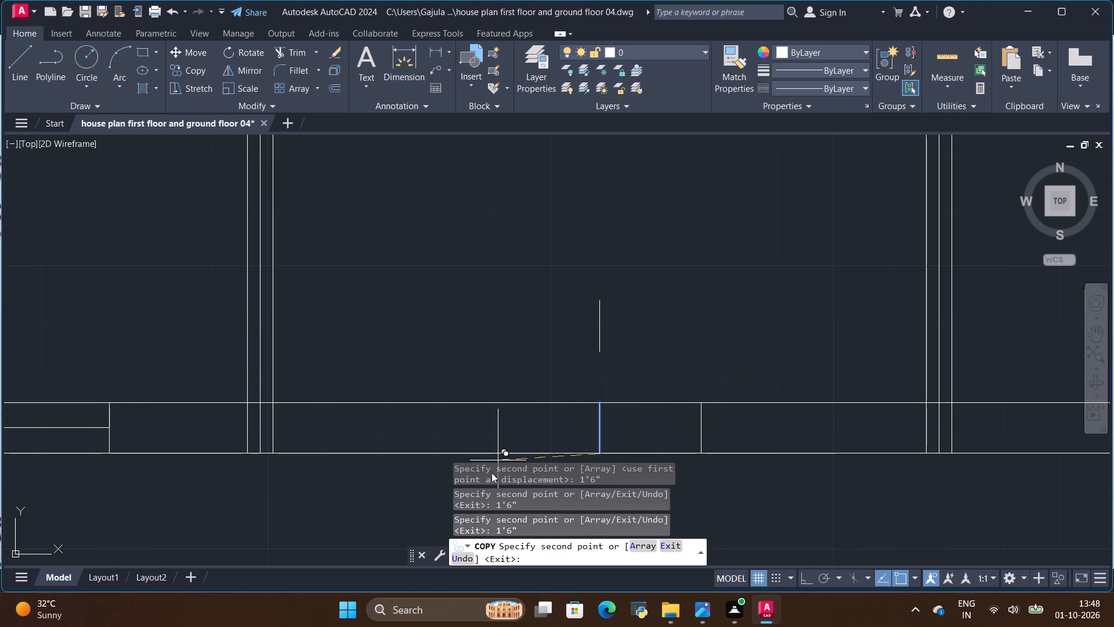
# Copy the midpoint line 1'6" to the left along the front wall and end the copy.
pyautogui.scroll(-1, 497, 404)
pyautogui.scroll(1, 498, 416)
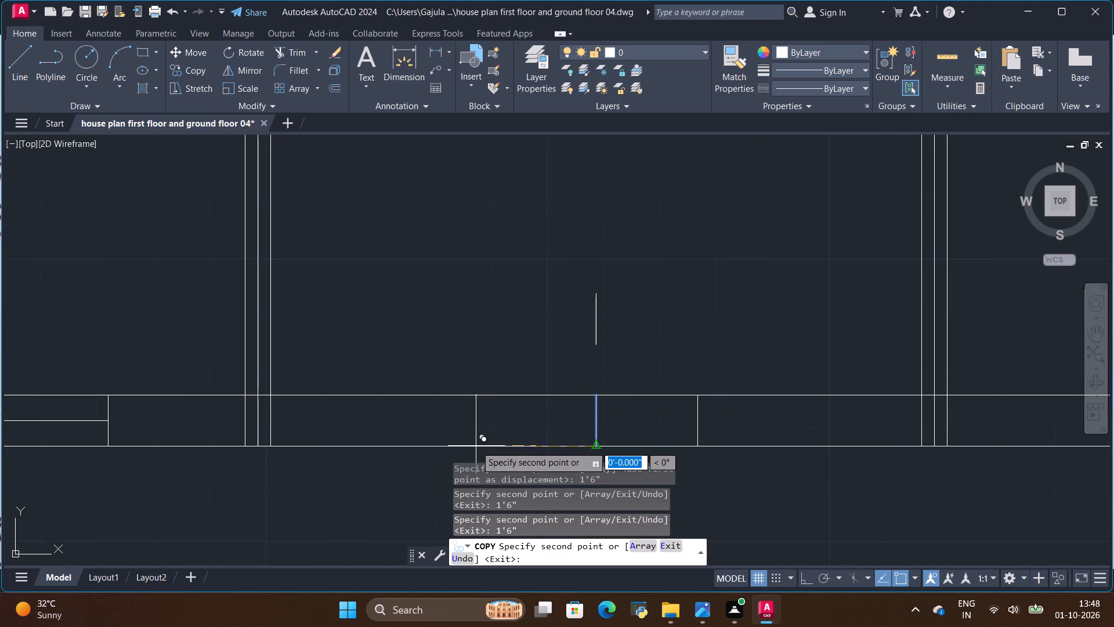
pyautogui.press('BackSpace')
pyautogui.press('BackSpace')
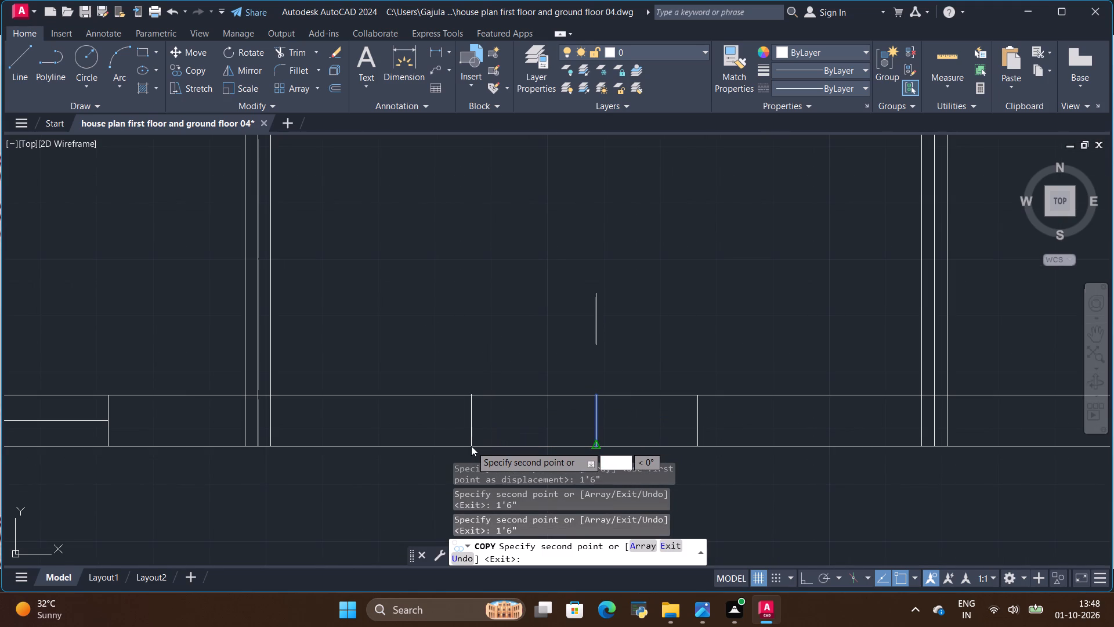
pyautogui.press('1')
pyautogui.write("'6")
pyautogui.hotkey('shift', '"')
pyautogui.press('Return')
pyautogui.press('Escape')
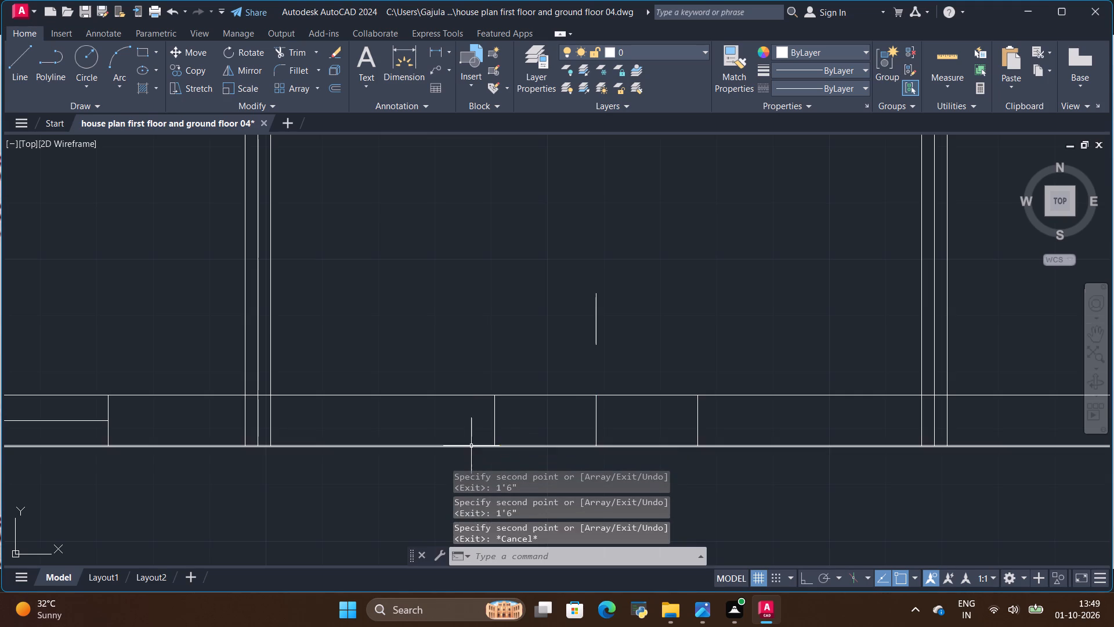
# Remove the stray vertical line above the front wall in the middle room using Trim.
pyautogui.click(288, 52)
pyautogui.moveTo(664, 332); pyautogui.dragTo(554, 336)
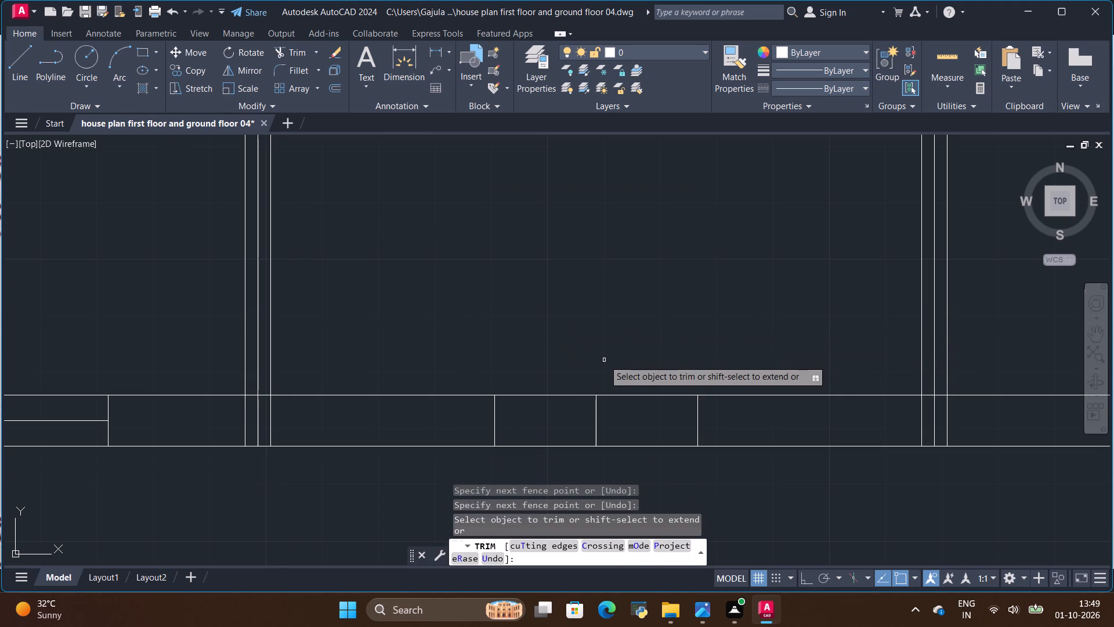
# Examine the entry door and its flanking windows in the reference image against the drafted front wall.
pyautogui.scroll(-3, 634, 349)
pyautogui.scroll(1, 615, 344)
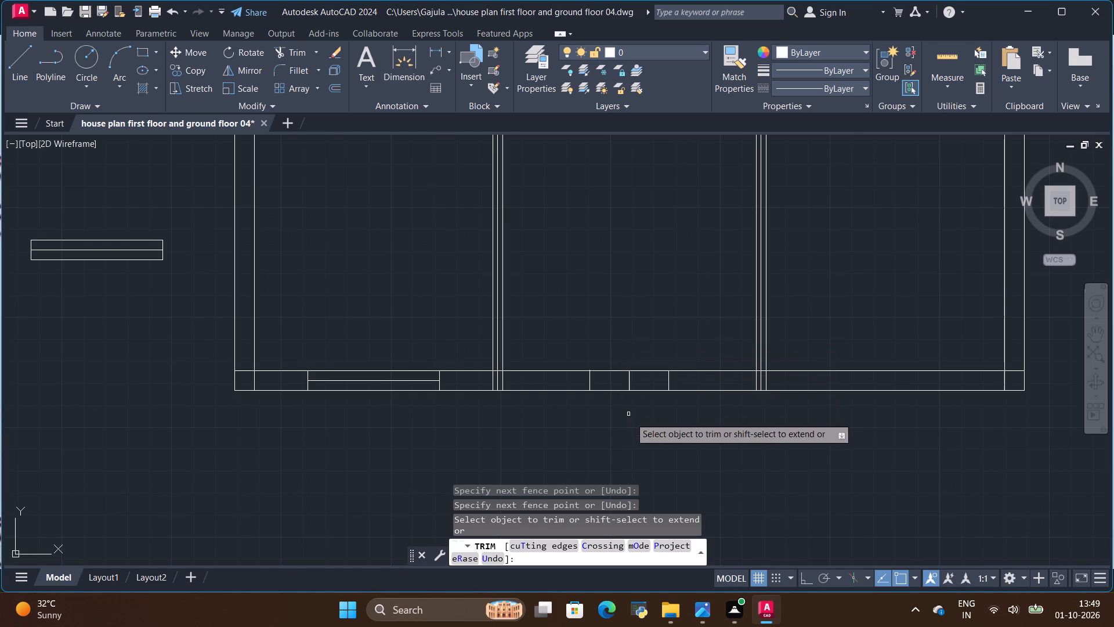
pyautogui.hotkey('alt', 'Tab')
pyautogui.hotkey('alt', 'Tab')
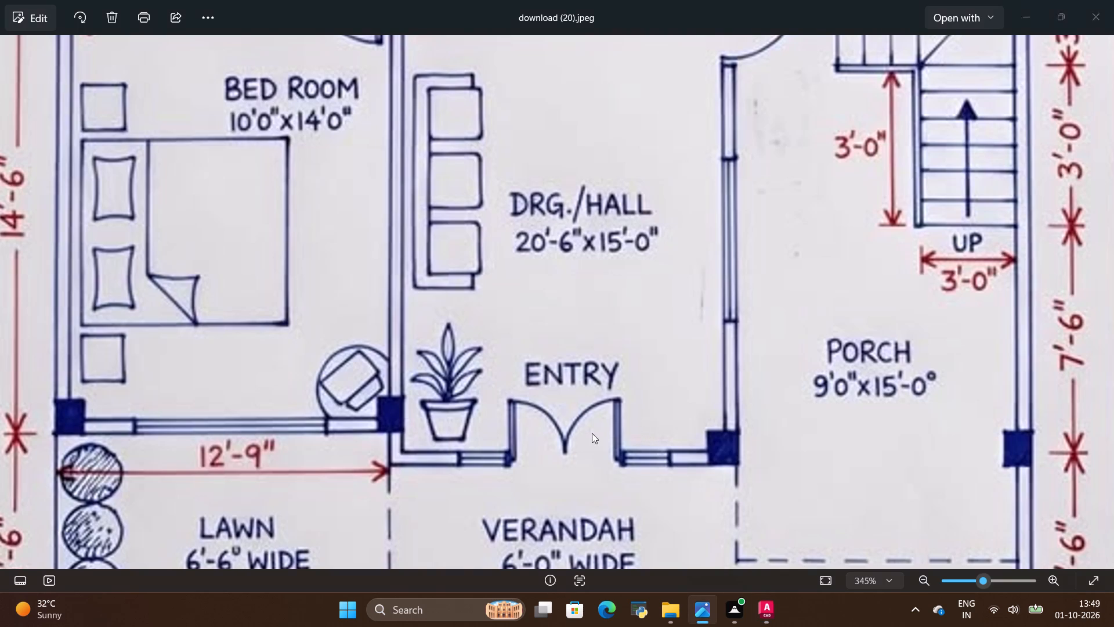
pyautogui.hotkey('alt', 'Tab')
pyautogui.hotkey('alt', 'Tab')
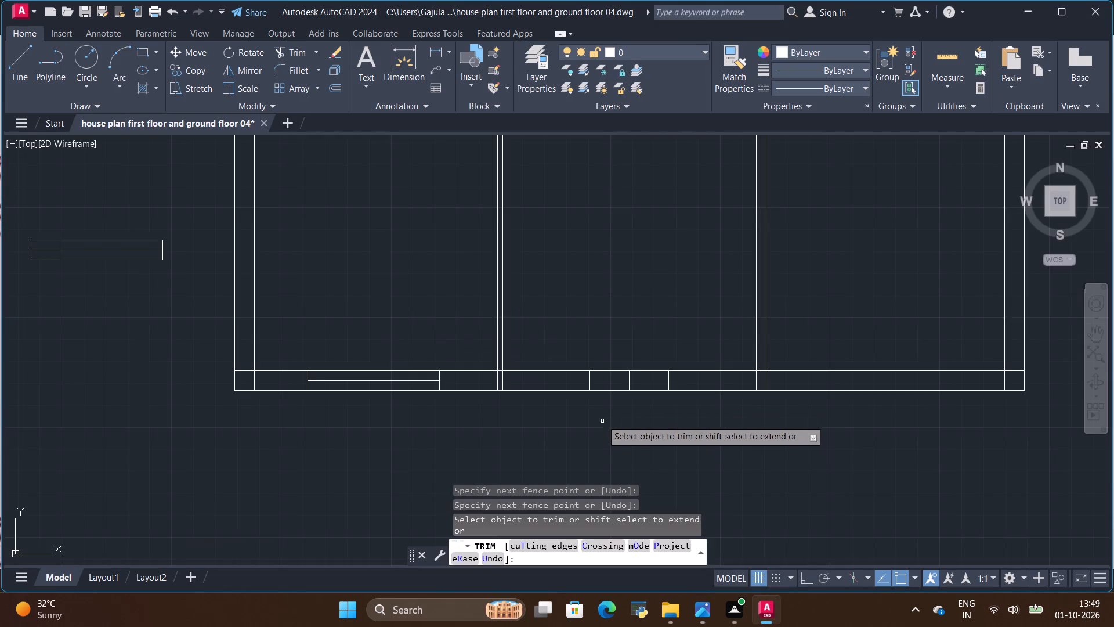
pyautogui.scroll(-2, 633, 372)
pyautogui.scroll(2, 339, 289)
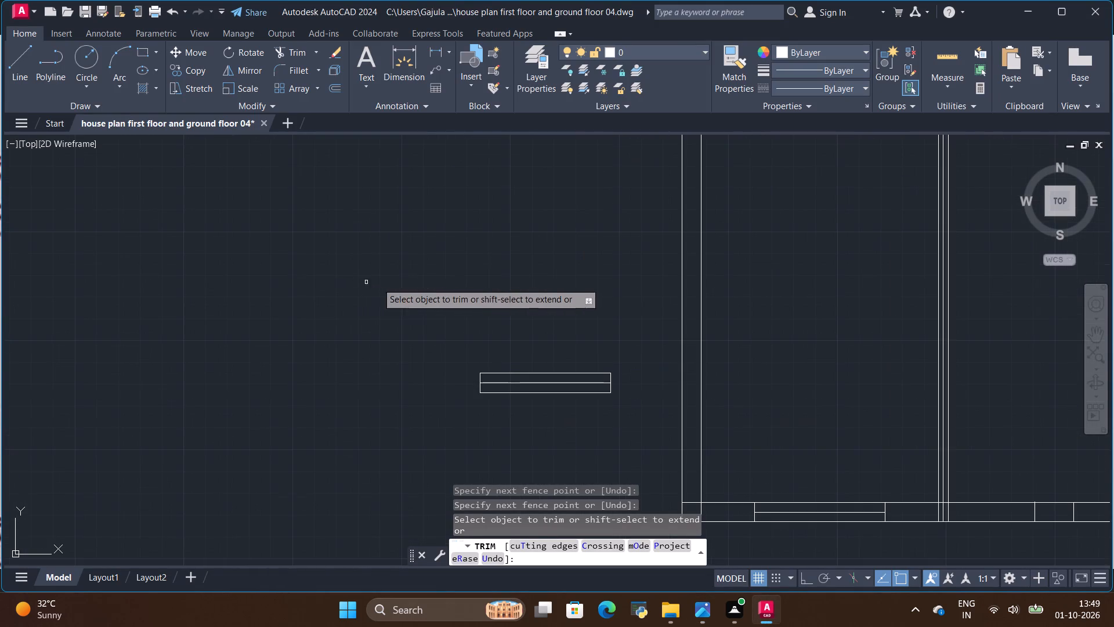
pyautogui.scroll(1, 446, 290)
pyautogui.scroll(-2, 407, 330)
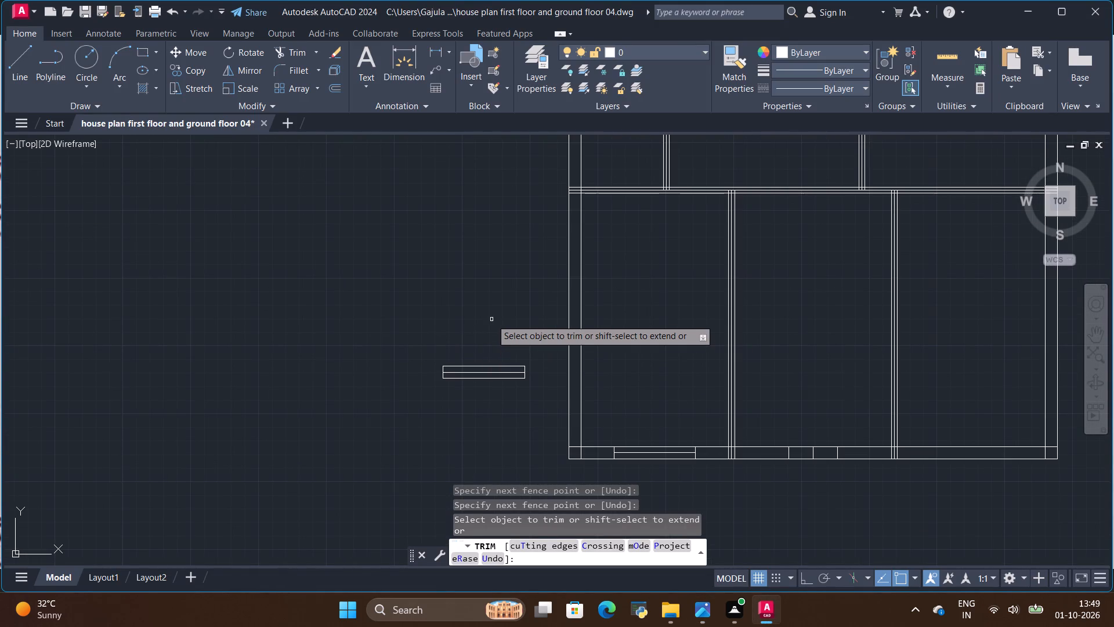
pyautogui.scroll(1, 491, 319)
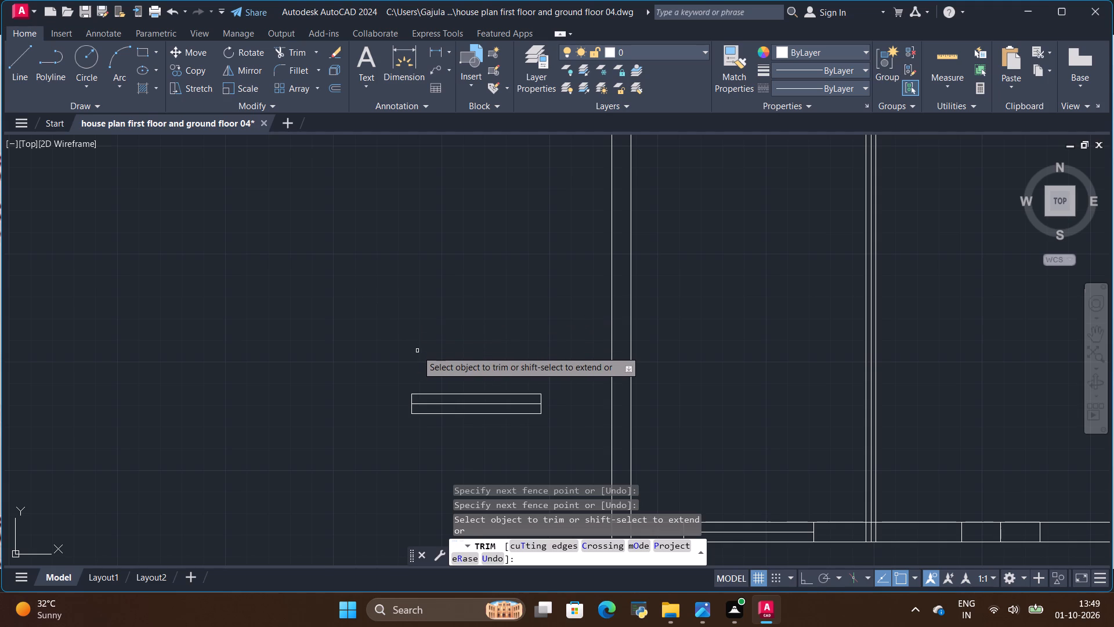
pyautogui.hotkey('alt', 'Tab')
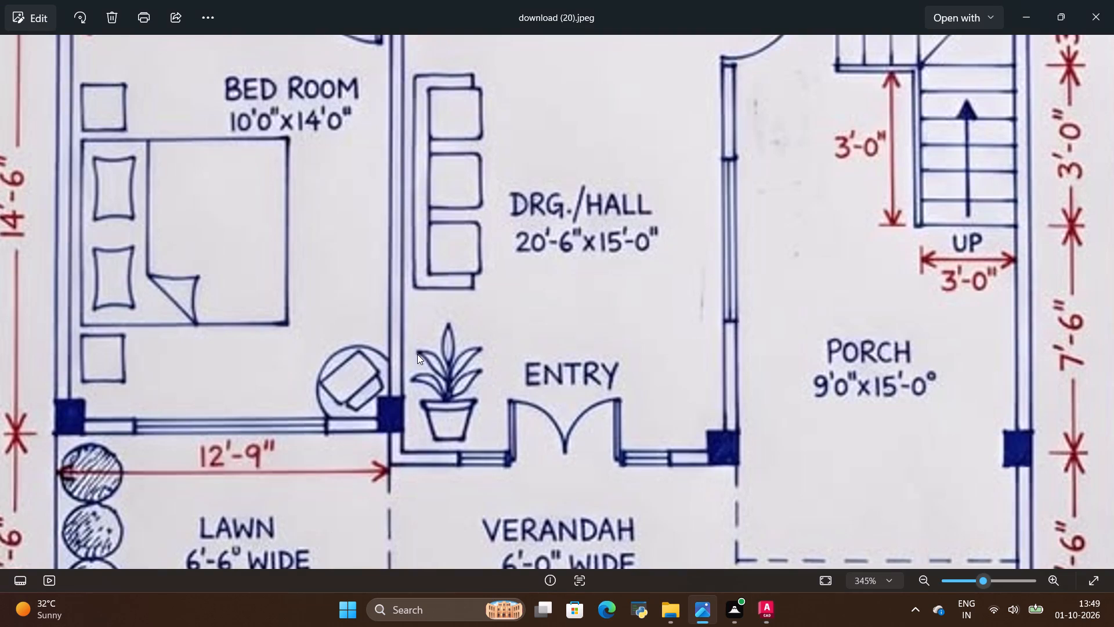
pyautogui.hotkey('alt', 'Tab')
pyautogui.scroll(-1, 421, 334)
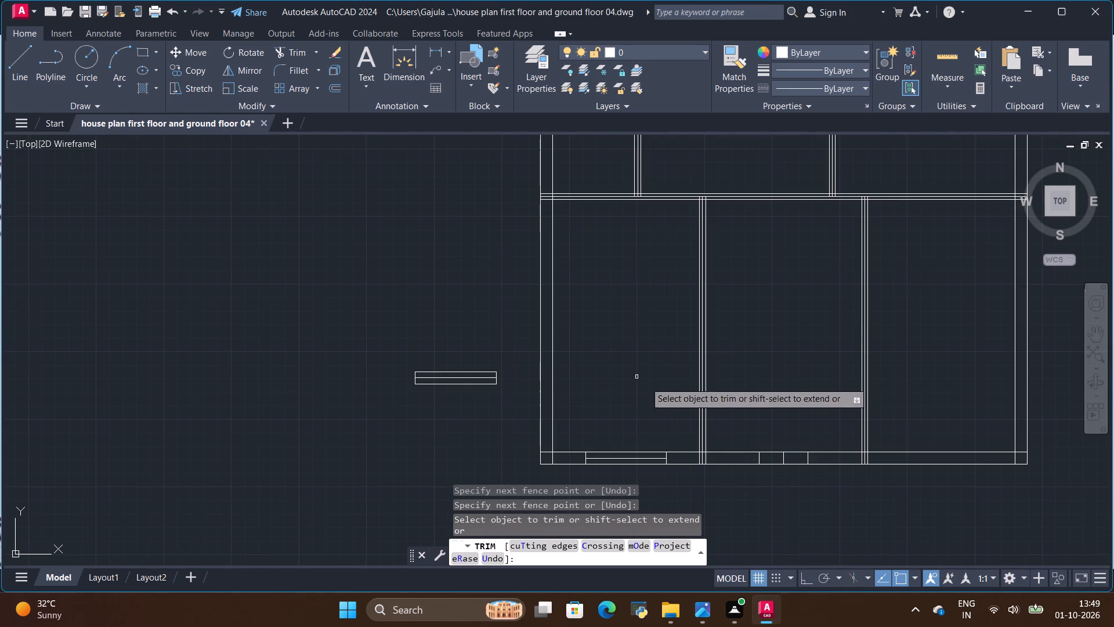
pyautogui.scroll(2, 806, 445)
pyautogui.scroll(1, 790, 506)
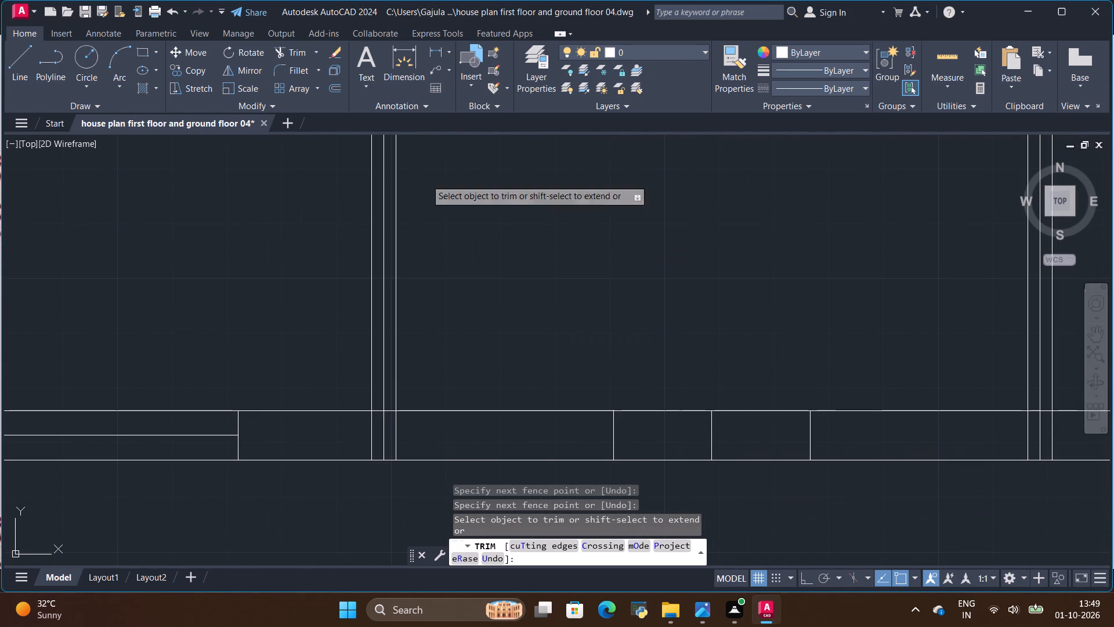
pyautogui.scroll(-1, 713, 326)
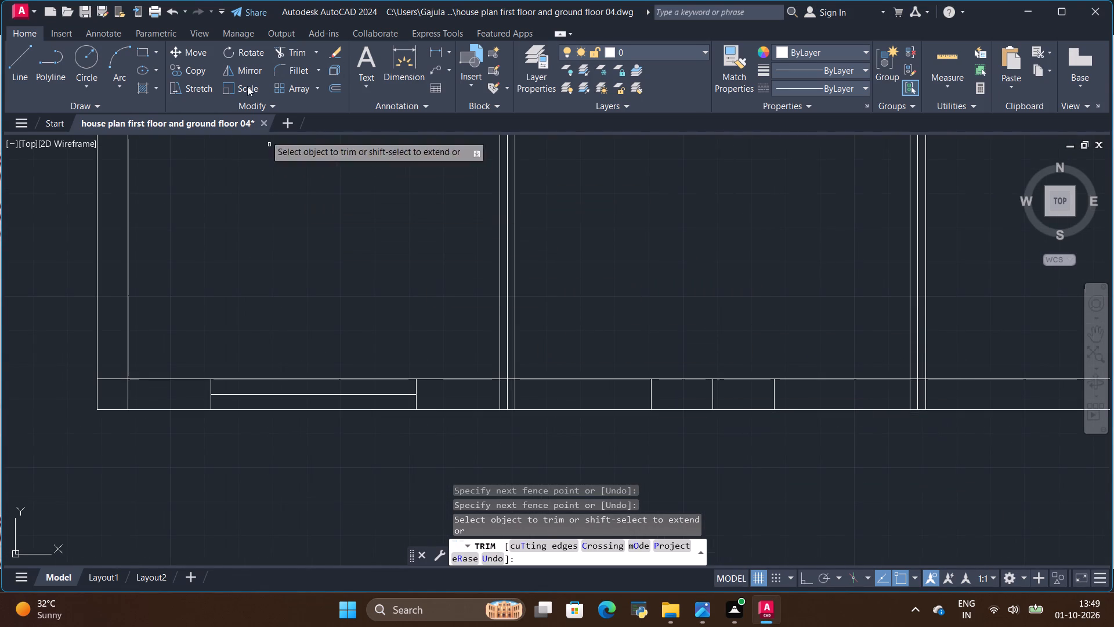
# Trim the front wall's inner and outer edges on both sides of the midpoint line to cut the entry opening.
pyautogui.click(292, 53)
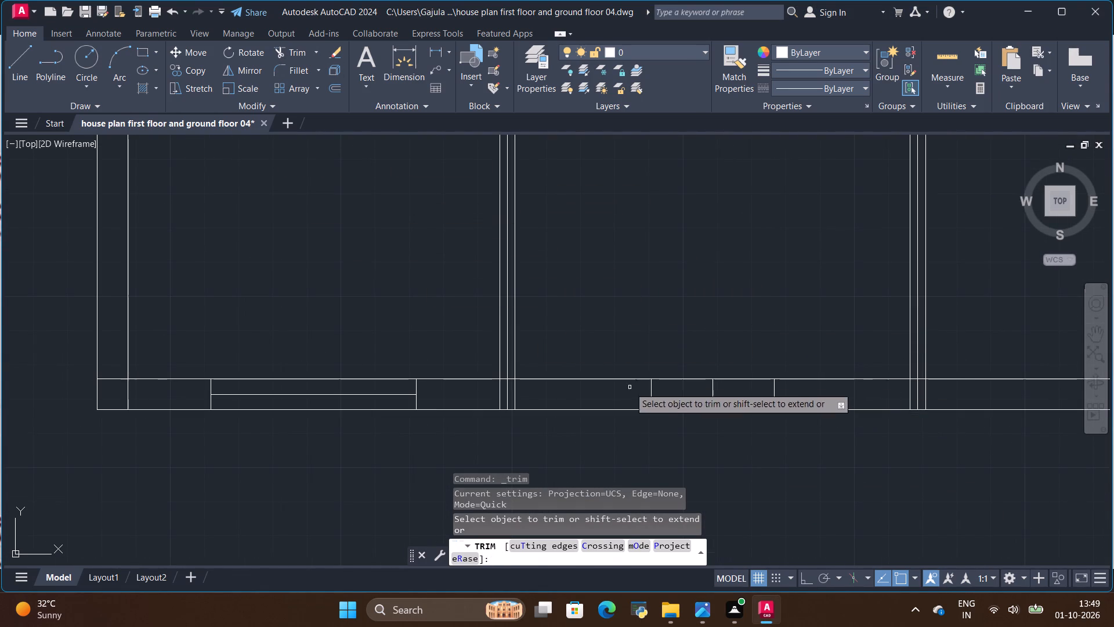
pyautogui.hotkey('alt', 'Tab')
pyautogui.hotkey('alt', 'Tab')
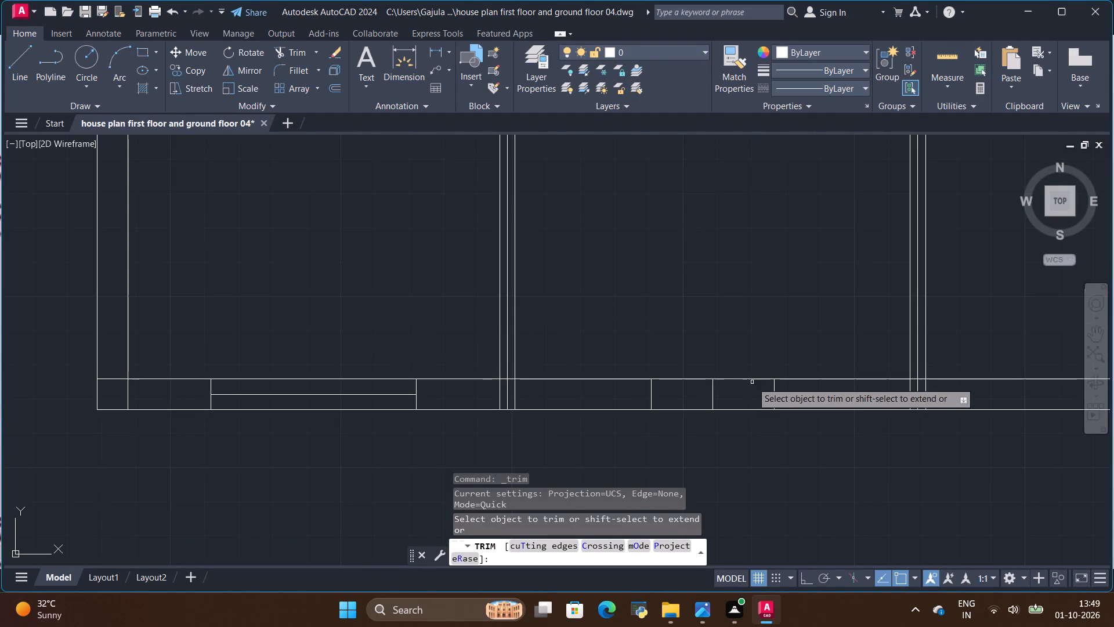
pyautogui.scroll(1, 752, 382)
pyautogui.moveTo(737, 360); pyautogui.dragTo(758, 463)
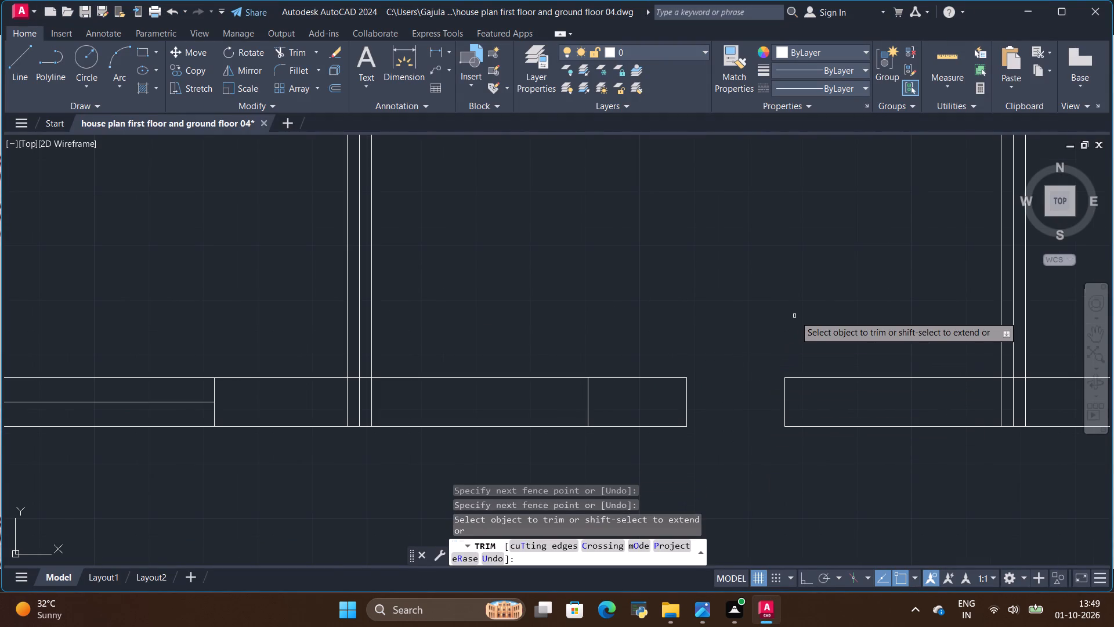
pyautogui.moveTo(654, 322); pyautogui.dragTo(668, 446)
# Redraw the front wall's outer edge from the entry opening's left jamb to the near face of the left partition.
pyautogui.click(12, 69)
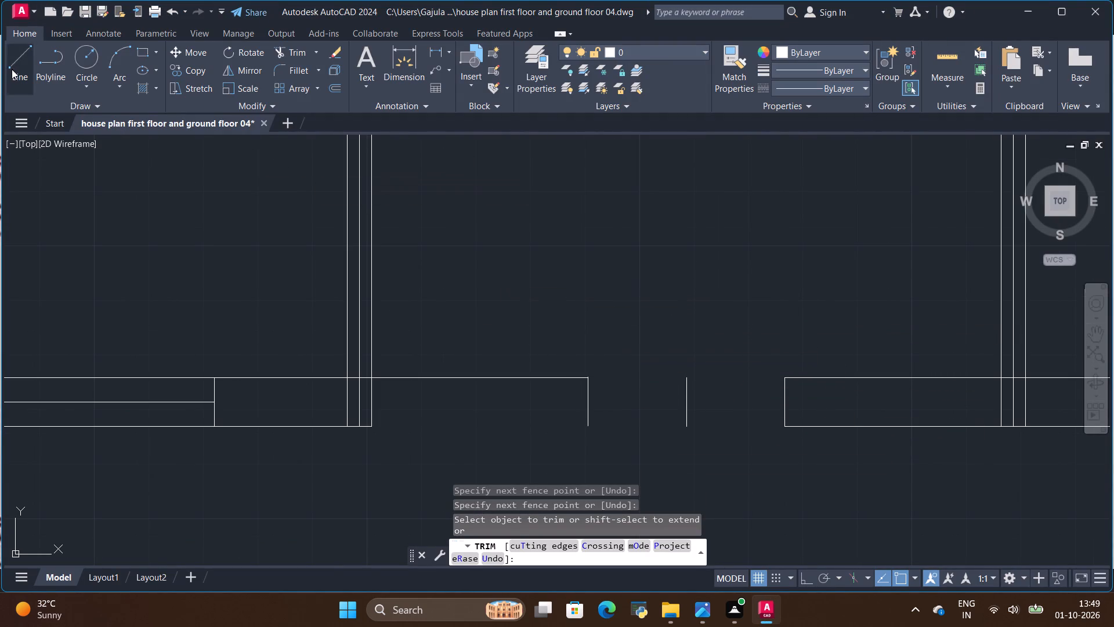
pyautogui.click(587, 426)
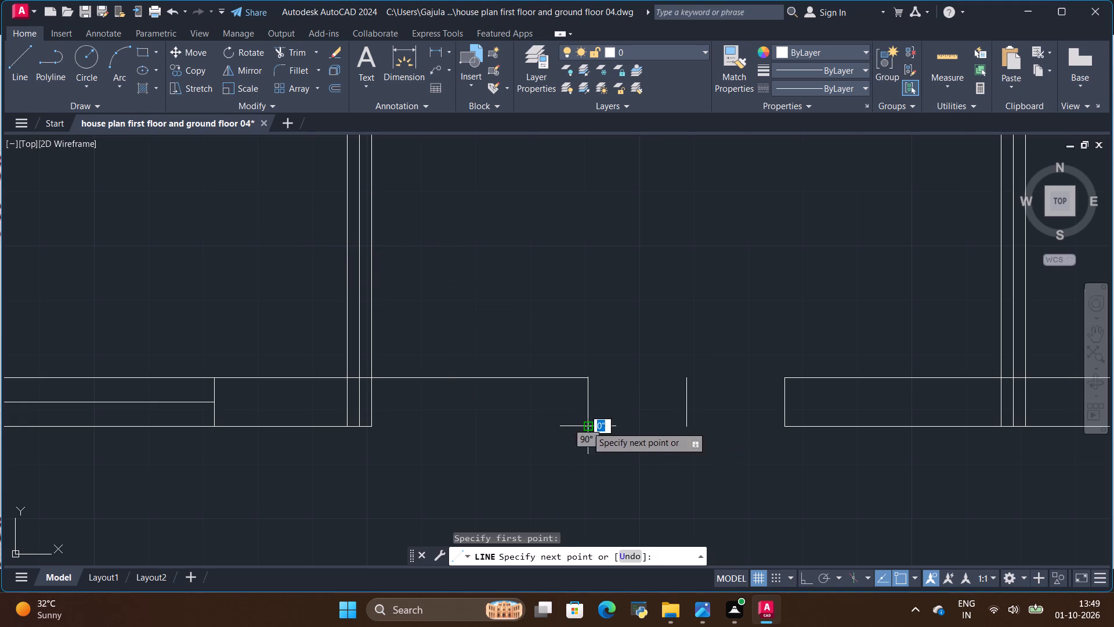
pyautogui.click(368, 426)
pyautogui.press('Escape')
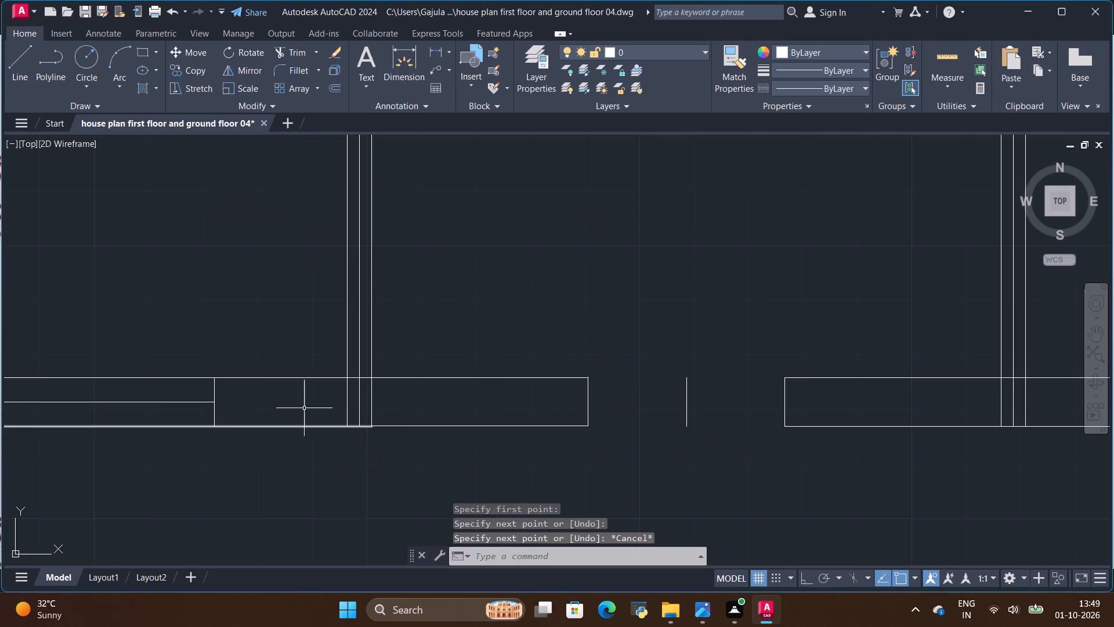
# Examine the entry door, flanking windows and hall walls in the reference image against the drafted front wall and its opening.
pyautogui.scroll(-1, 631, 322)
pyautogui.hotkey('alt', 'Tab')
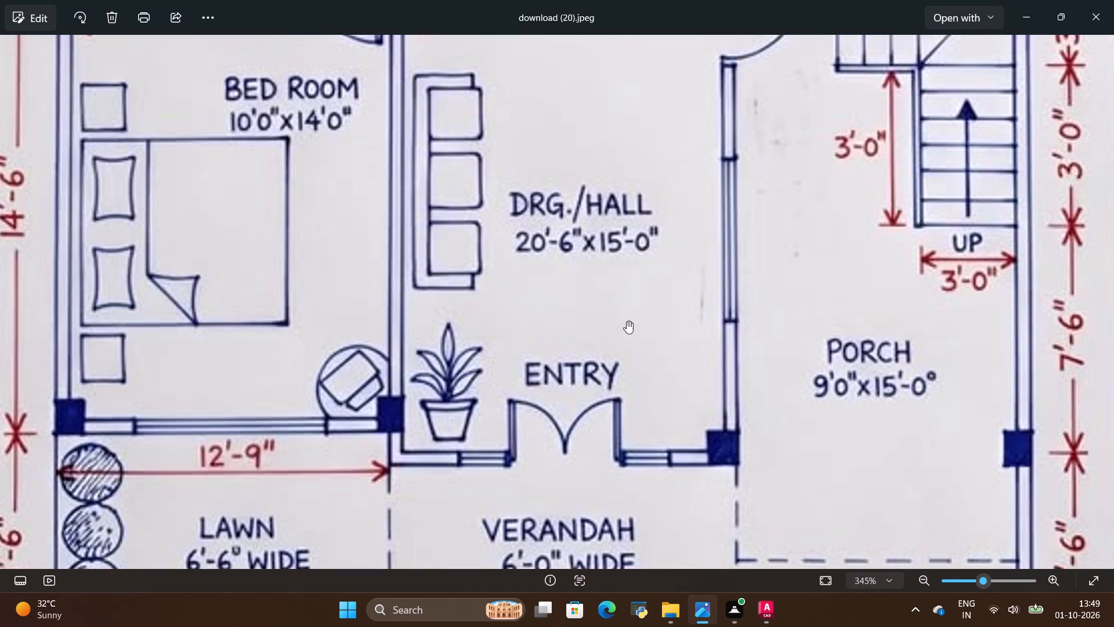
pyautogui.scroll(-3, 622, 316)
pyautogui.hotkey('alt', 'Tab')
pyautogui.scroll(-4, 622, 316)
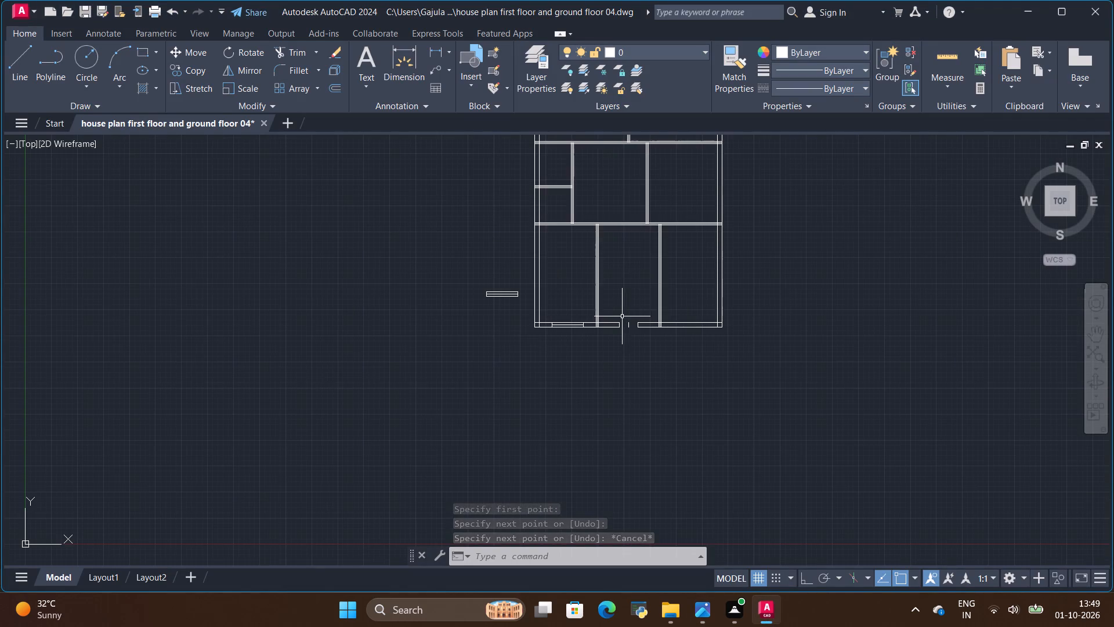
pyautogui.scroll(1, 617, 216)
pyautogui.scroll(1, 664, 343)
pyautogui.hotkey('alt', 'Tab')
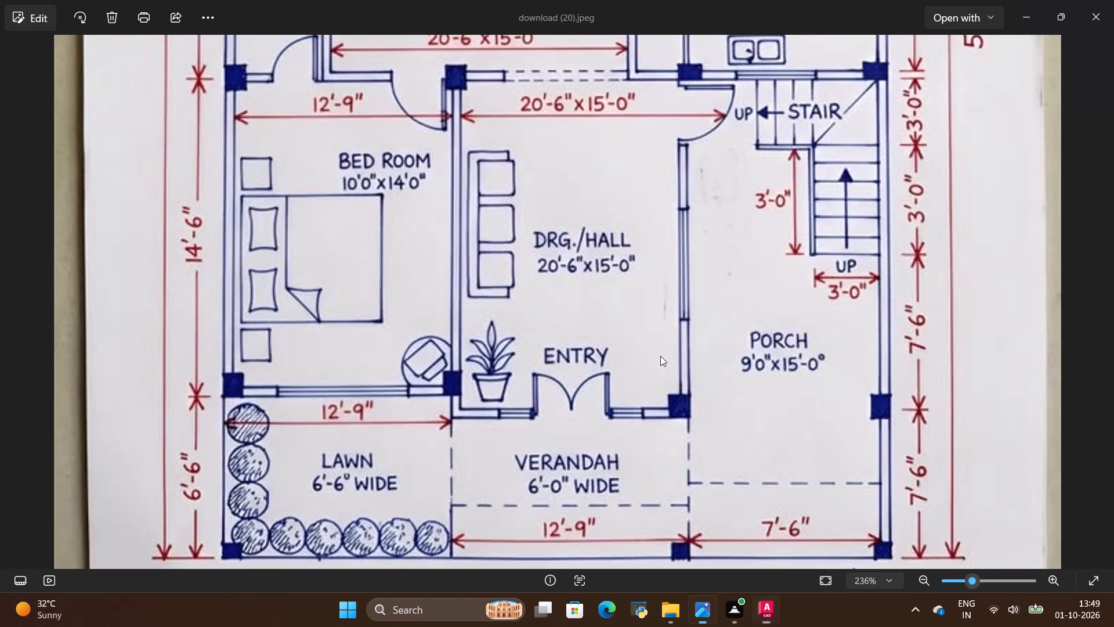
pyautogui.hotkey('alt', 'Tab')
pyautogui.scroll(1, 603, 406)
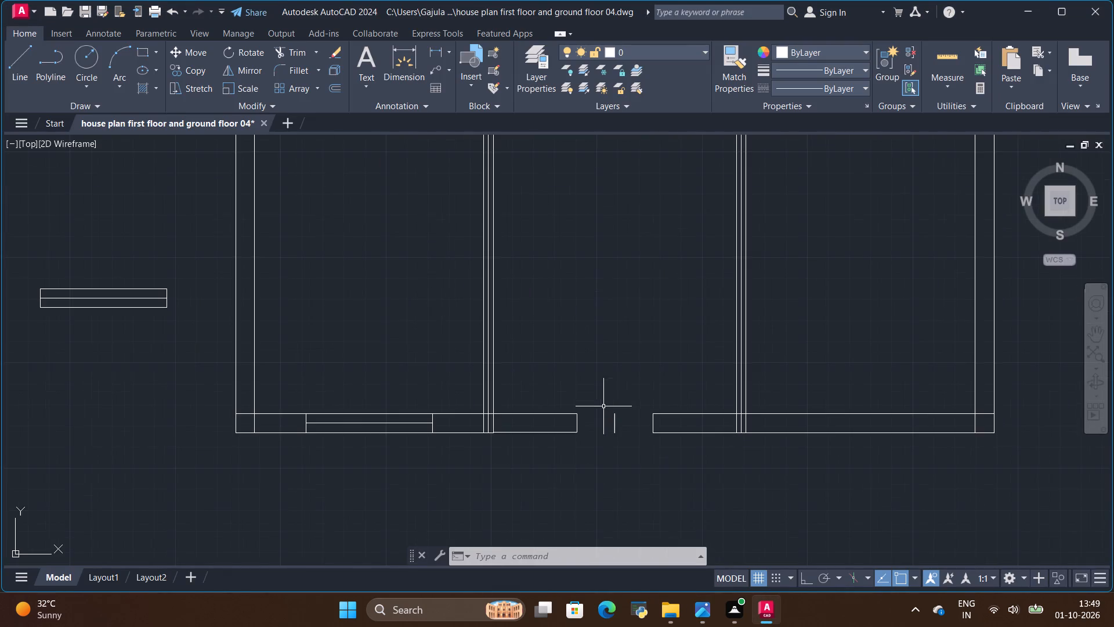
pyautogui.scroll(2, 577, 431)
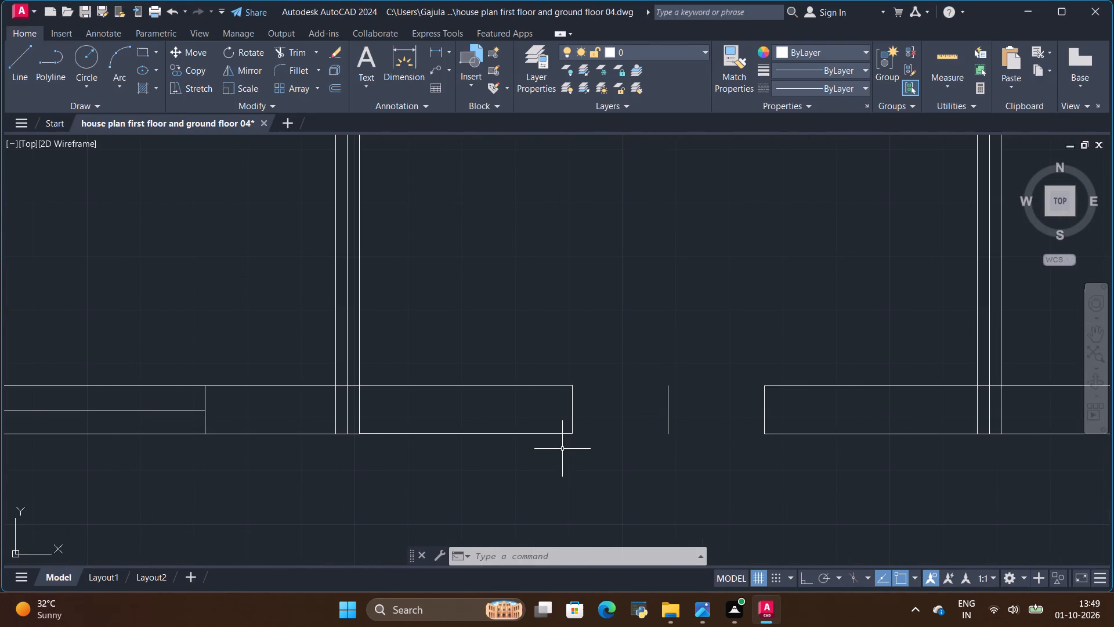
pyautogui.hotkey('alt', 'Tab')
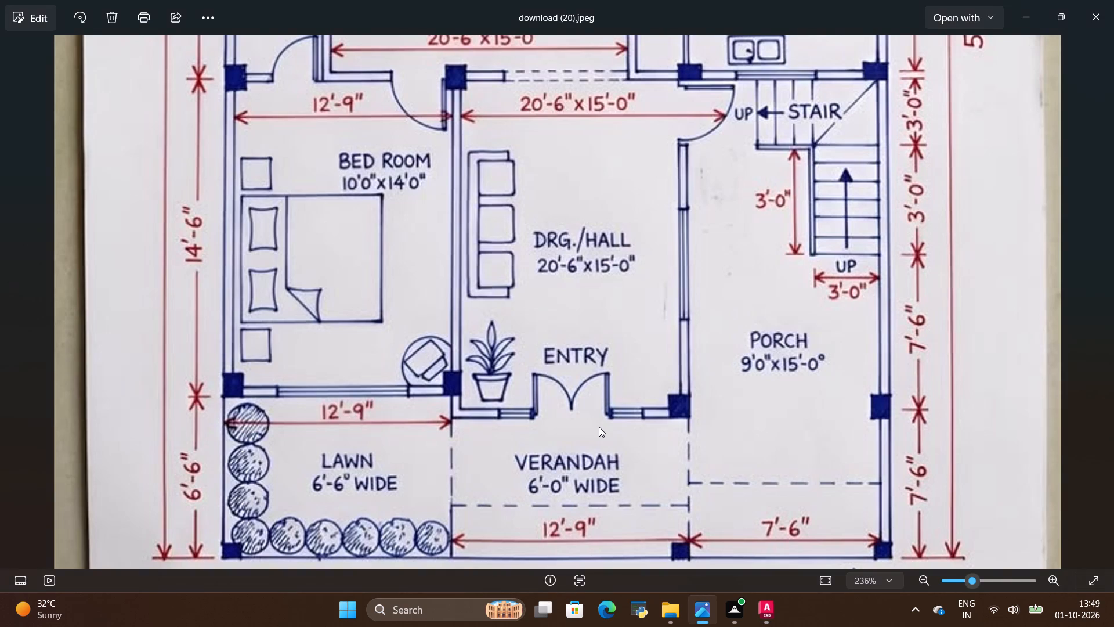
pyautogui.hotkey('alt', 'Tab')
pyautogui.hotkey('alt', 'Tab')
pyautogui.hotkey('alt', 'Tab')
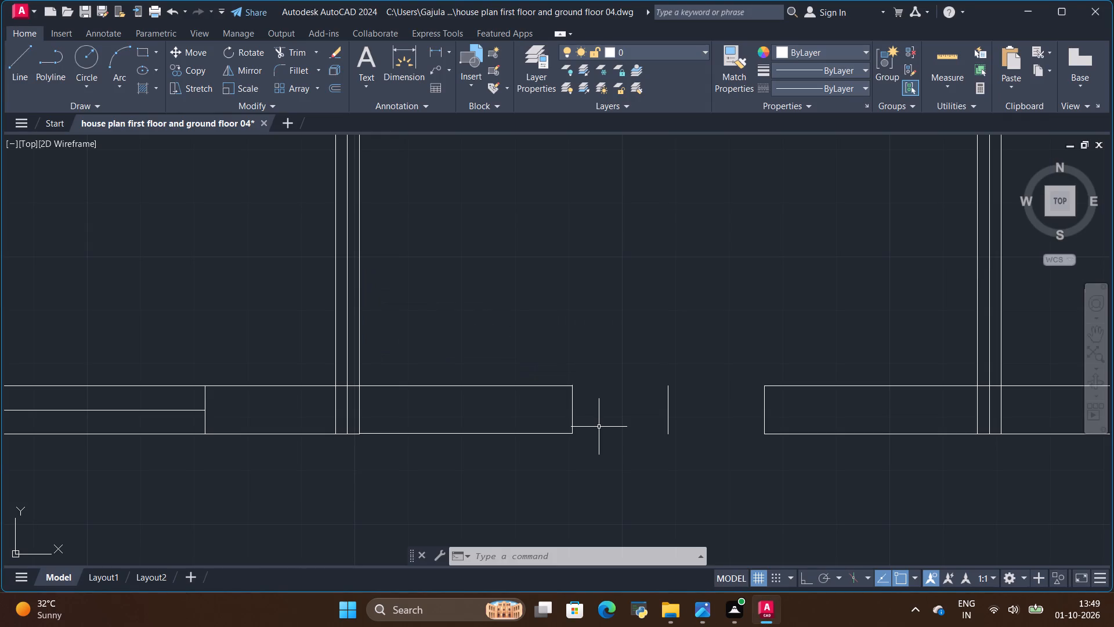
pyautogui.scroll(-3, 714, 409)
pyautogui.scroll(1, 289, 243)
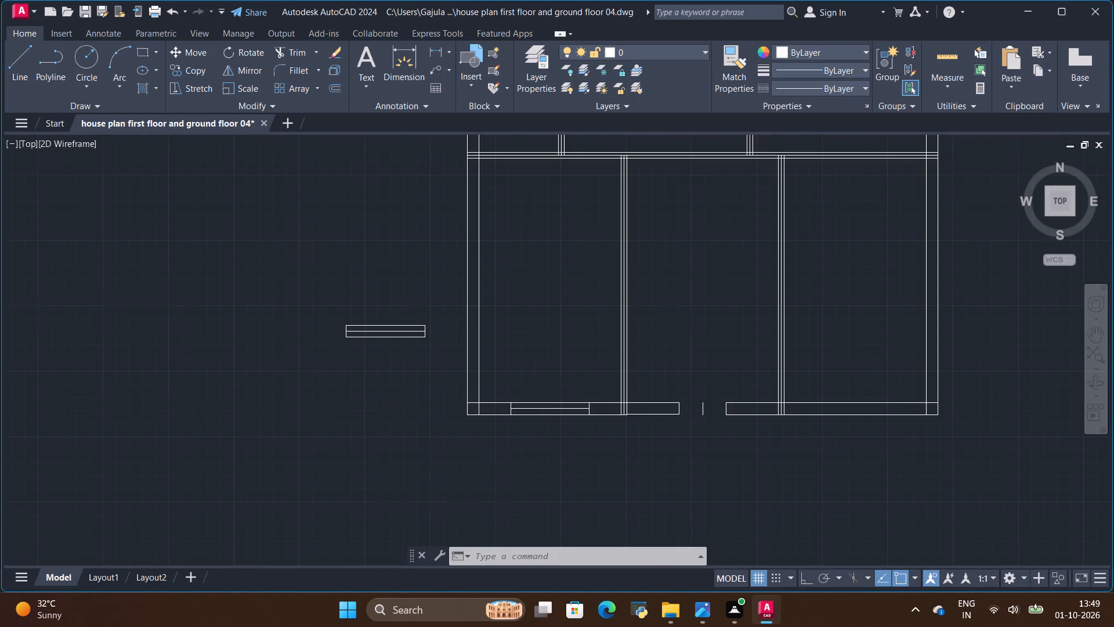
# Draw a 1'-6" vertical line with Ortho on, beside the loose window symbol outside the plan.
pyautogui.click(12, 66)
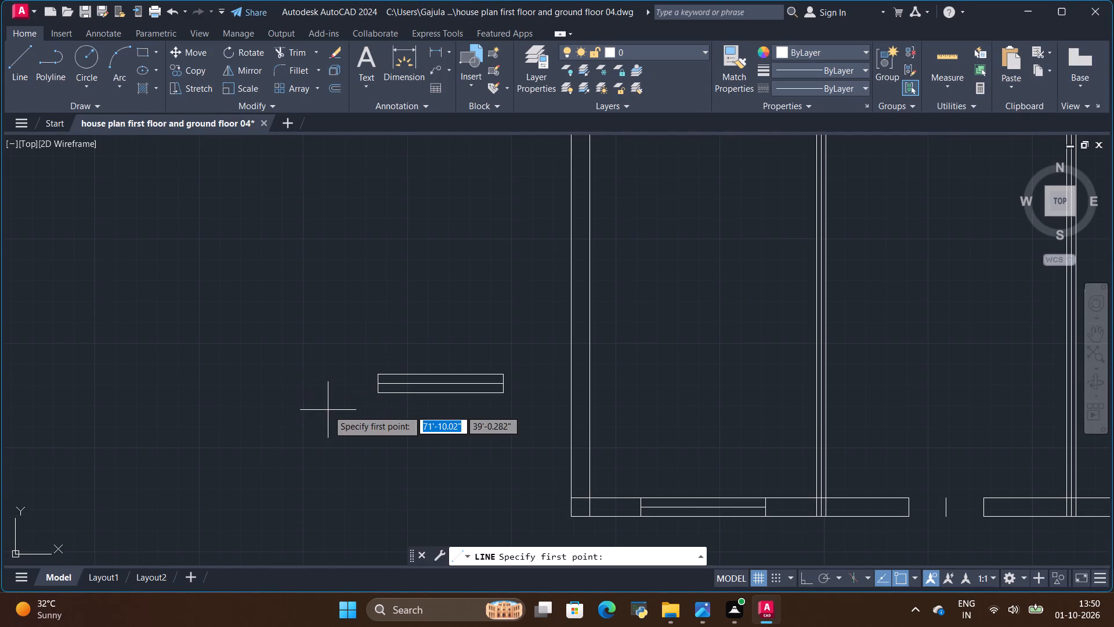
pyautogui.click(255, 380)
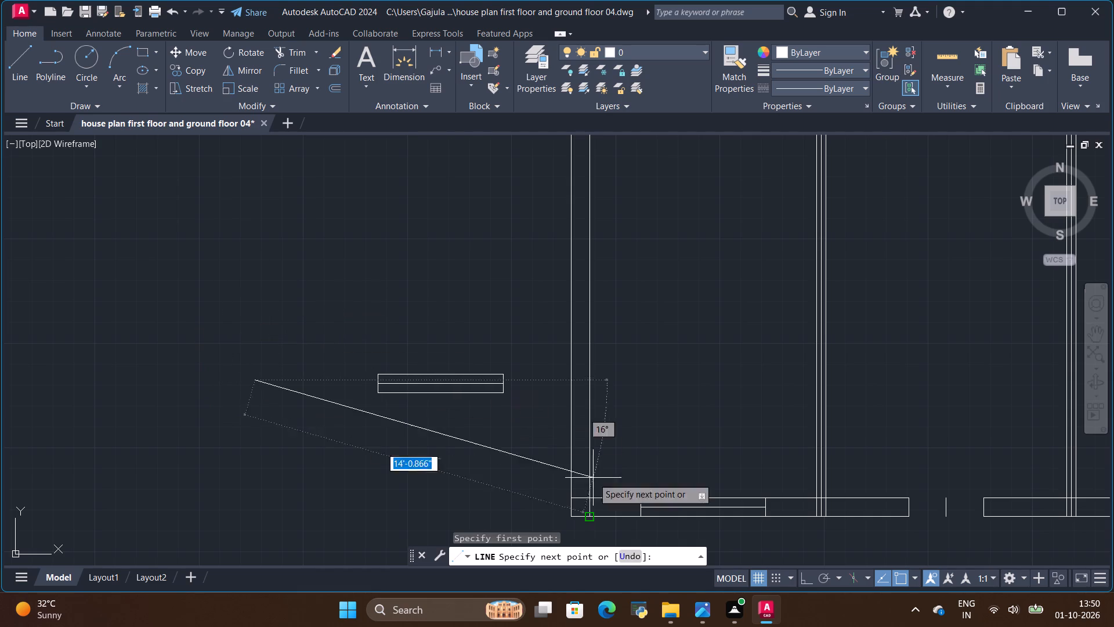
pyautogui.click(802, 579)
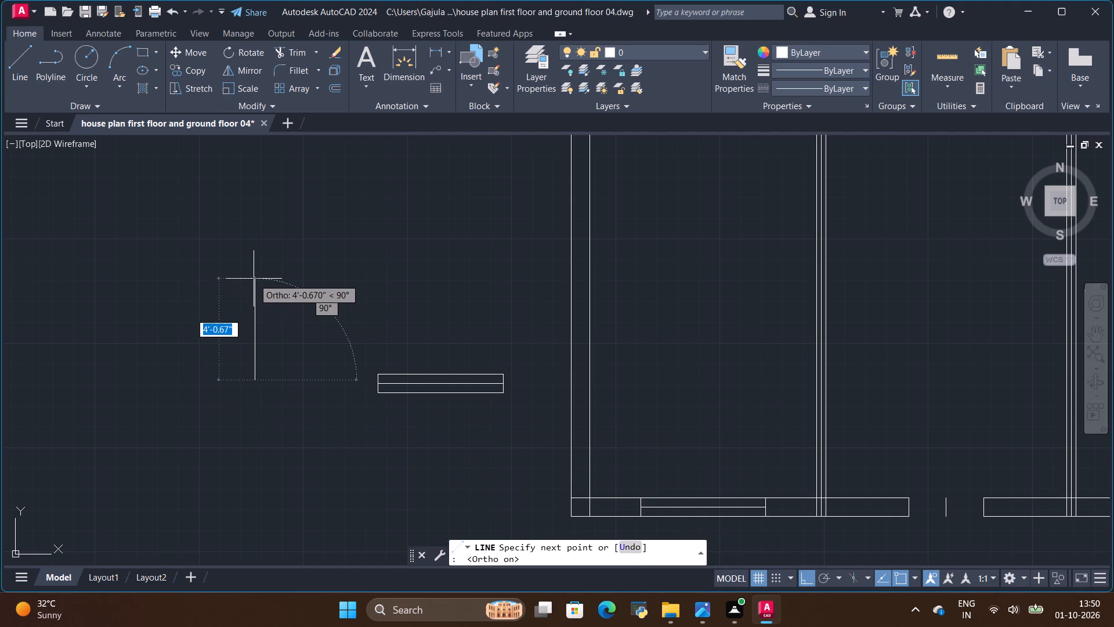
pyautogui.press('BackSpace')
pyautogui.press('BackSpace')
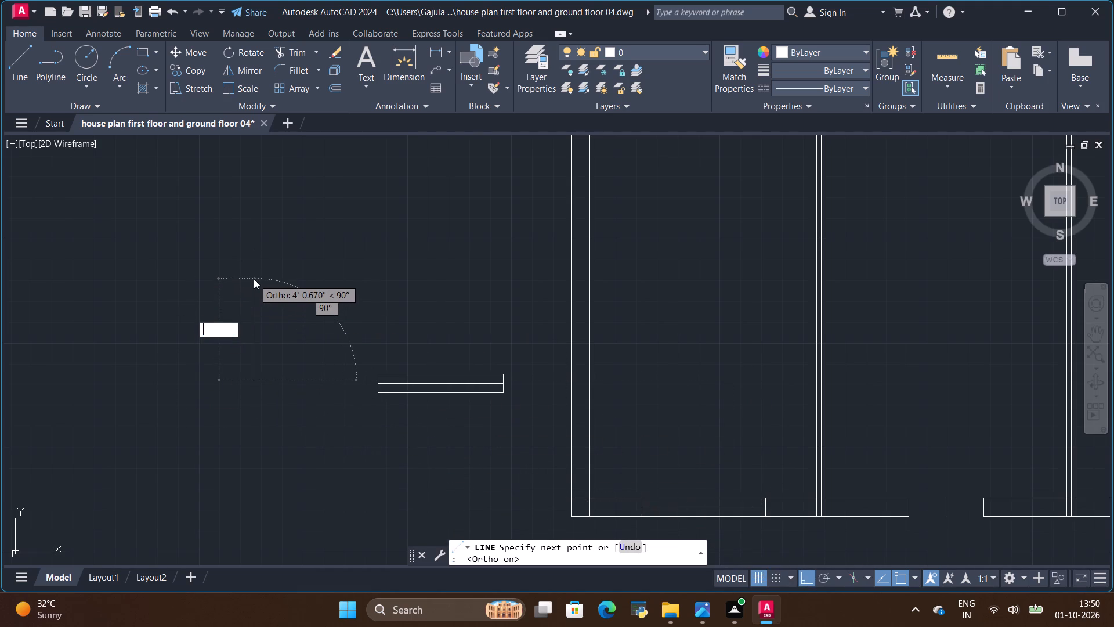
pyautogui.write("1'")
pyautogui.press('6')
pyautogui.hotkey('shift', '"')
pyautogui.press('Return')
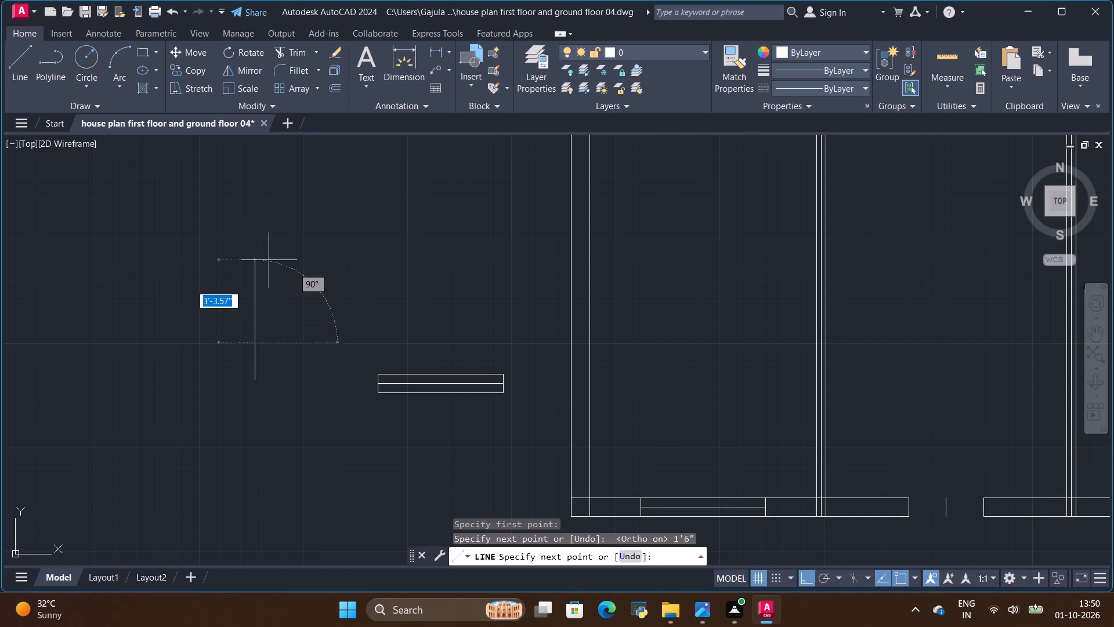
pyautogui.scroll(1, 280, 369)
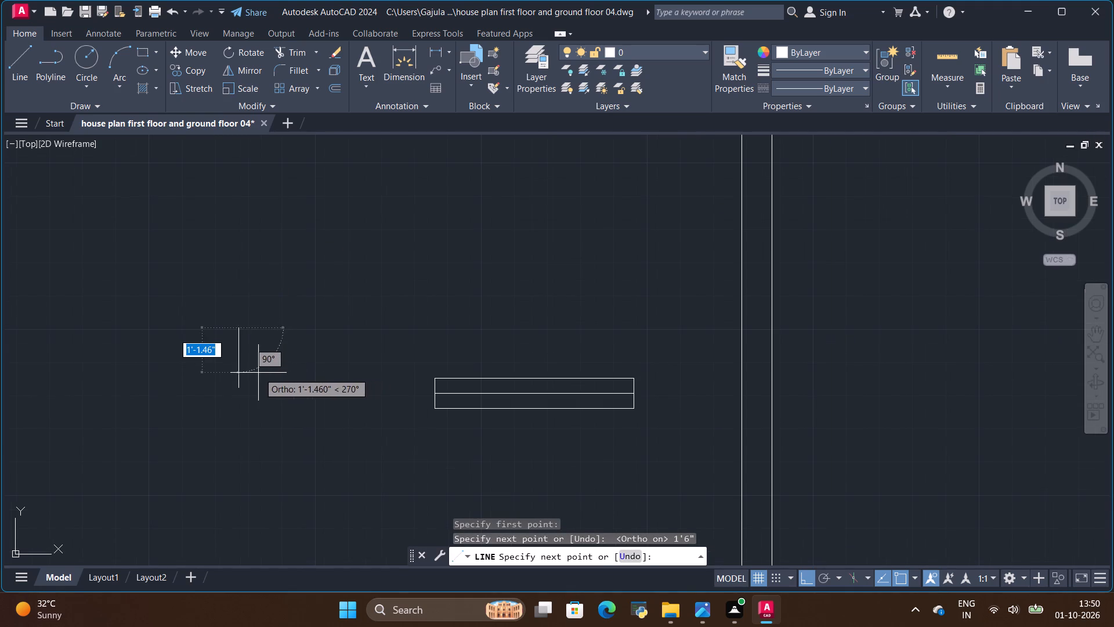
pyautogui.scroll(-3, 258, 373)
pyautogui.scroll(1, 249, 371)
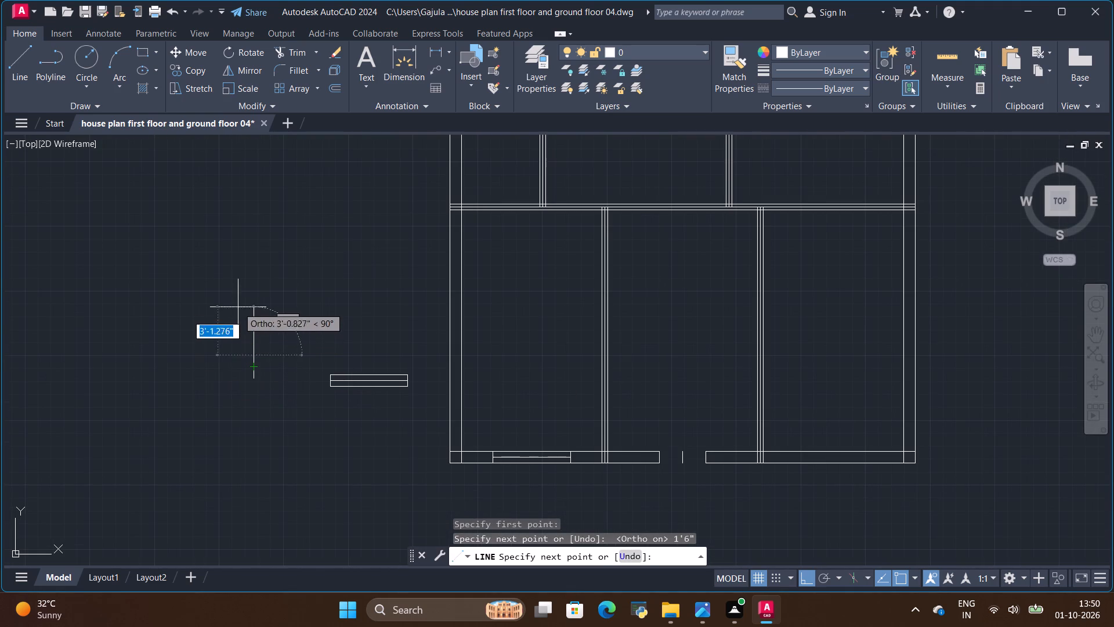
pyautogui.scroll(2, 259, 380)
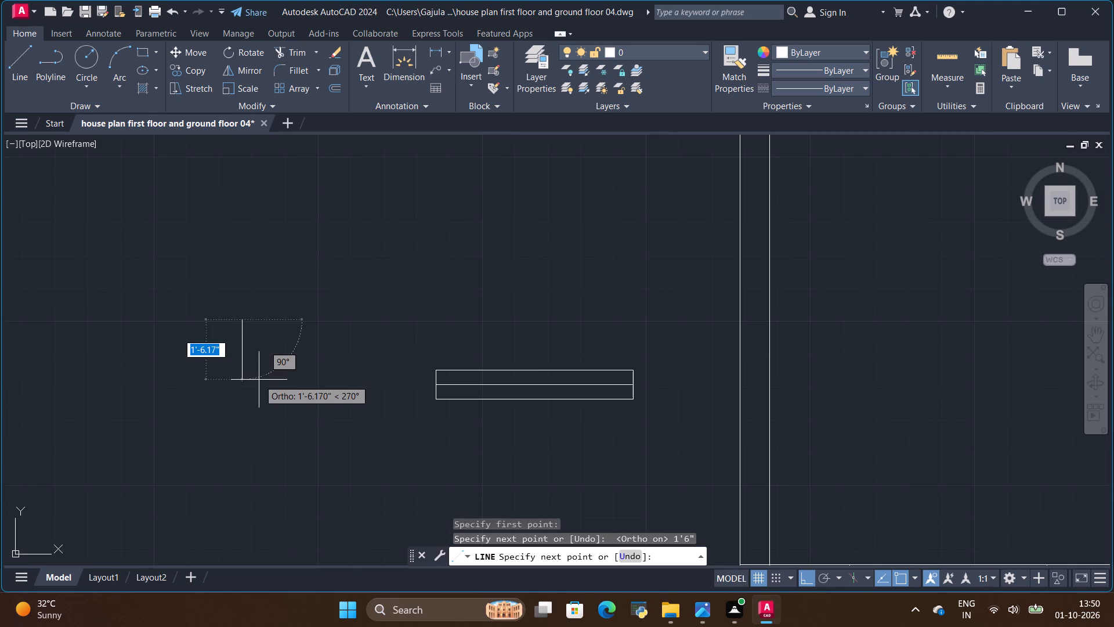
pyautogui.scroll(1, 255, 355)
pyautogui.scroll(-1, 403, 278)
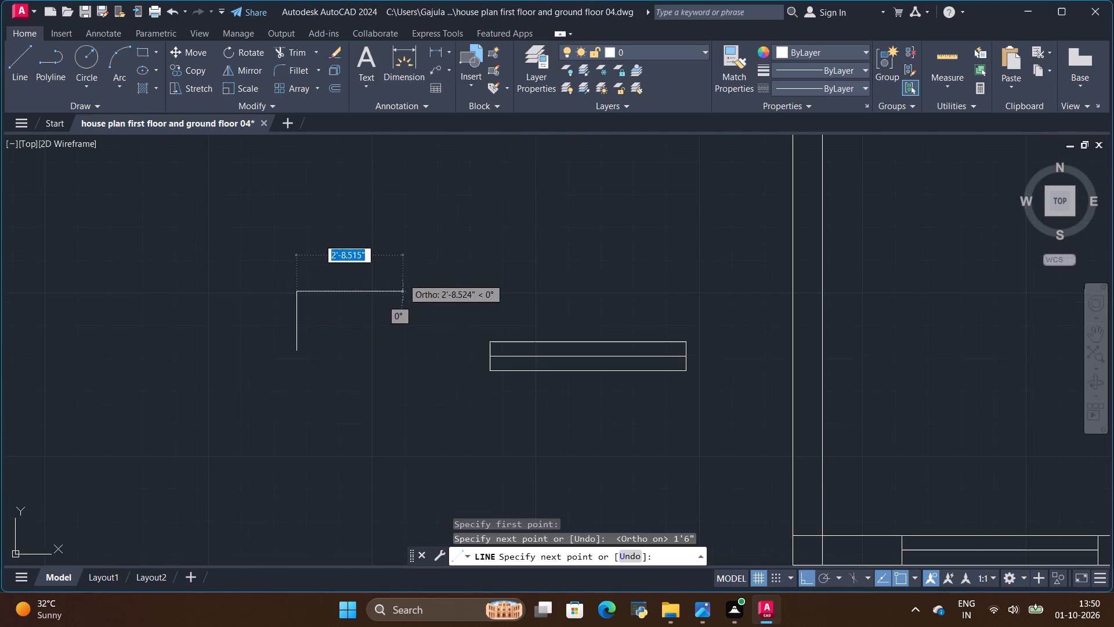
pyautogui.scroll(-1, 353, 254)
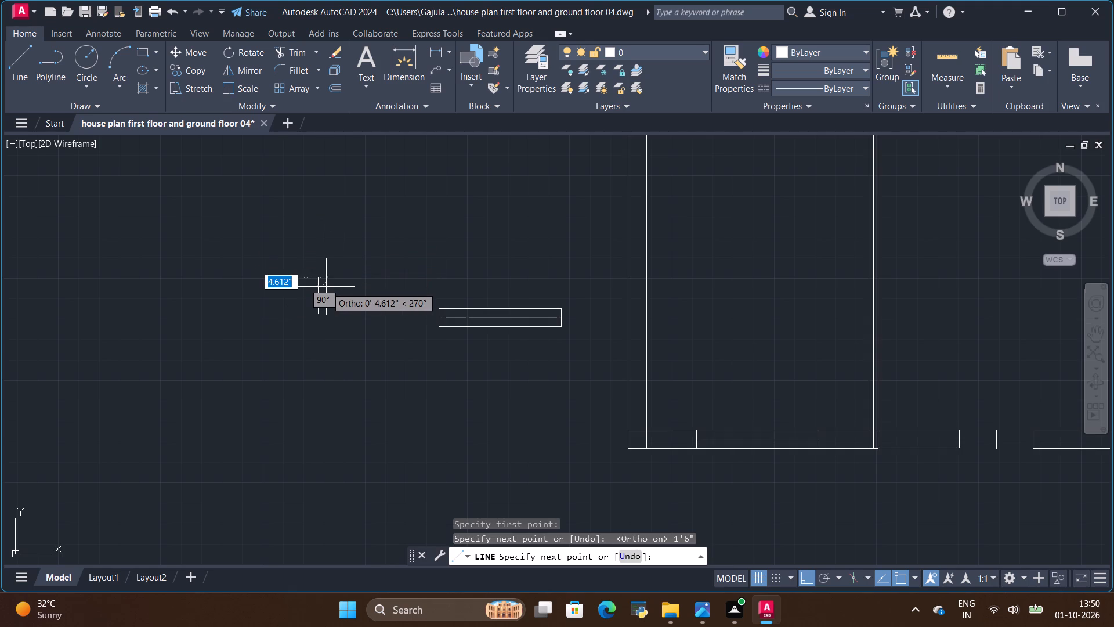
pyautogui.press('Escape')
# Remove the midpoint line from the middle of the entry opening in the front wall using Trim.
pyautogui.scroll(-2, 280, 374)
pyautogui.scroll(1, 556, 394)
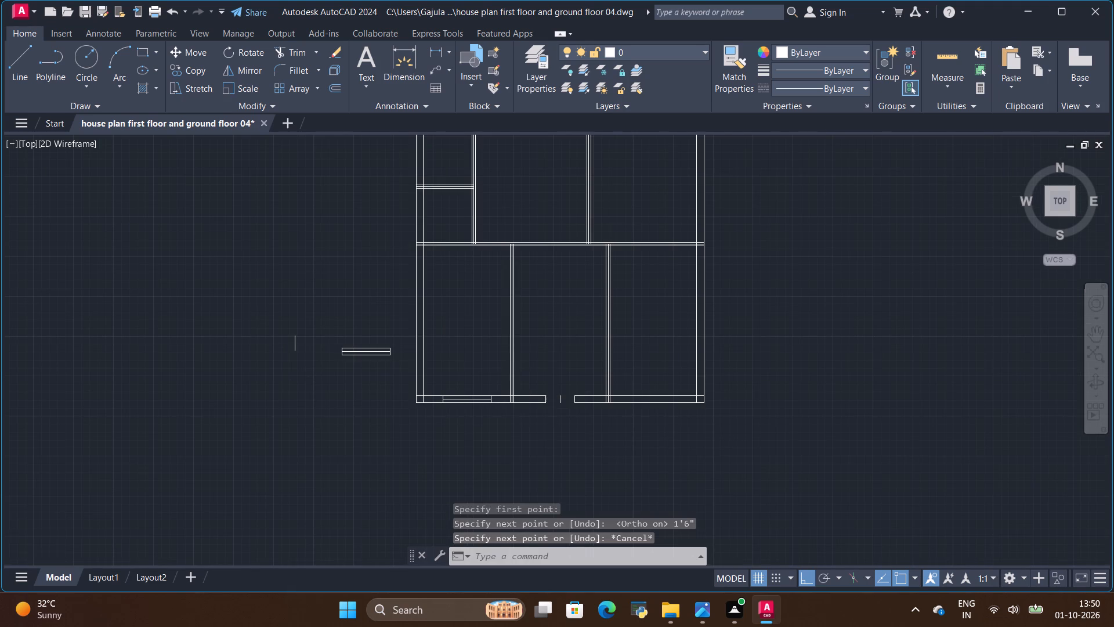
pyautogui.scroll(2, 560, 414)
pyautogui.scroll(-2, 560, 417)
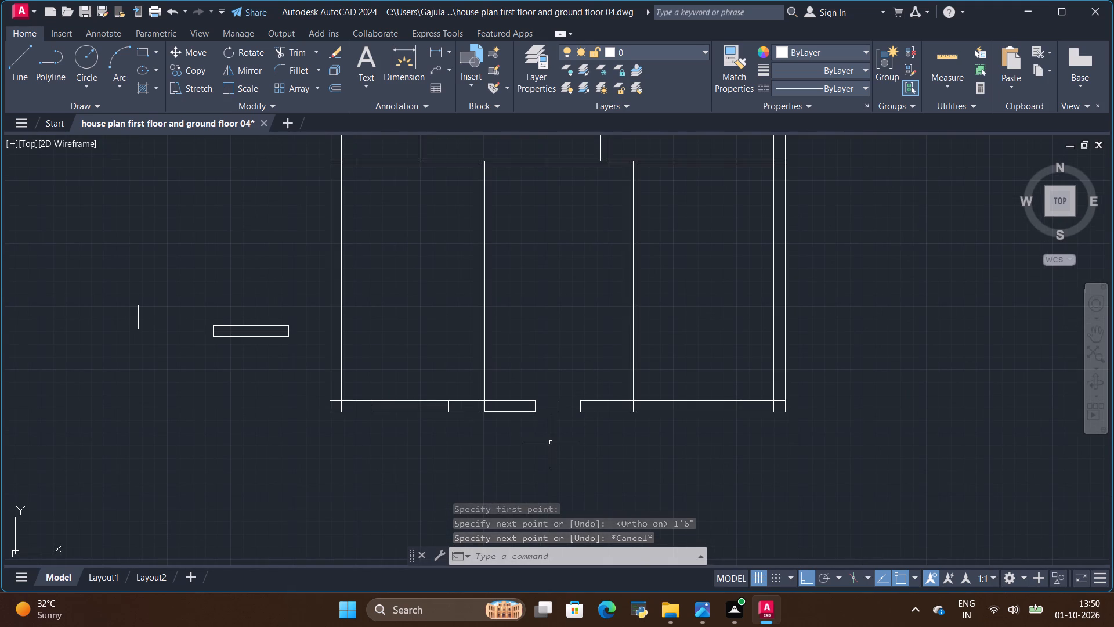
pyautogui.scroll(1, 540, 410)
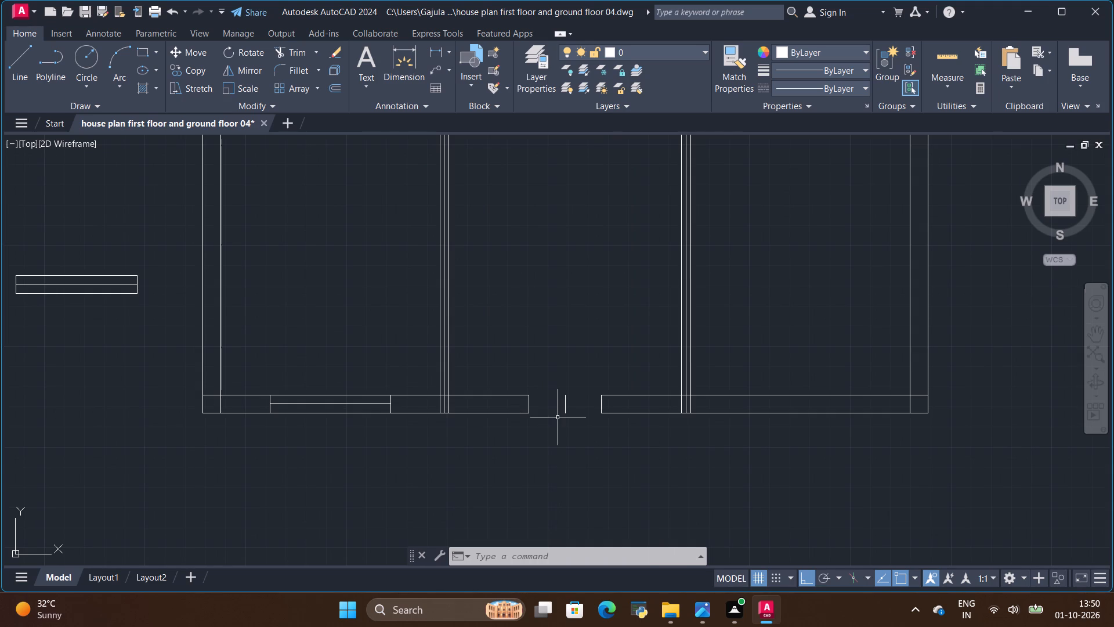
pyautogui.click(284, 46)
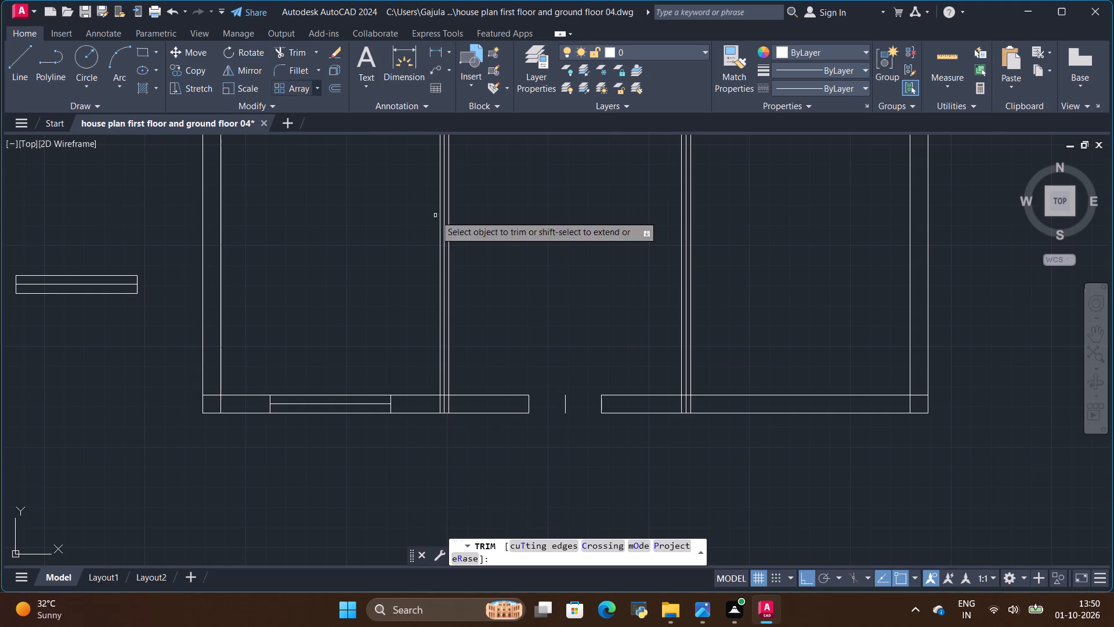
pyautogui.moveTo(580, 396); pyautogui.dragTo(562, 420)
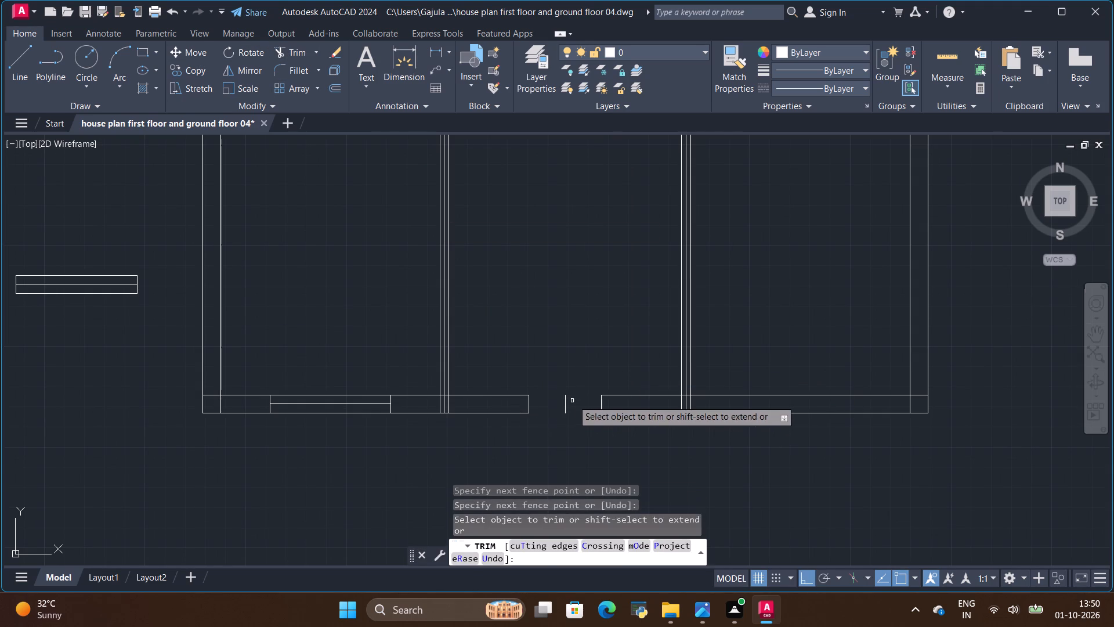
pyautogui.moveTo(573, 400); pyautogui.dragTo(562, 416)
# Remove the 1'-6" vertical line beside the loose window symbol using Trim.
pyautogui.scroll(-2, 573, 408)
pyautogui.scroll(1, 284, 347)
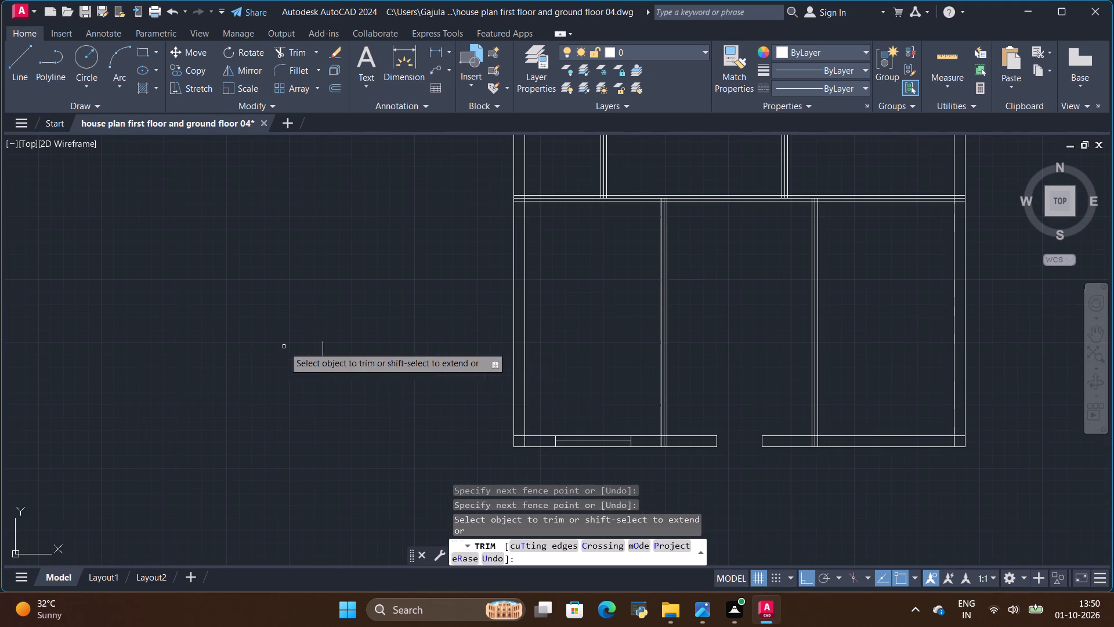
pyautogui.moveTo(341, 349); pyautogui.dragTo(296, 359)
# Trim away the front wall's inner and outer edges between the entry opening and the right partition, plus both jamb lines.
pyautogui.scroll(-2, 276, 357)
pyautogui.scroll(2, 443, 359)
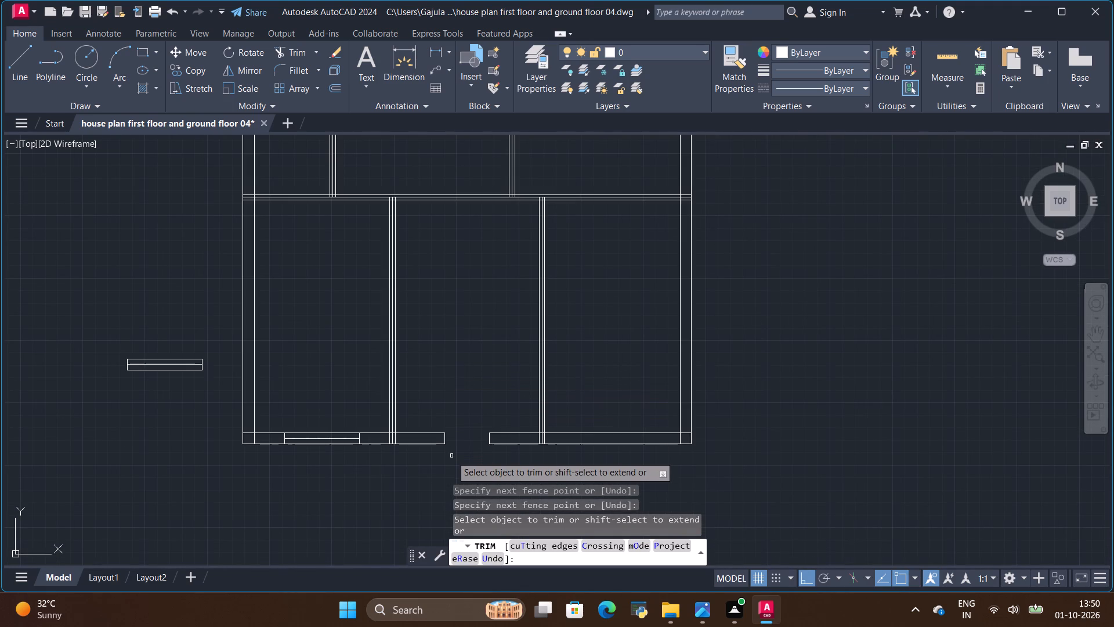
pyautogui.scroll(1, 451, 456)
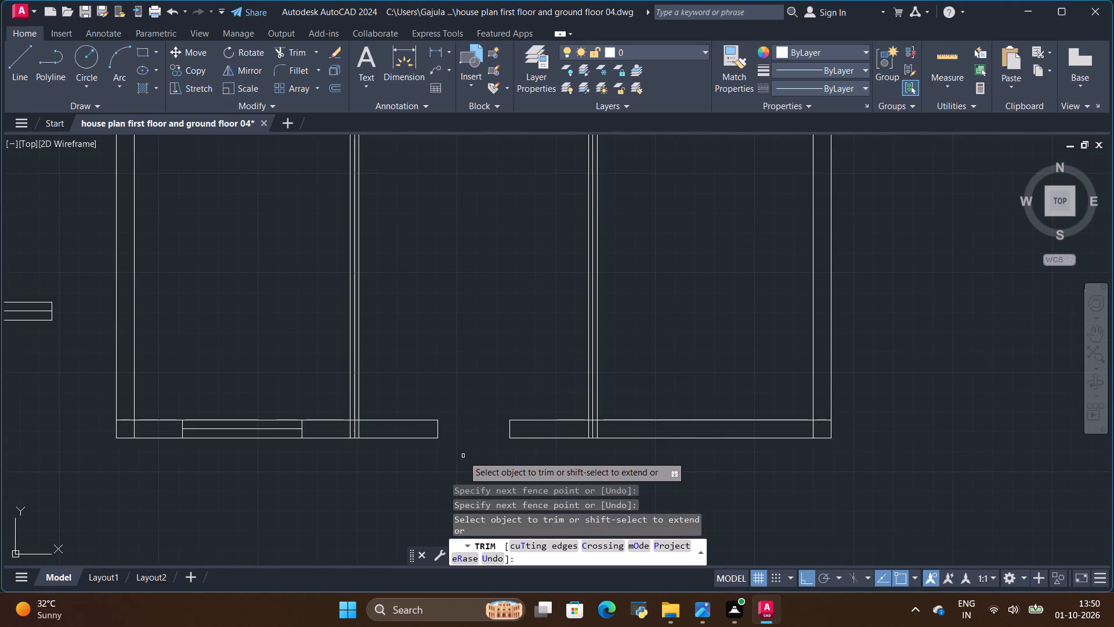
pyautogui.click(298, 53)
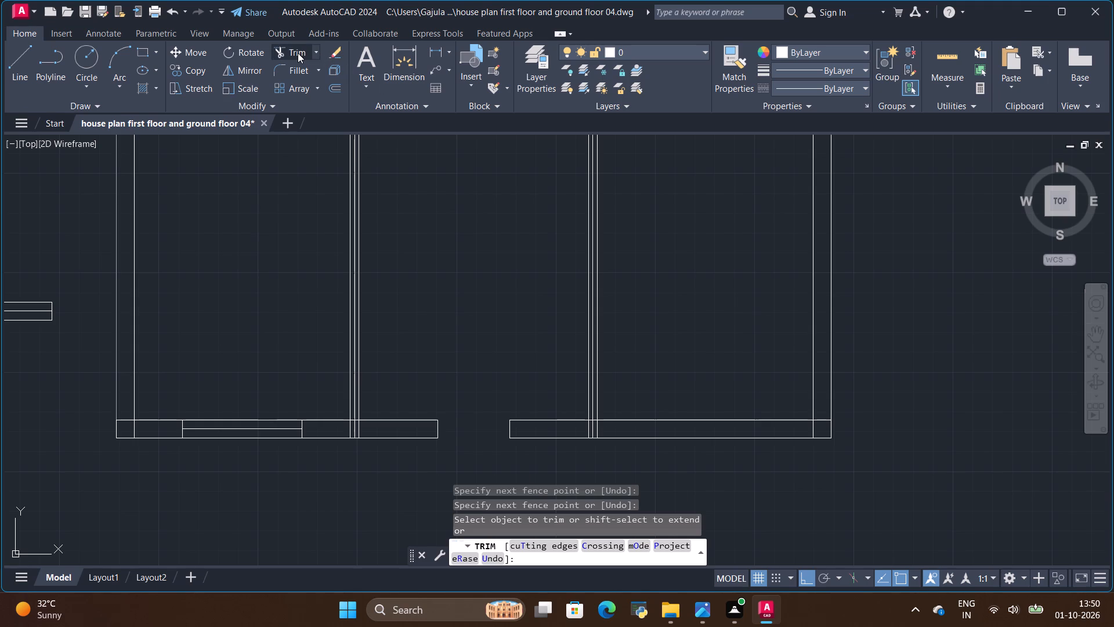
pyautogui.scroll(3, 449, 453)
pyautogui.scroll(-2, 495, 406)
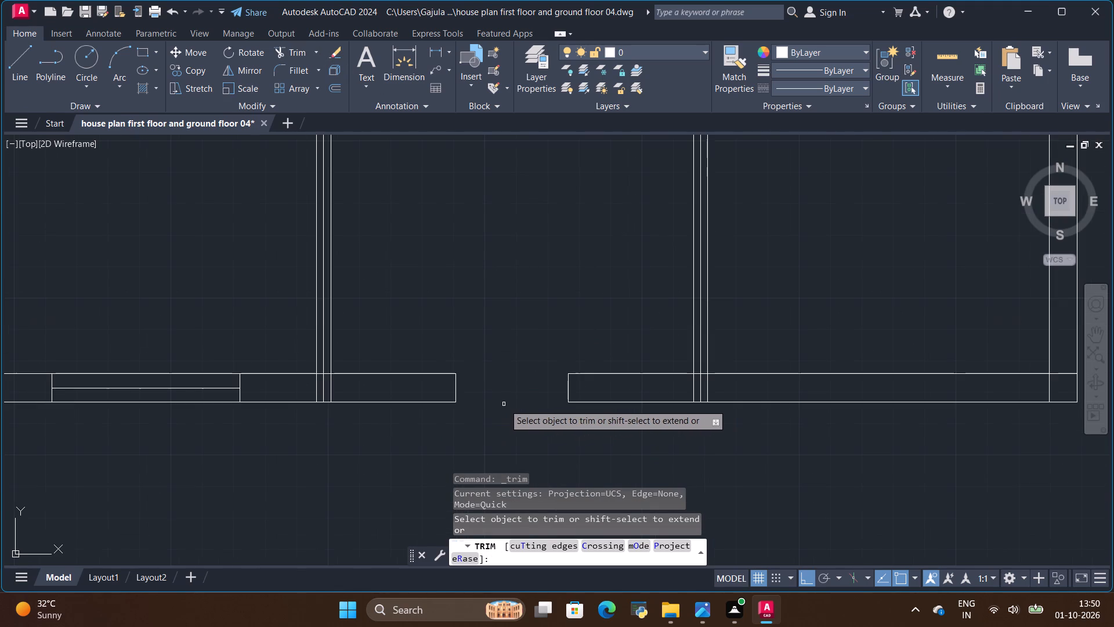
pyautogui.moveTo(598, 361); pyautogui.dragTo(614, 421)
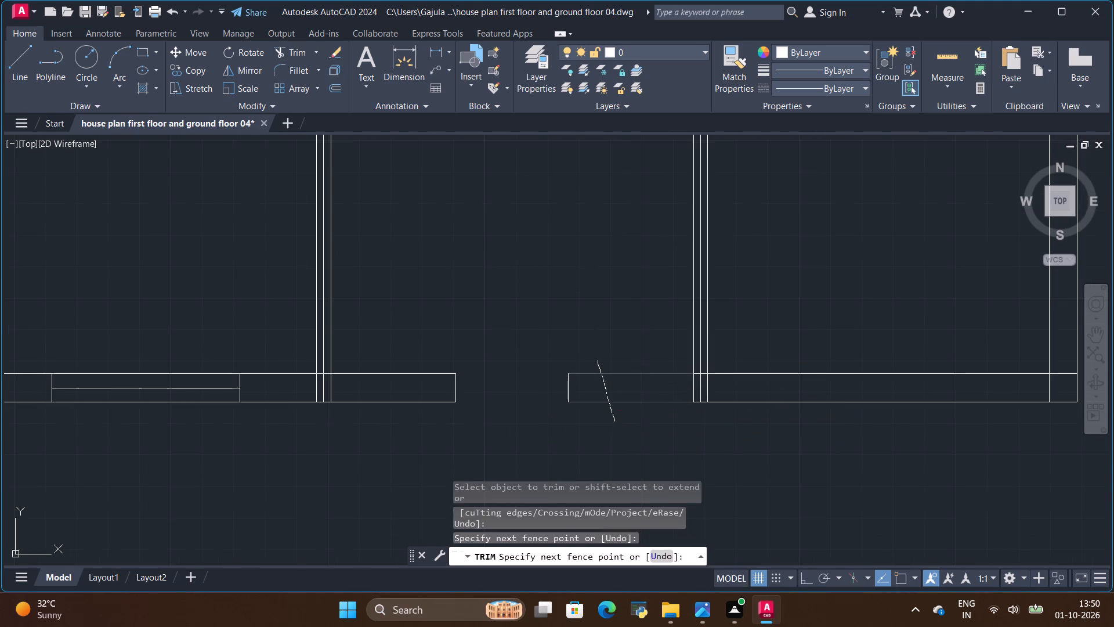
pyautogui.moveTo(591, 390); pyautogui.dragTo(515, 404)
pyautogui.moveTo(507, 394); pyautogui.dragTo(444, 397)
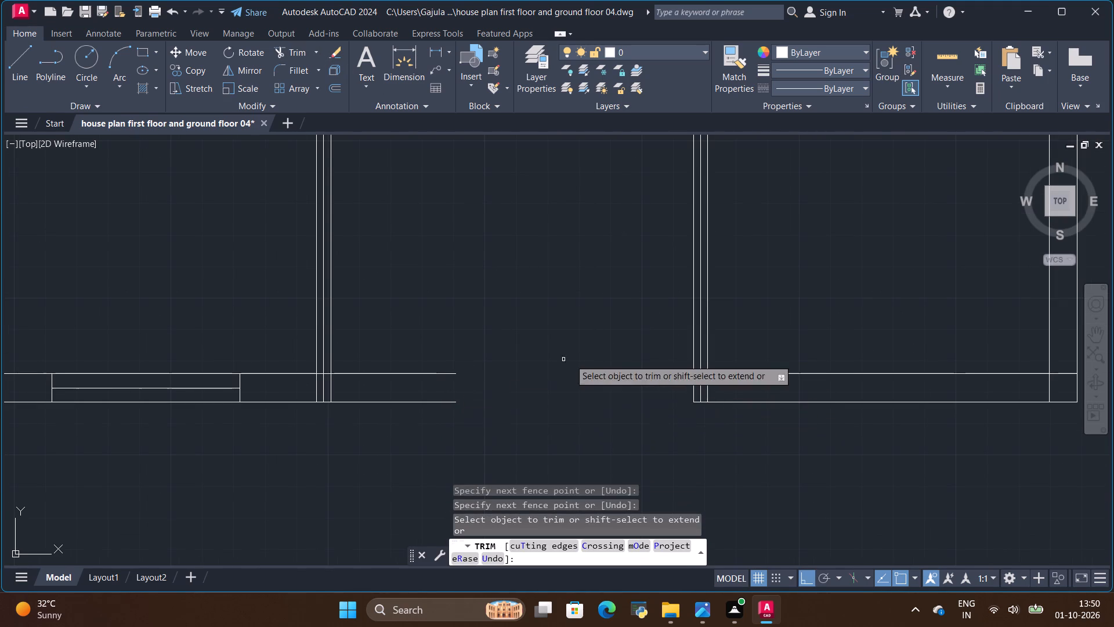
# Draw a vertical line closing the end of the front wall at the right partition, from its inner edge to its outer edge.
pyautogui.click(10, 63)
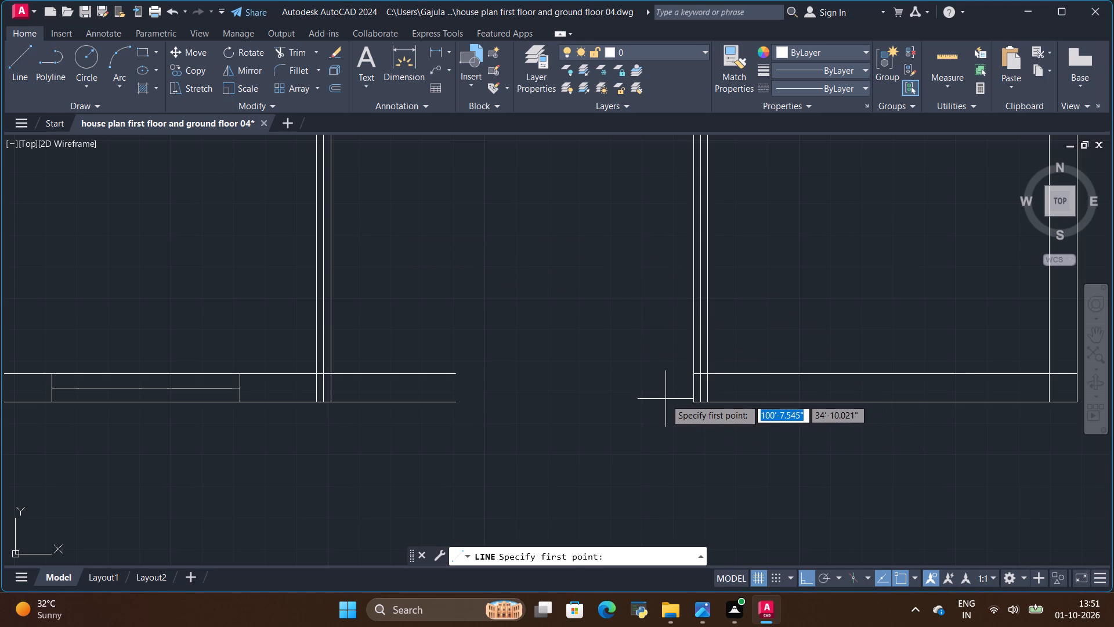
pyautogui.press('Escape')
pyautogui.scroll(2, 679, 403)
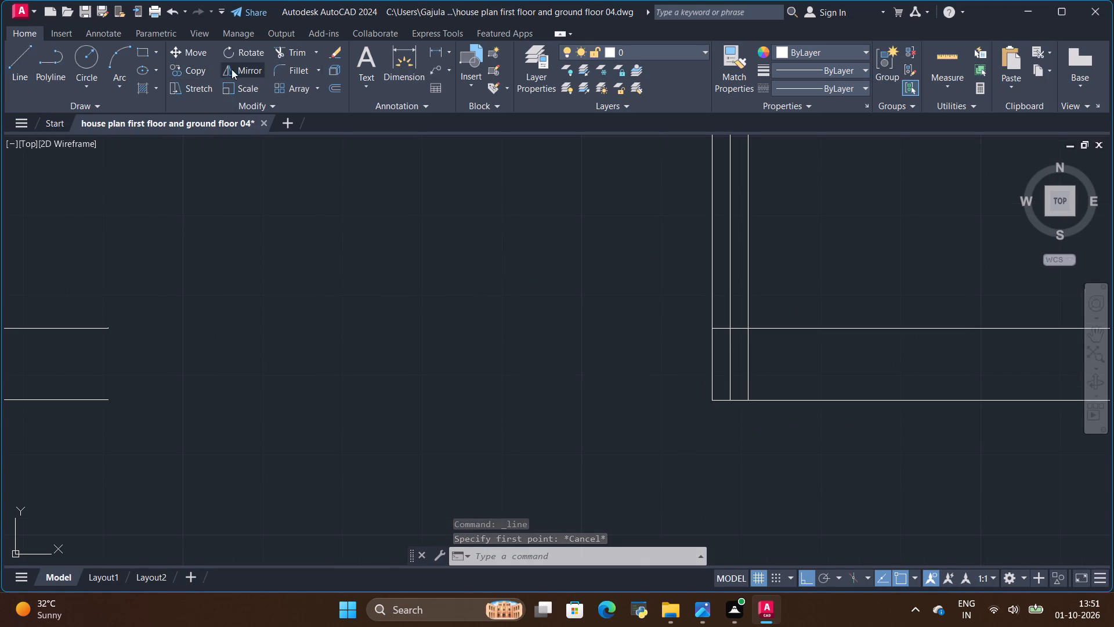
pyautogui.click(24, 64)
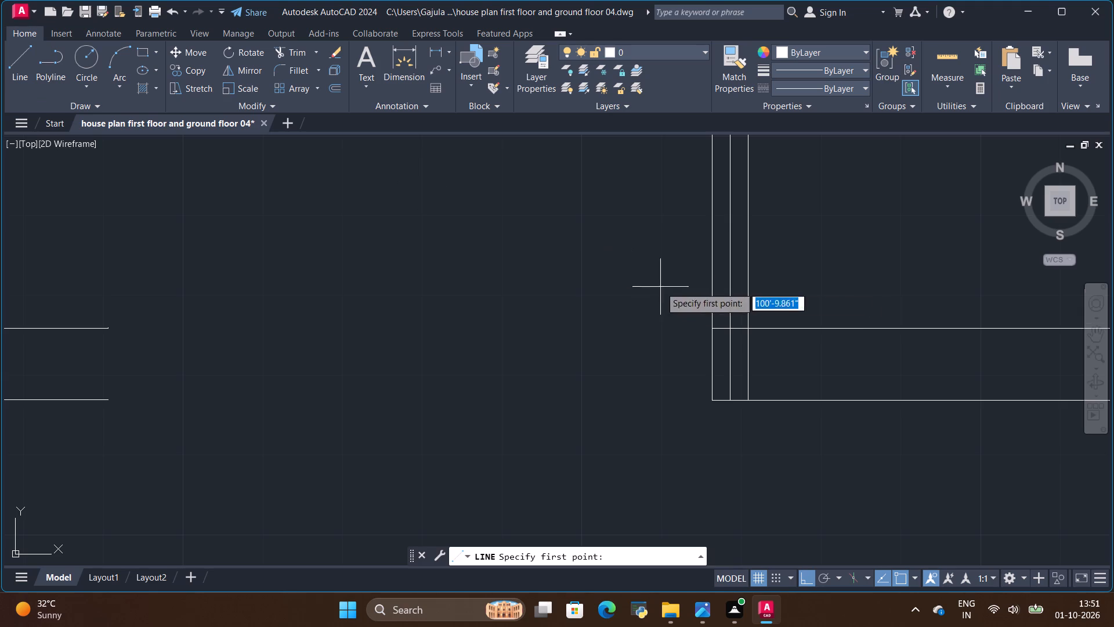
pyautogui.scroll(1, 717, 322)
pyautogui.click(703, 329)
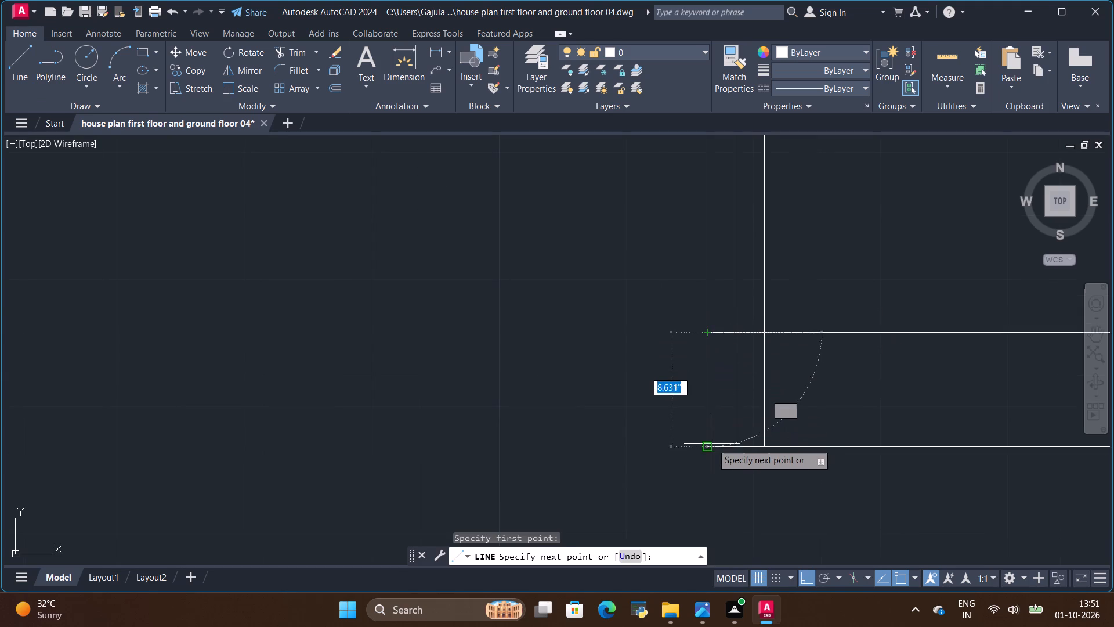
pyautogui.click(708, 445)
pyautogui.press('Escape')
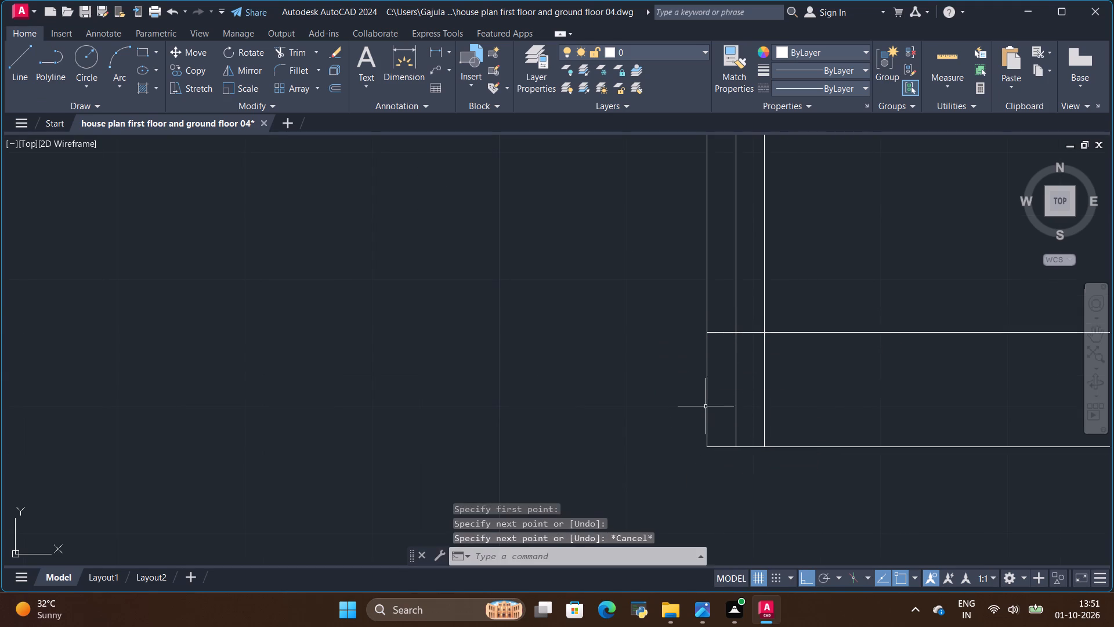
# Copy the wall-end line 4" to the left, into the entry opening.
pyautogui.click(707, 405)
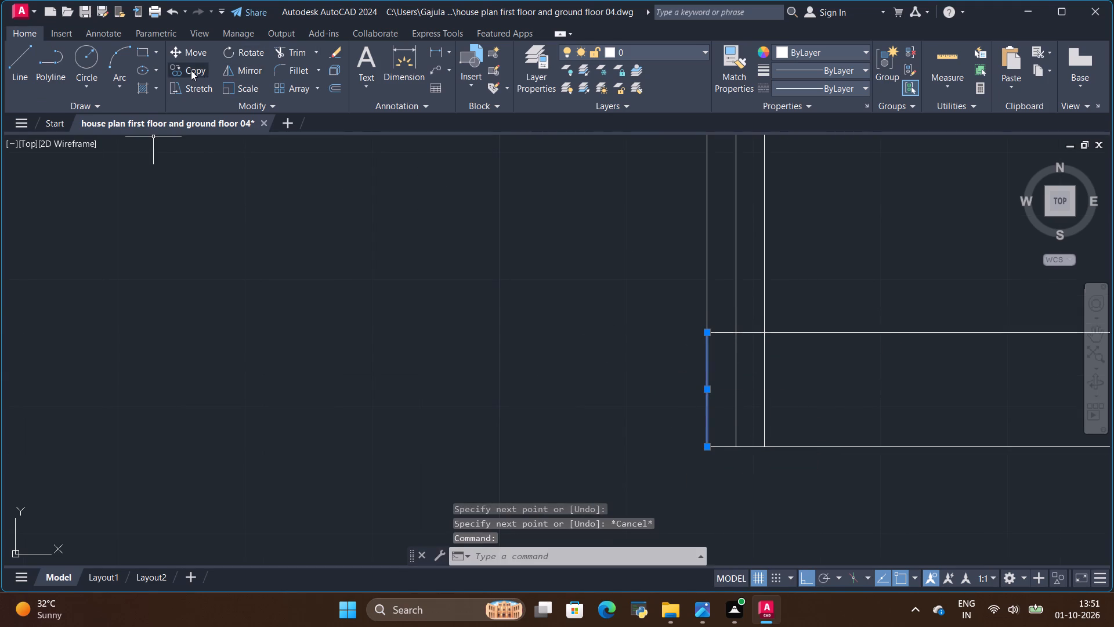
pyautogui.click(189, 70)
pyautogui.click(708, 392)
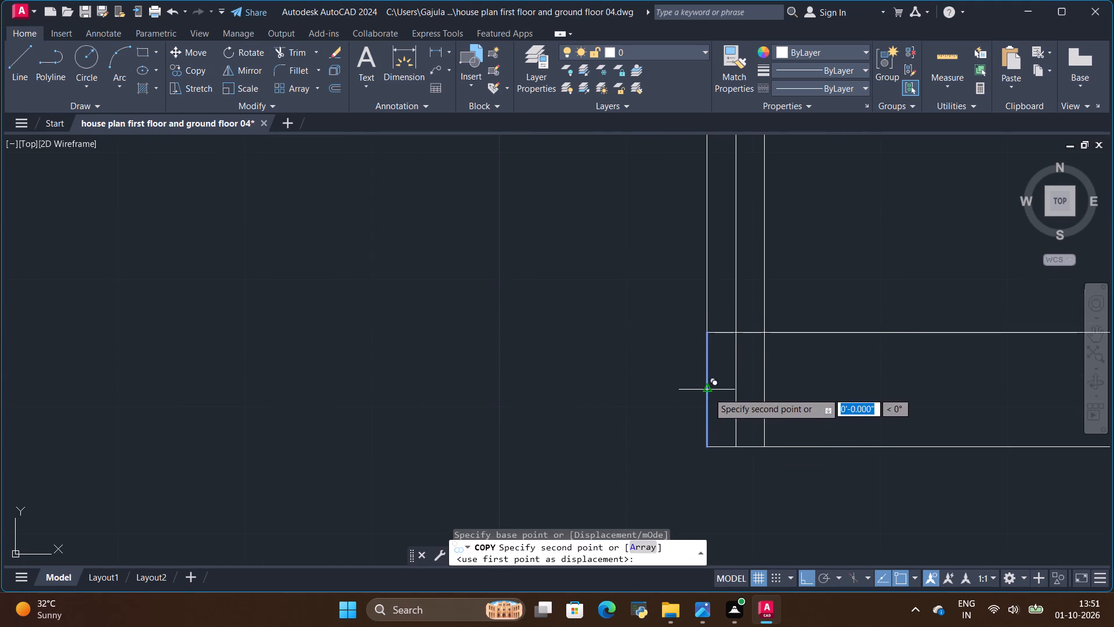
pyautogui.press('BackSpace')
pyautogui.press('BackSpace')
pyautogui.press('BackSpace')
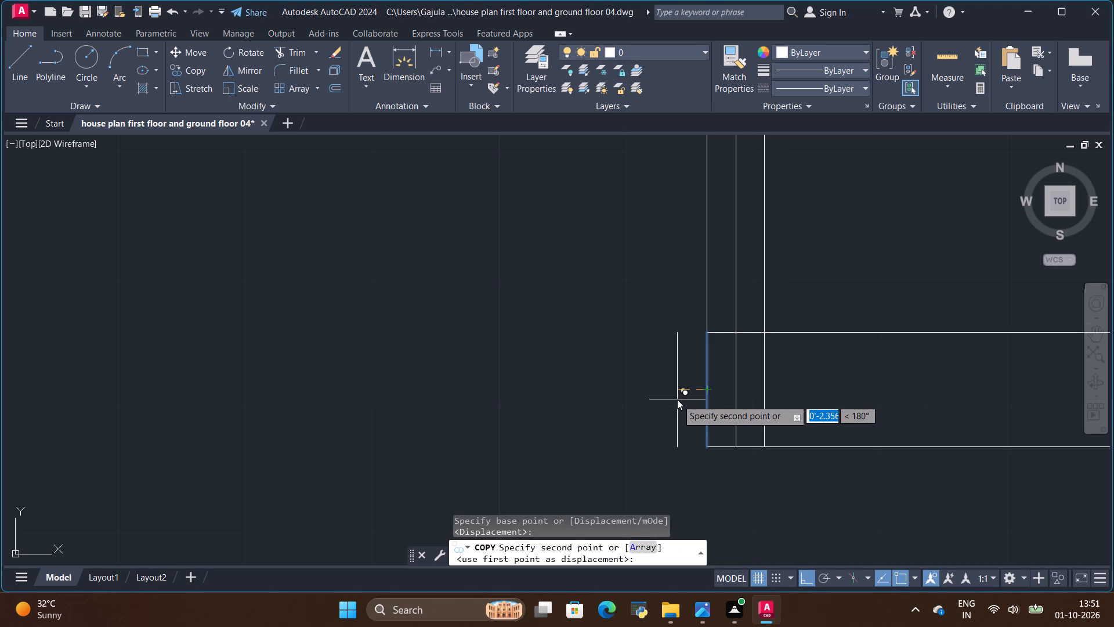
pyautogui.press('4')
pyautogui.hotkey('shift', '"')
pyautogui.press('Return')
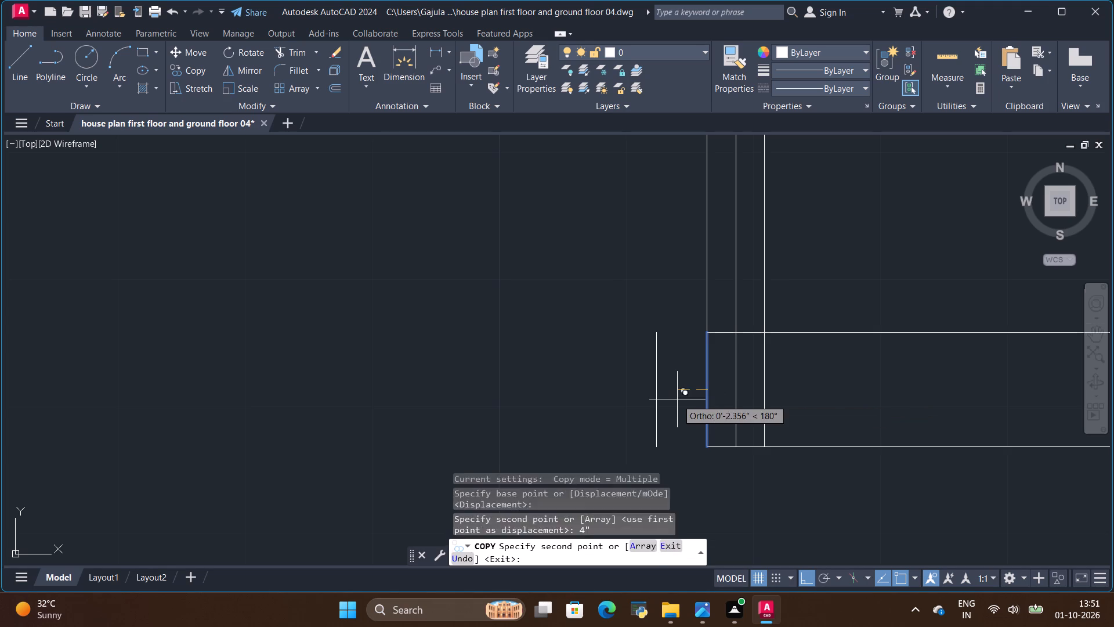
pyautogui.press('Escape')
# Draw connected lines joining the copied line to the front wall along its outer edge, the partition face and its inner edge.
pyautogui.scroll(-2, 703, 427)
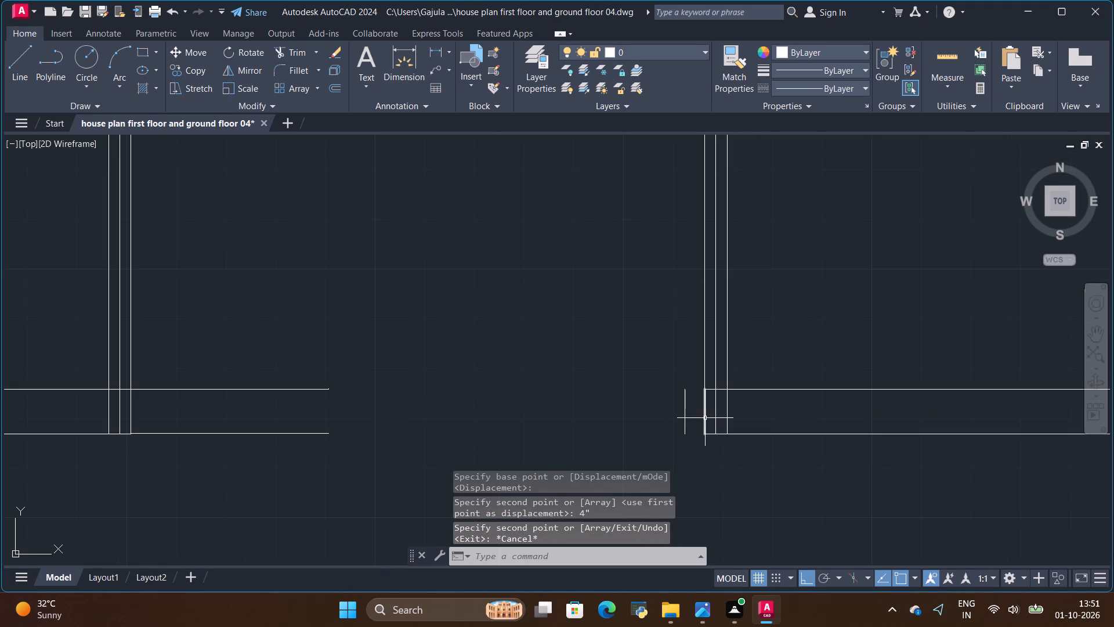
pyautogui.scroll(1, 706, 418)
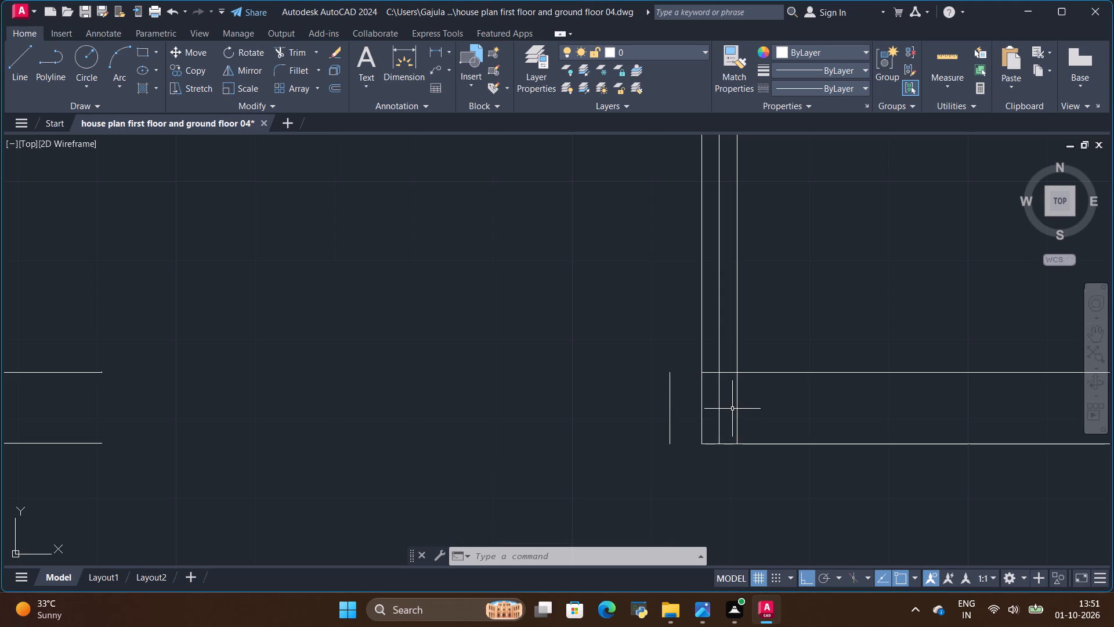
pyautogui.click(21, 59)
pyautogui.scroll(1, 623, 442)
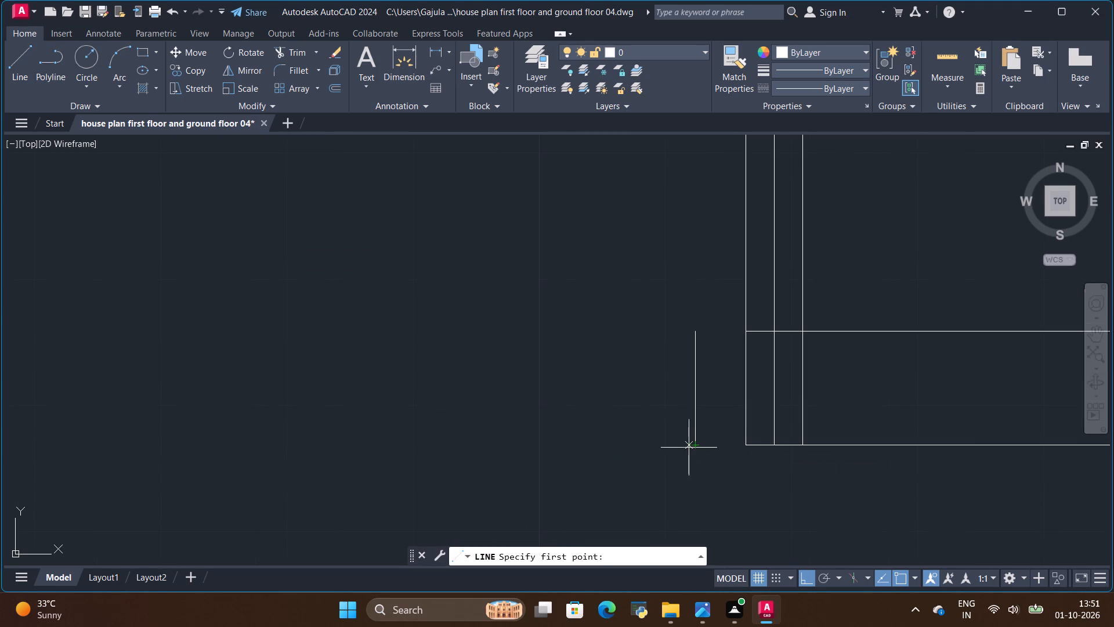
pyautogui.click(696, 448)
pyautogui.click(746, 451)
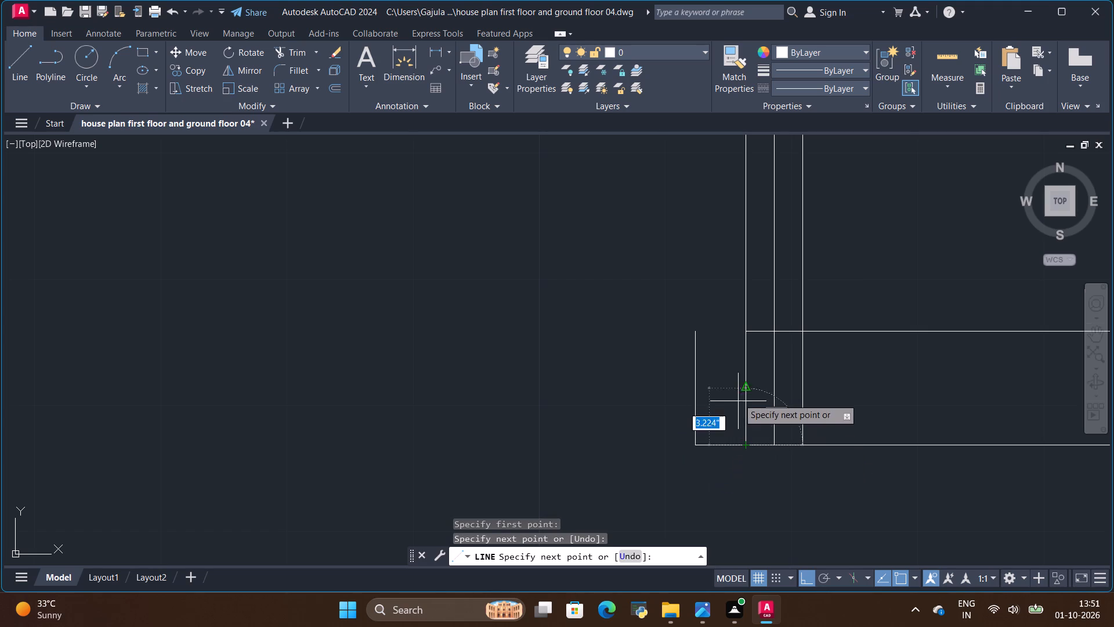
pyautogui.click(745, 333)
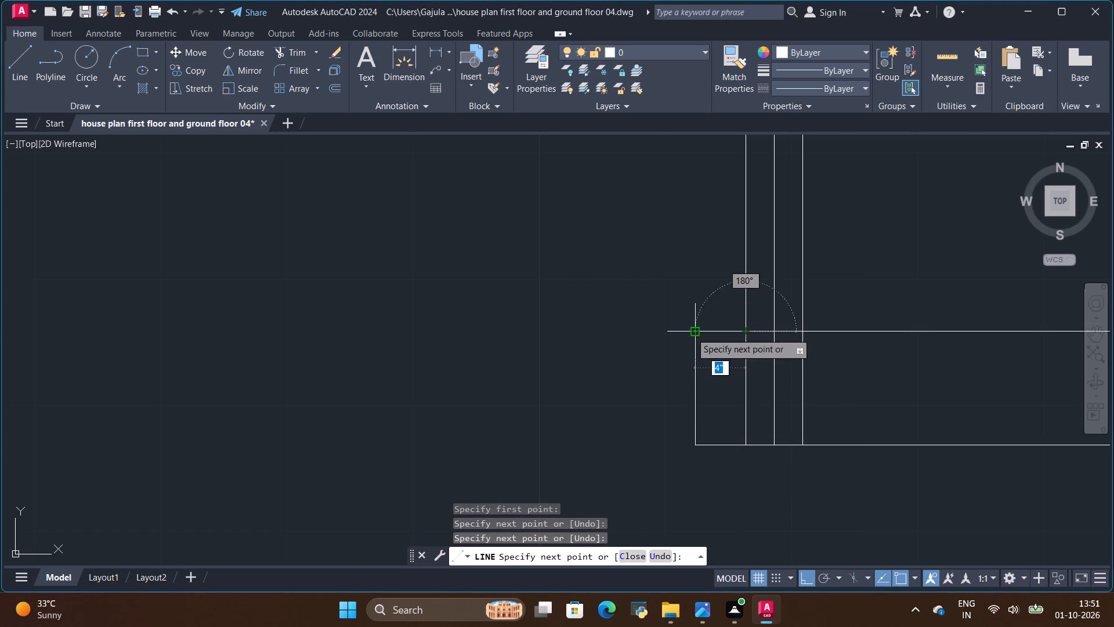
pyautogui.click(691, 333)
pyautogui.press('Escape')
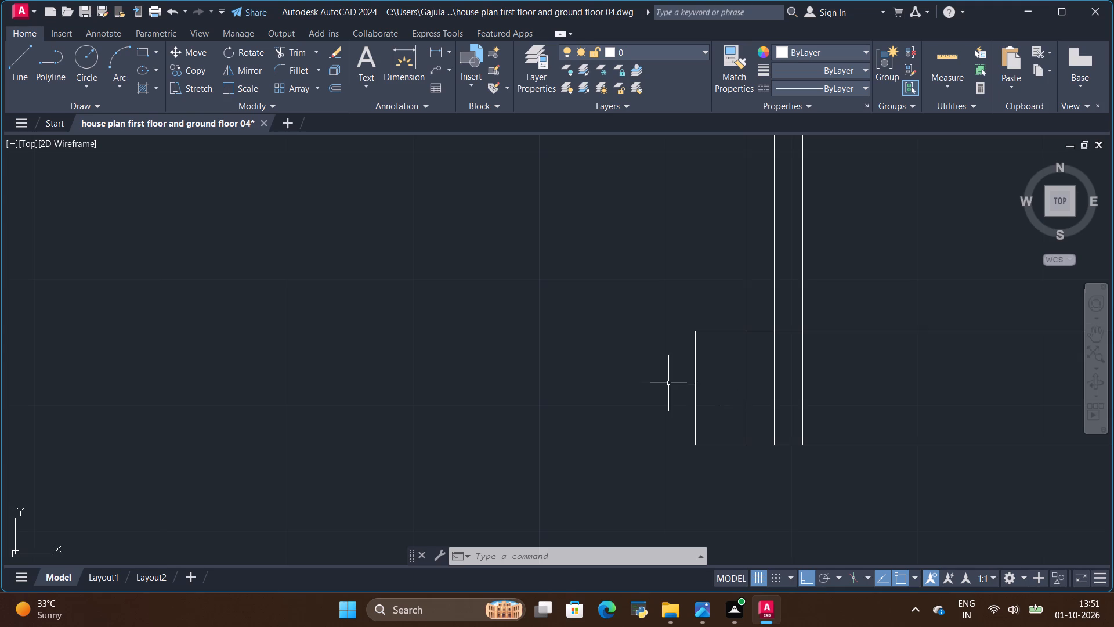
# Draw a 3' vertical line downward outside the plan, left of the loose window symbol, with a 2" segment going left from its lower end.
pyautogui.scroll(-2, 668, 383)
pyautogui.scroll(-2, 499, 432)
pyautogui.scroll(-1, 565, 425)
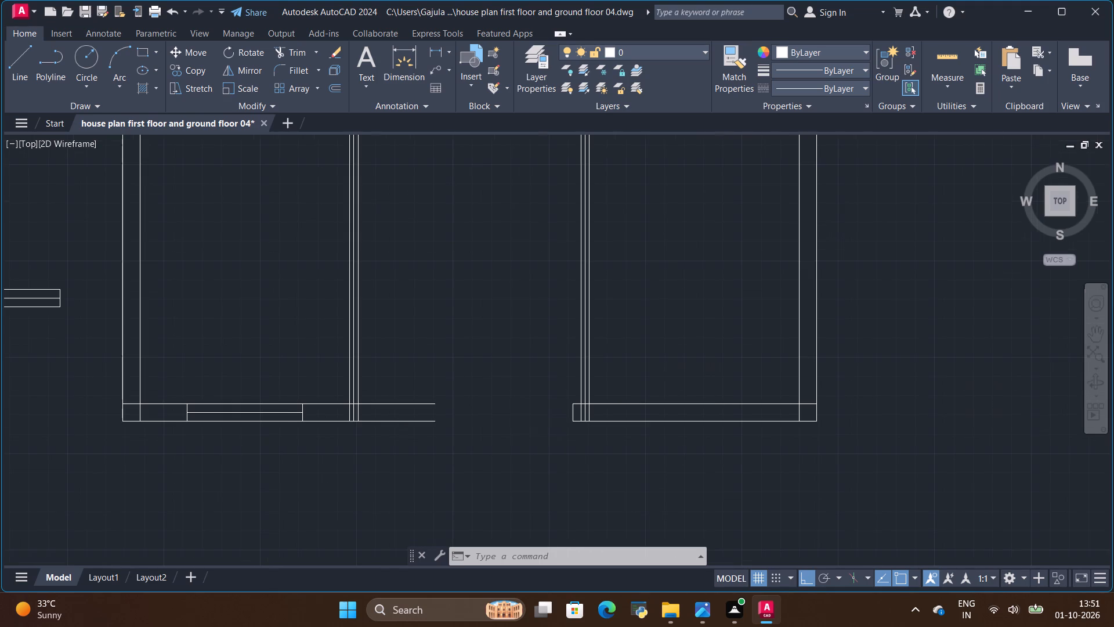
pyautogui.scroll(-1, 565, 425)
pyautogui.scroll(1, 265, 372)
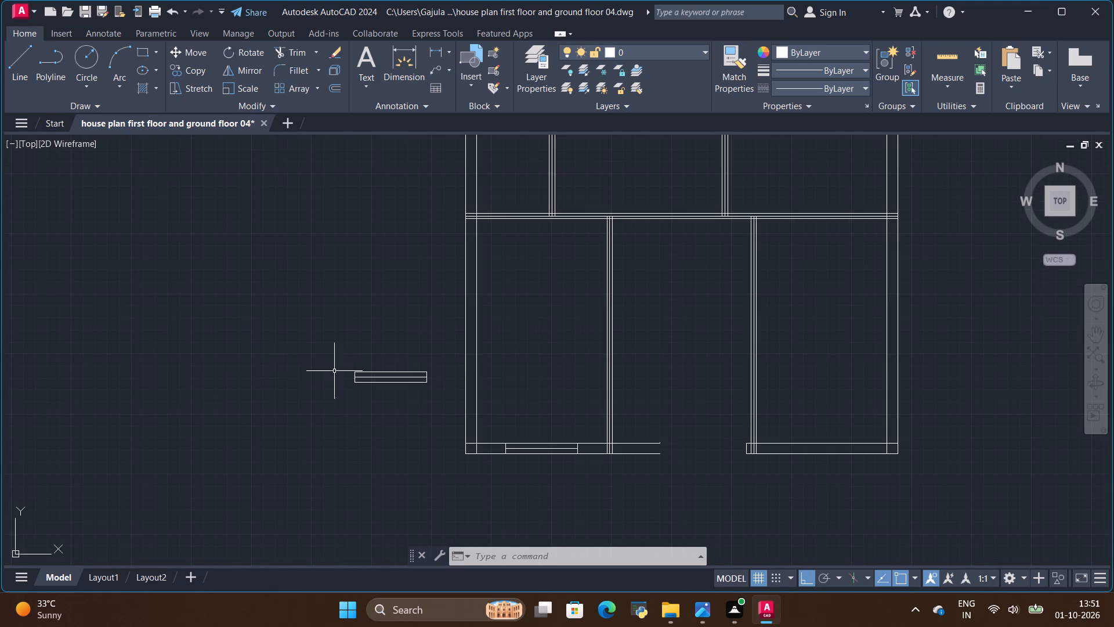
pyautogui.click(16, 56)
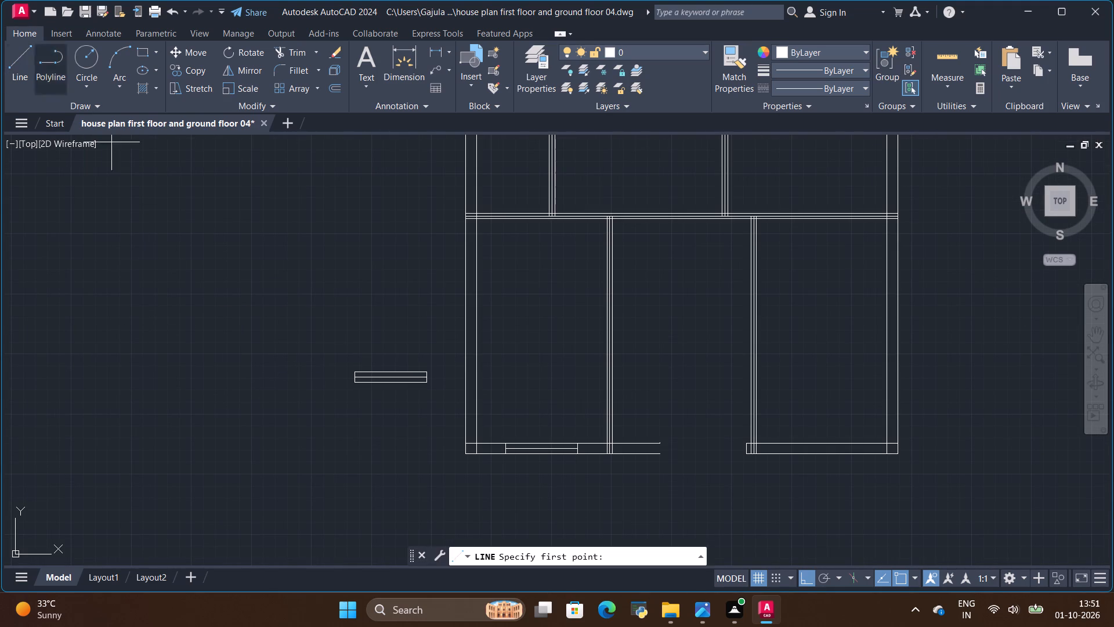
pyautogui.click(266, 337)
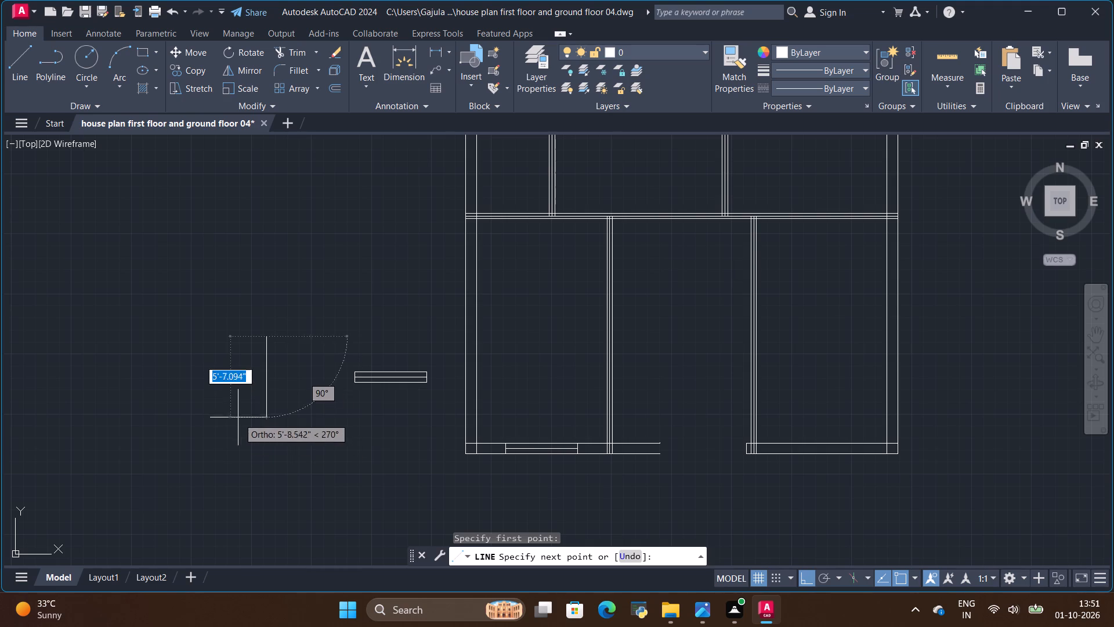
pyautogui.press('BackSpace')
pyautogui.press('BackSpace')
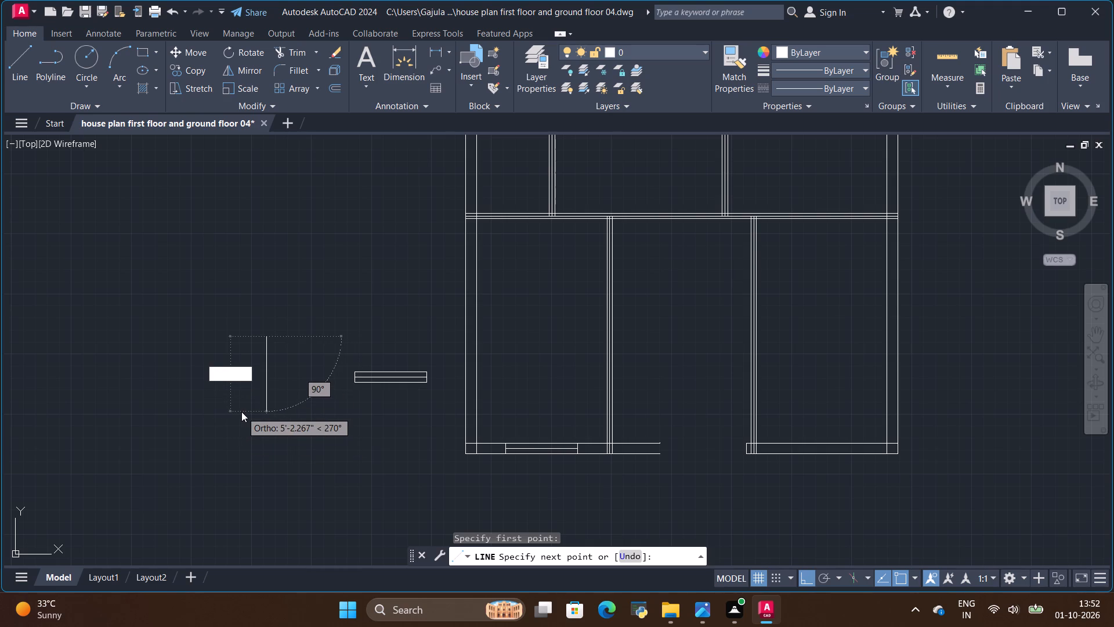
pyautogui.write("3'")
pyautogui.press('Return')
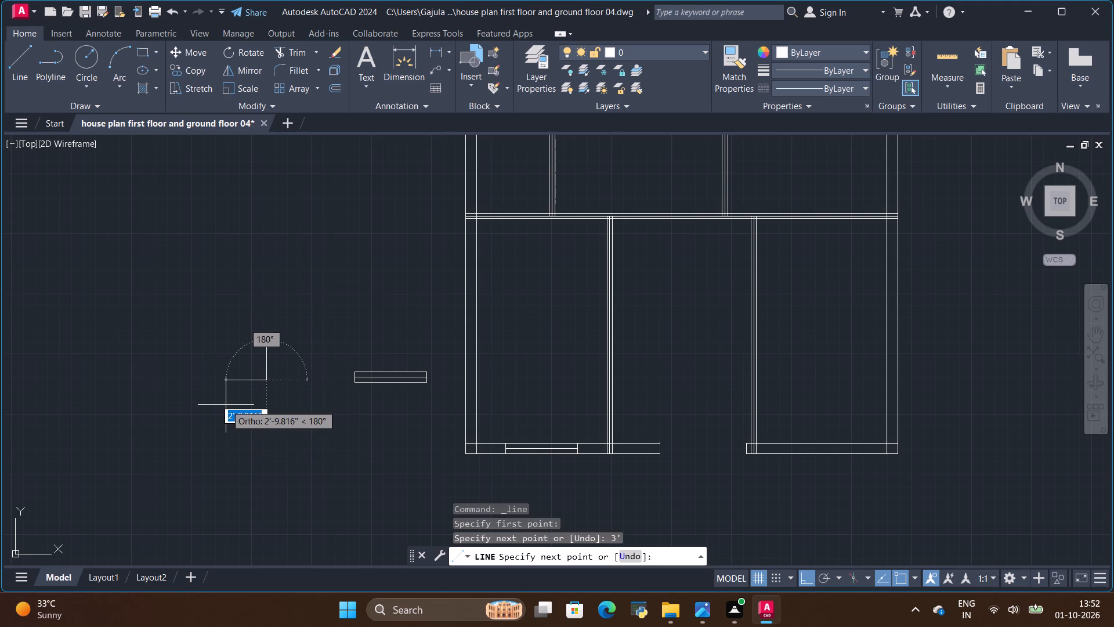
pyautogui.press('BackSpace')
pyautogui.press('BackSpace')
pyautogui.press('2')
pyautogui.hotkey('shift', '"')
pyautogui.press('Return')
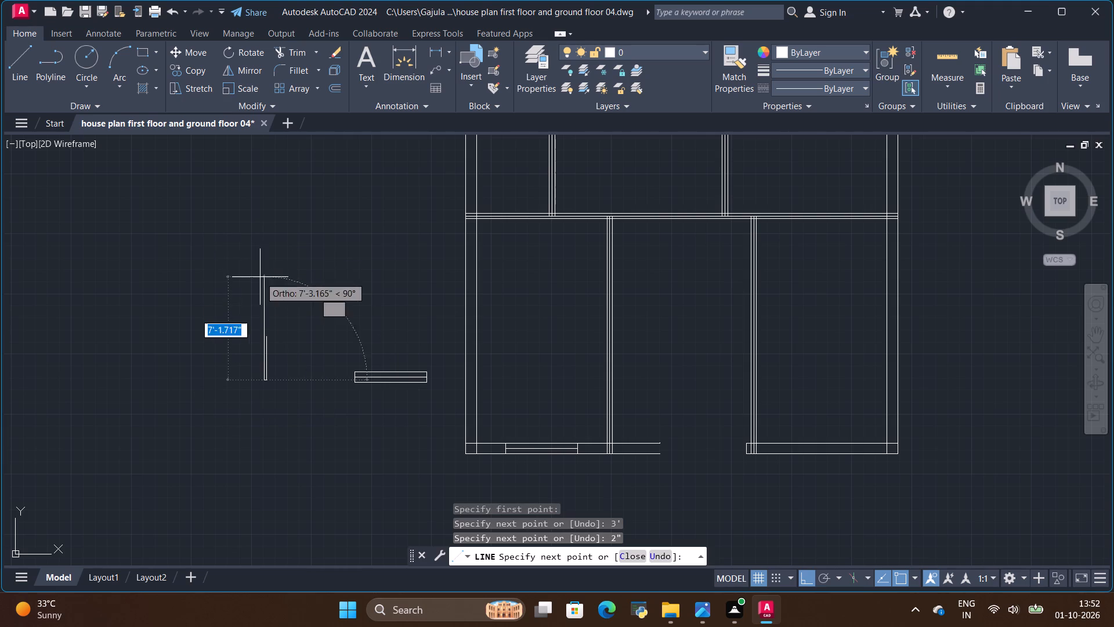
pyautogui.scroll(4, 257, 351)
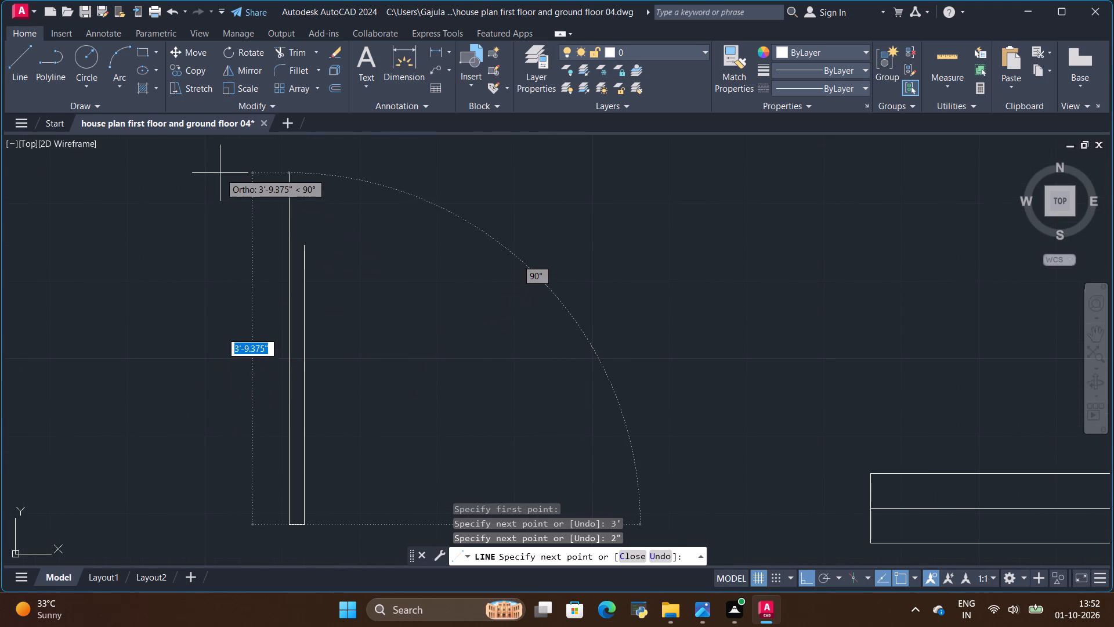
pyautogui.press('Escape')
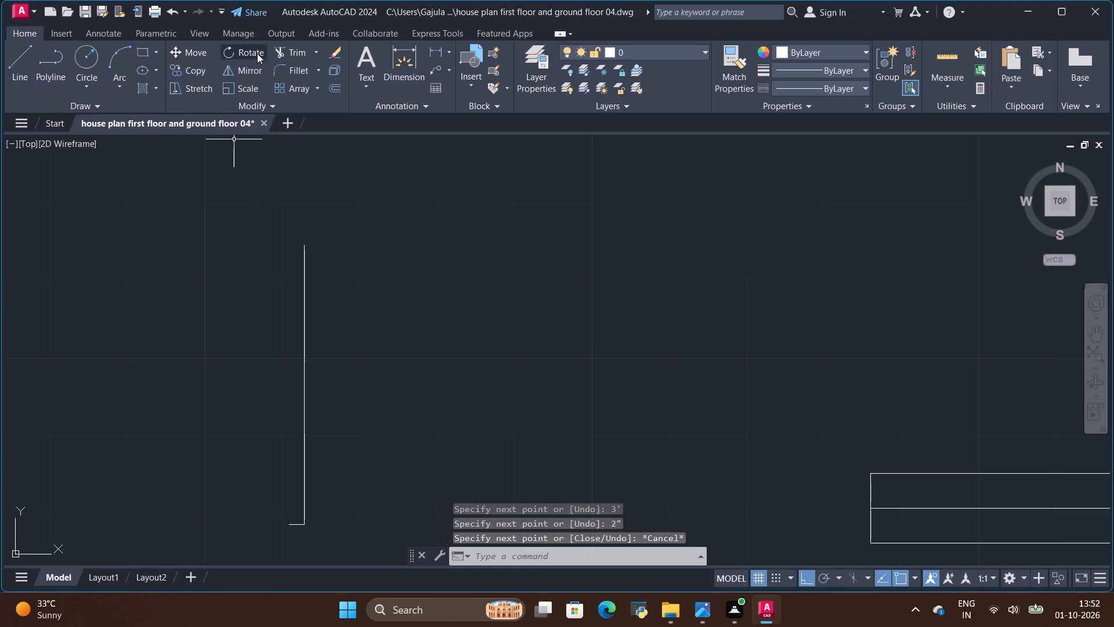
# Draw a rectangle for the door leaf from the top of the 3' line to the free end of the 2" segment.
pyautogui.click(140, 53)
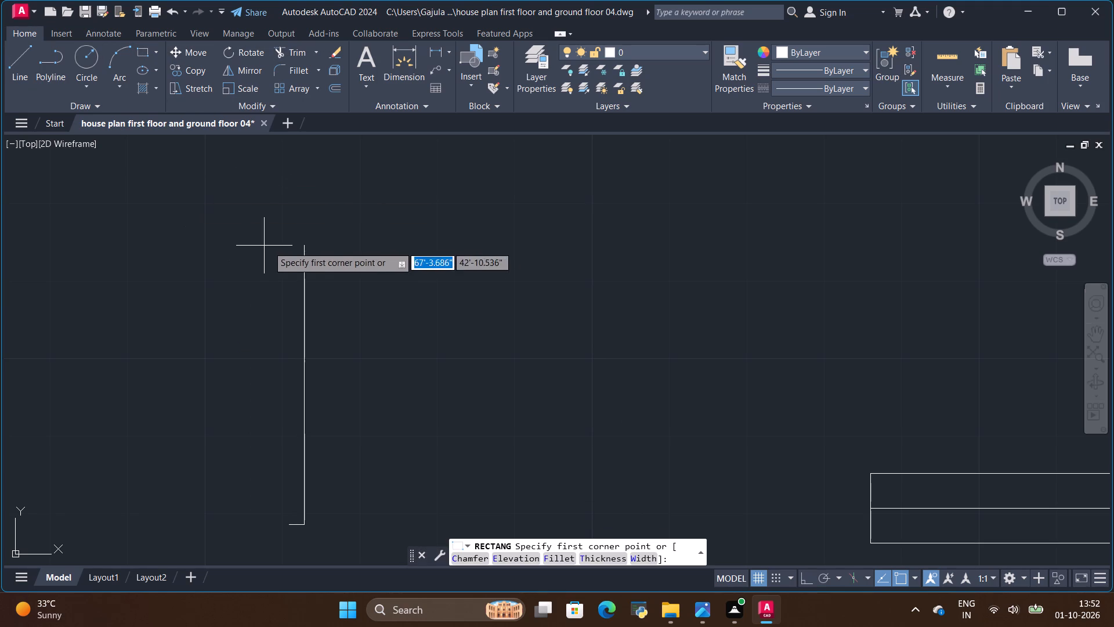
pyautogui.click(303, 247)
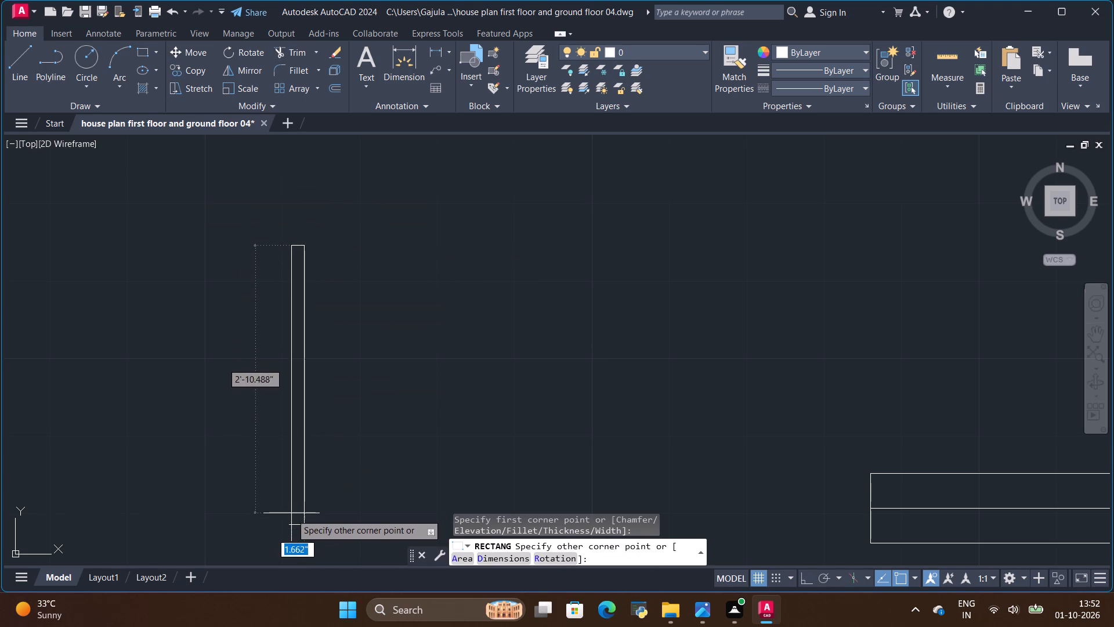
pyautogui.click(291, 522)
# Draw a 3' horizontal line going left from the door leaf's lower-right corner.
pyautogui.scroll(-2, 237, 412)
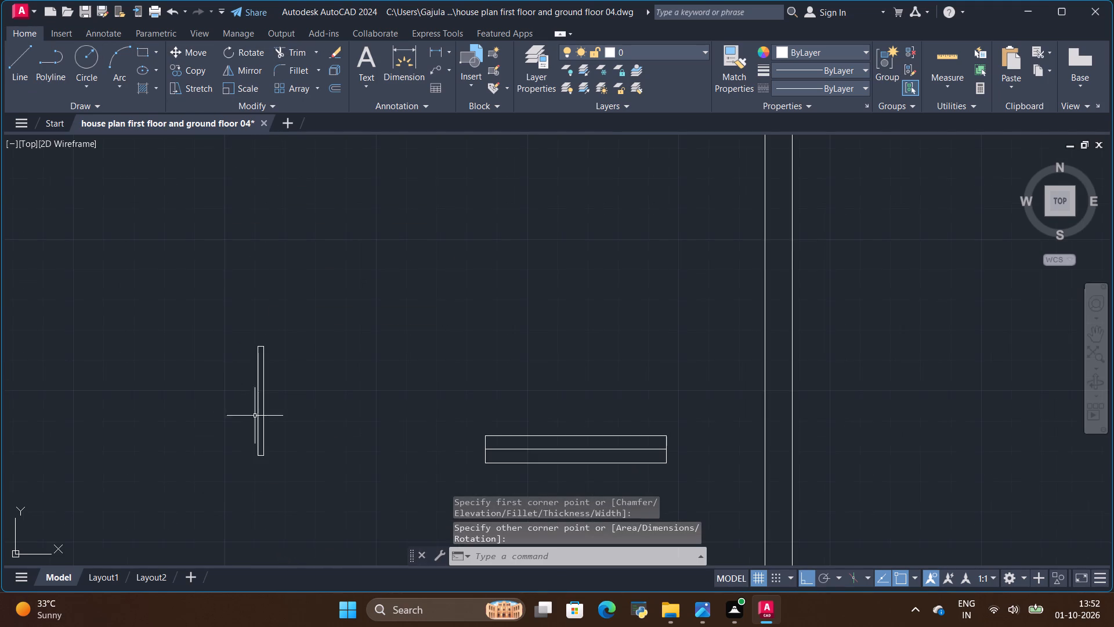
pyautogui.scroll(-2, 312, 419)
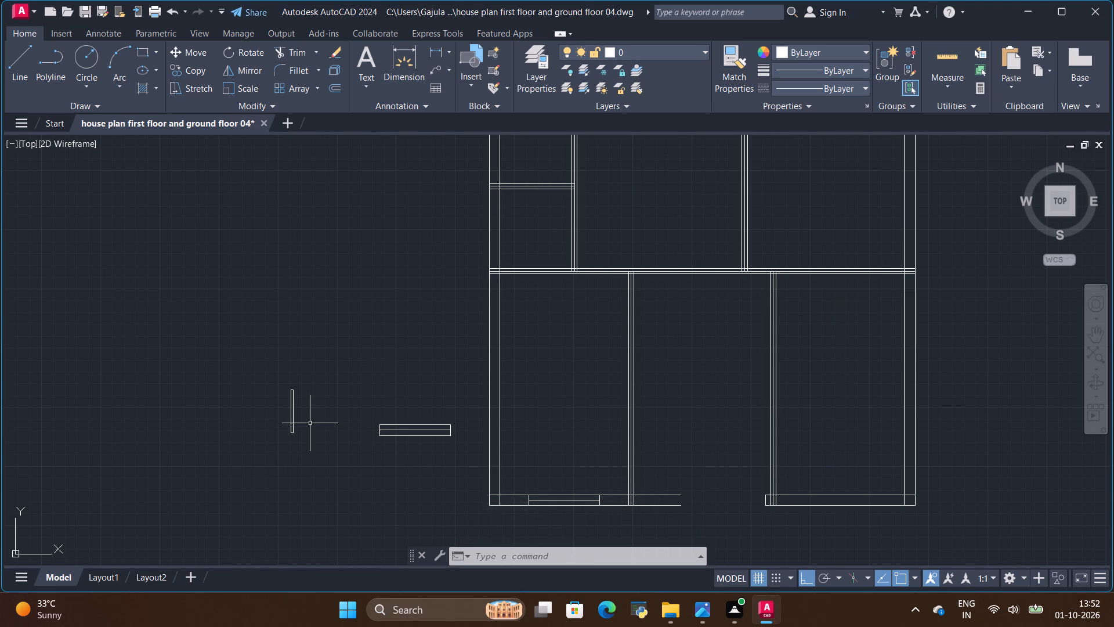
pyautogui.scroll(2, 266, 442)
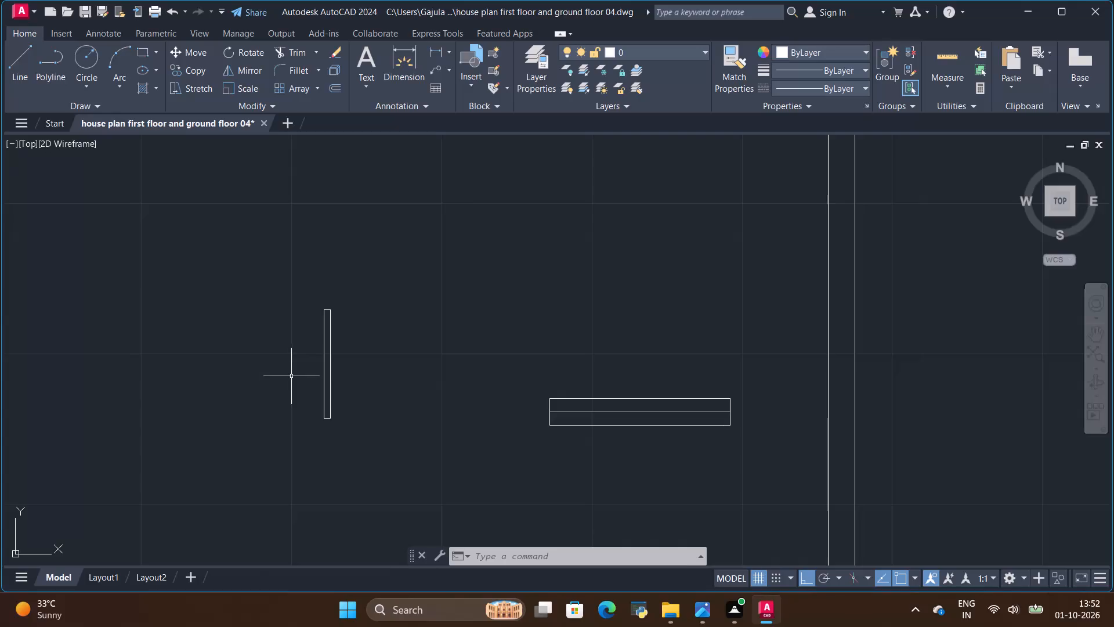
pyautogui.scroll(-1, 299, 406)
pyautogui.scroll(1, 317, 424)
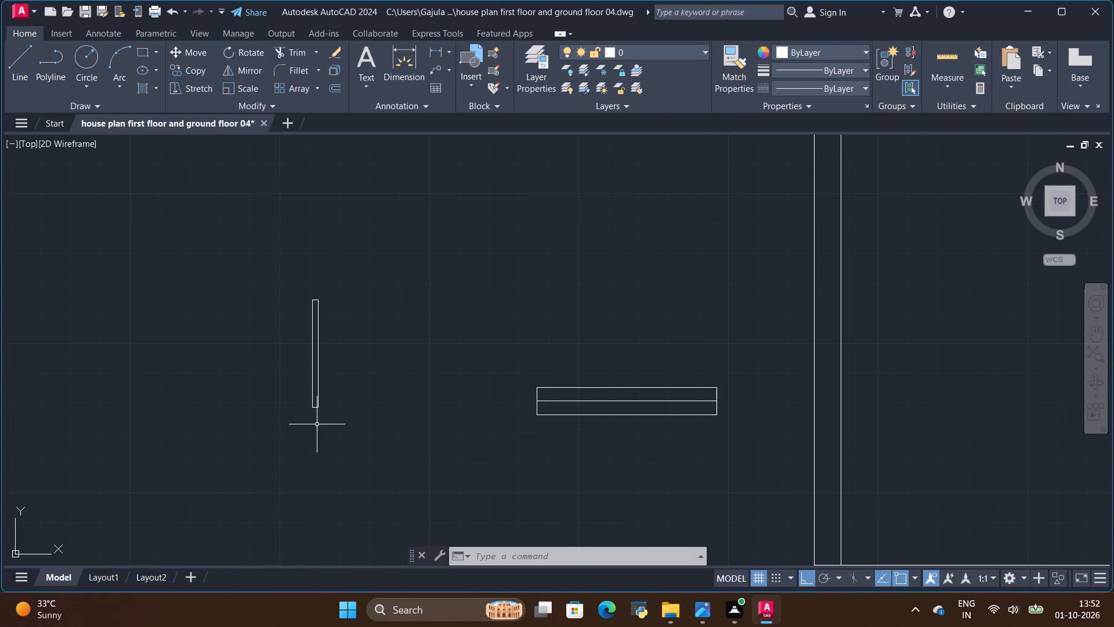
pyautogui.click(19, 69)
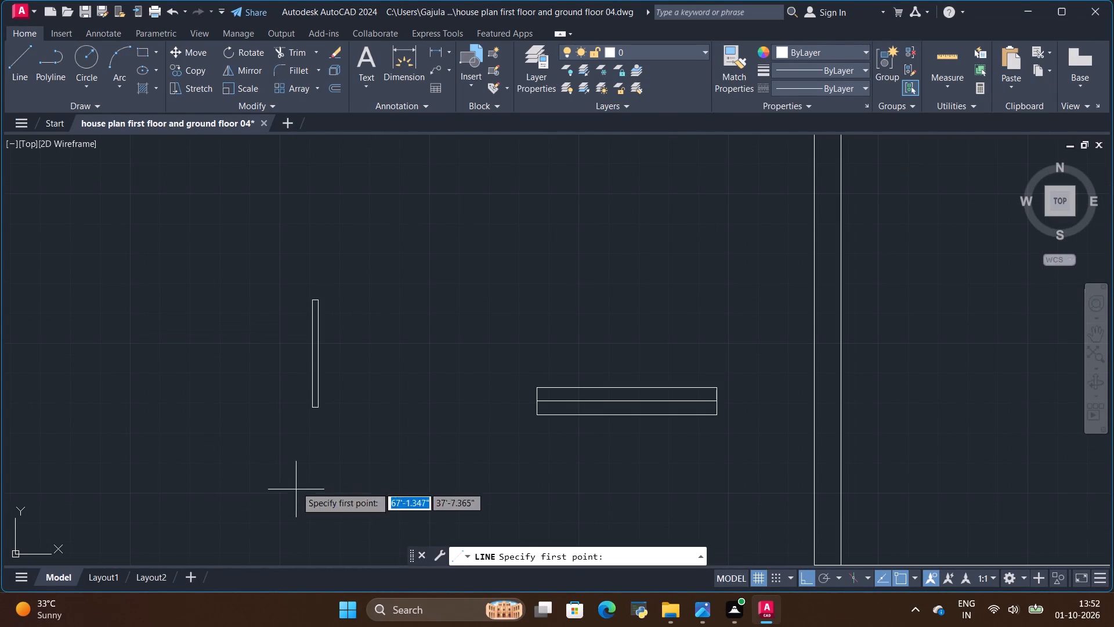
pyautogui.click(317, 408)
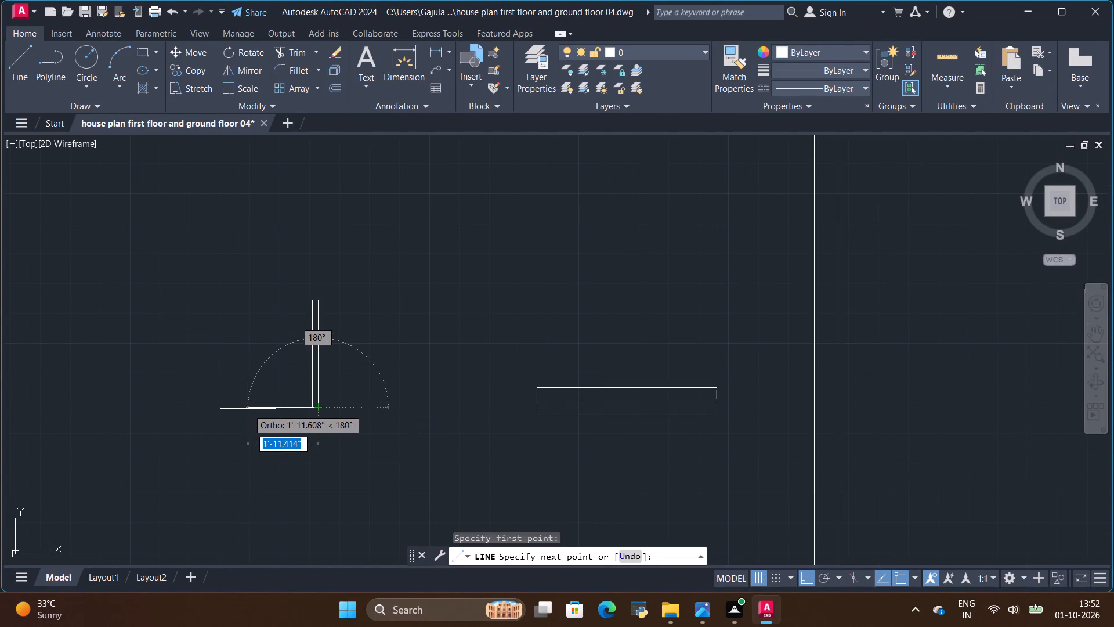
pyautogui.press('BackSpace')
pyautogui.press('BackSpace')
pyautogui.write("3'")
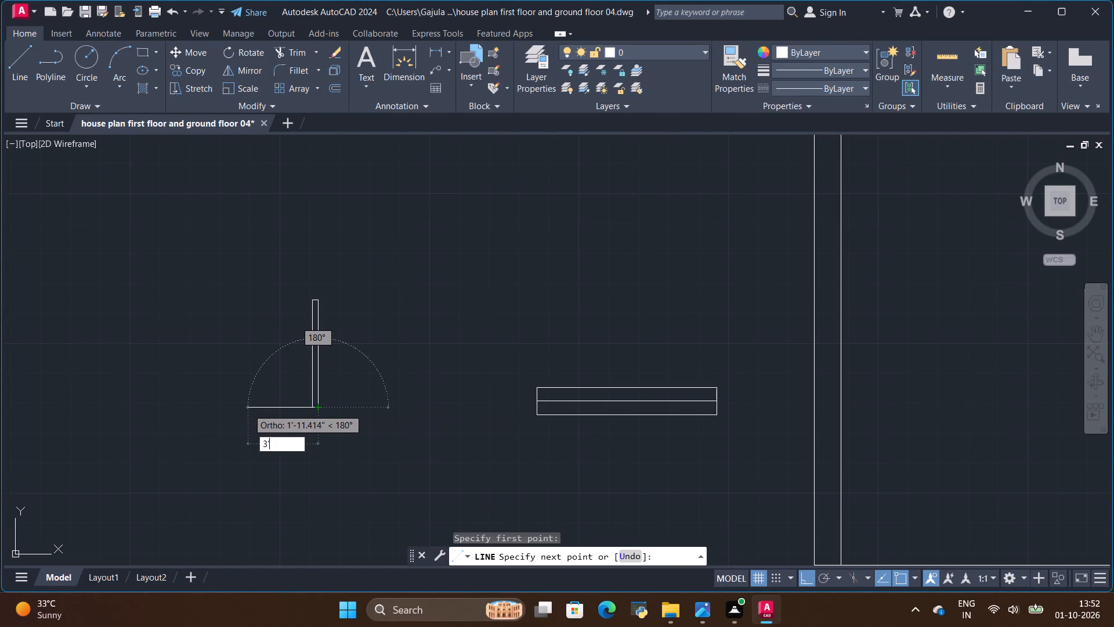
pyautogui.press('Return')
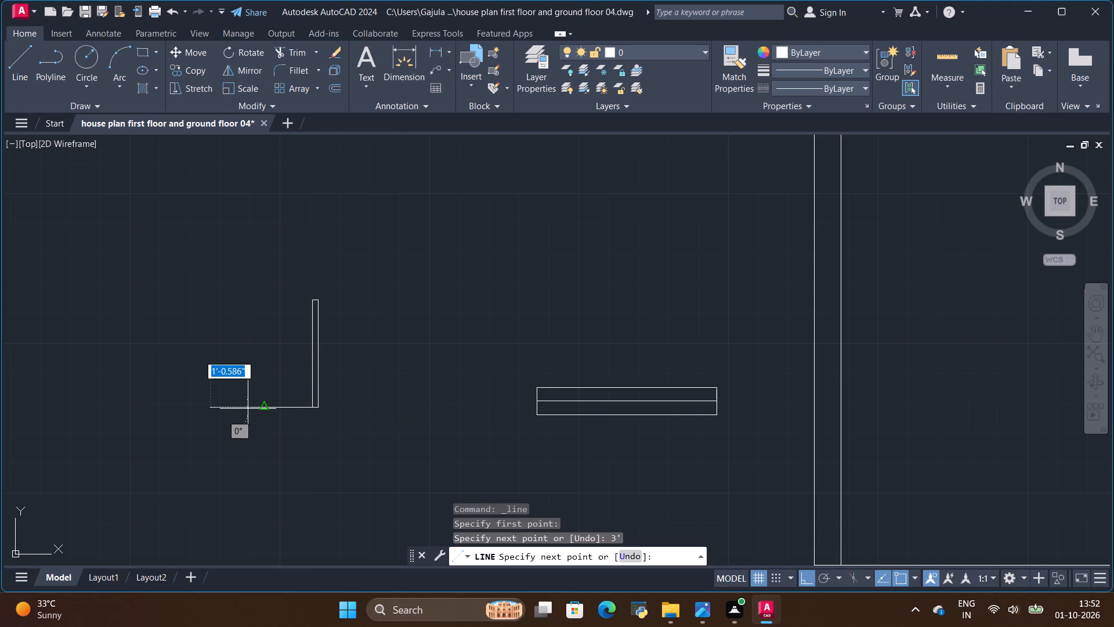
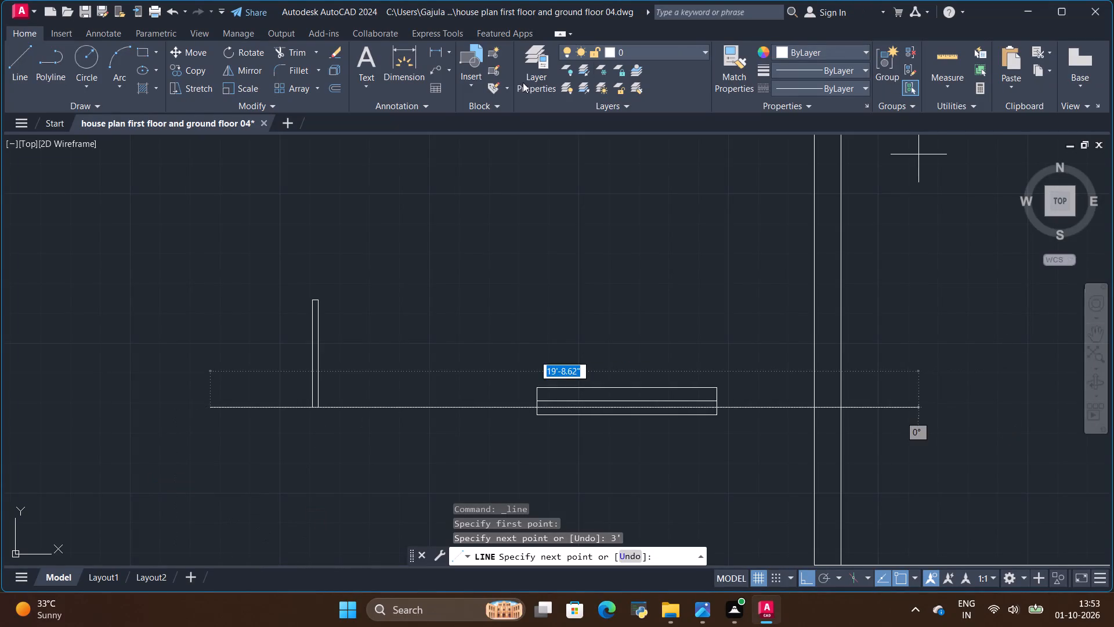
# Draw the door swing as a Start, End, Direction arc from the 3' line's free end to the leaf's upper-left corner, starting vertically upward.
pyautogui.press('Escape')
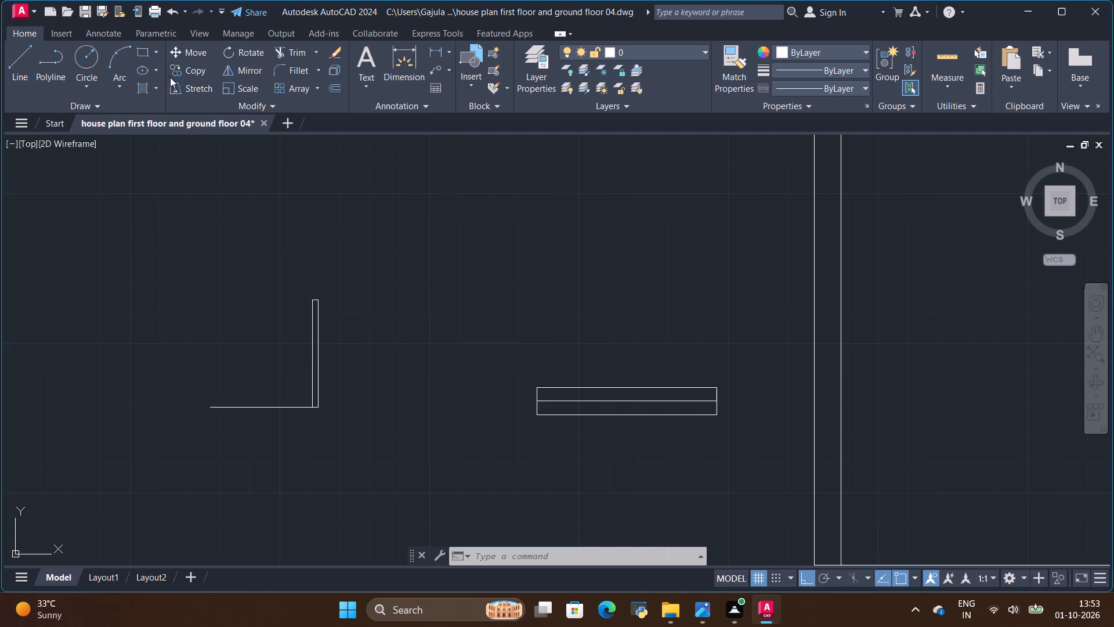
pyautogui.click(128, 82)
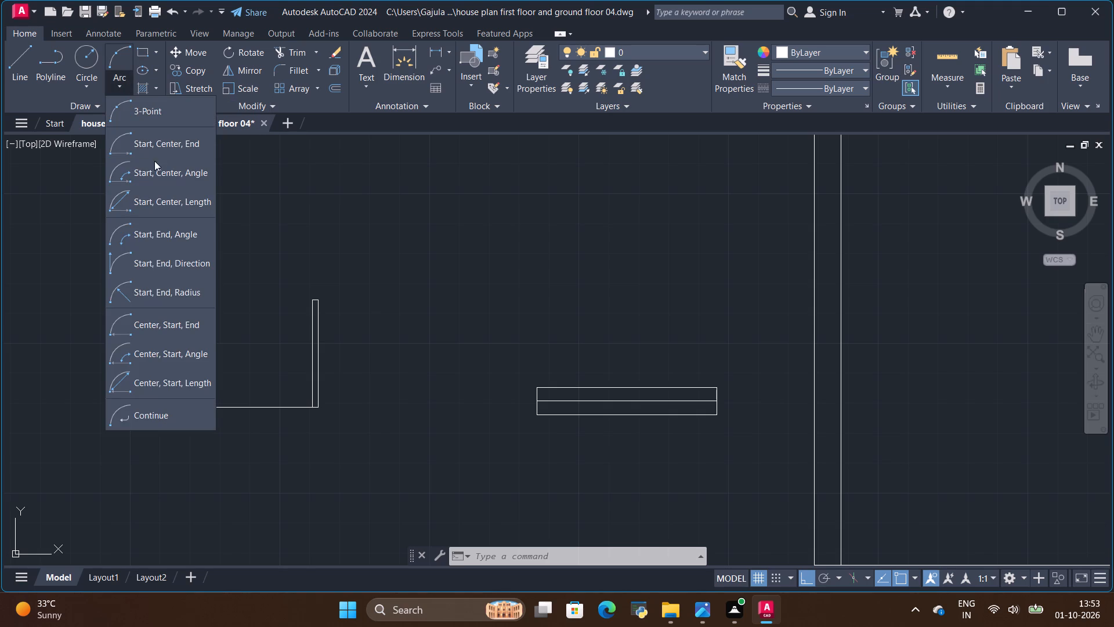
pyautogui.click(160, 260)
pyautogui.click(209, 409)
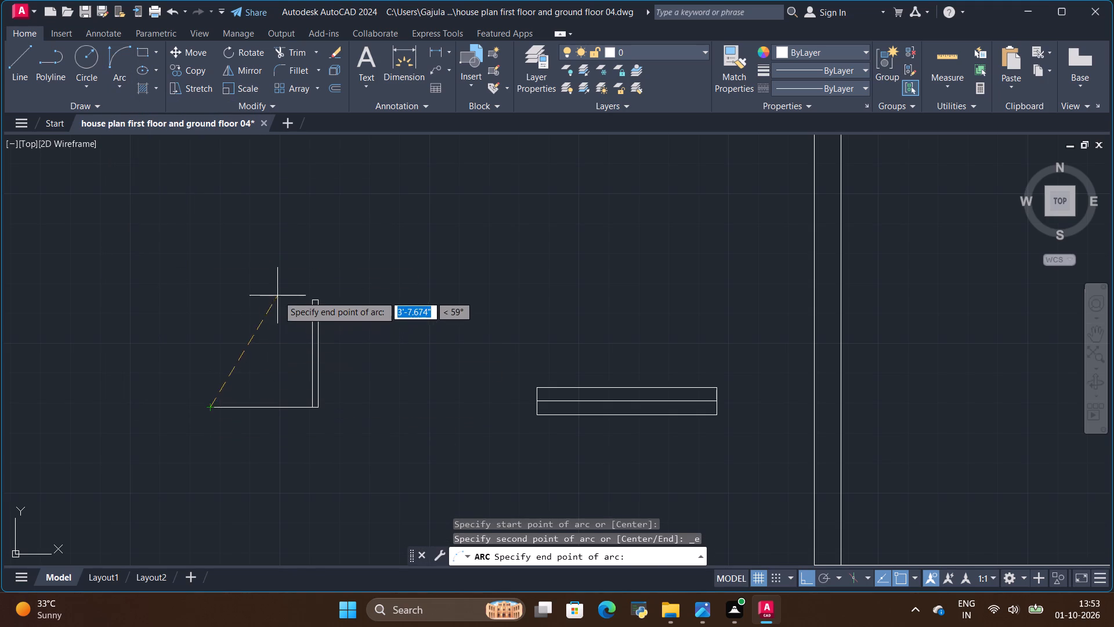
pyautogui.click(312, 298)
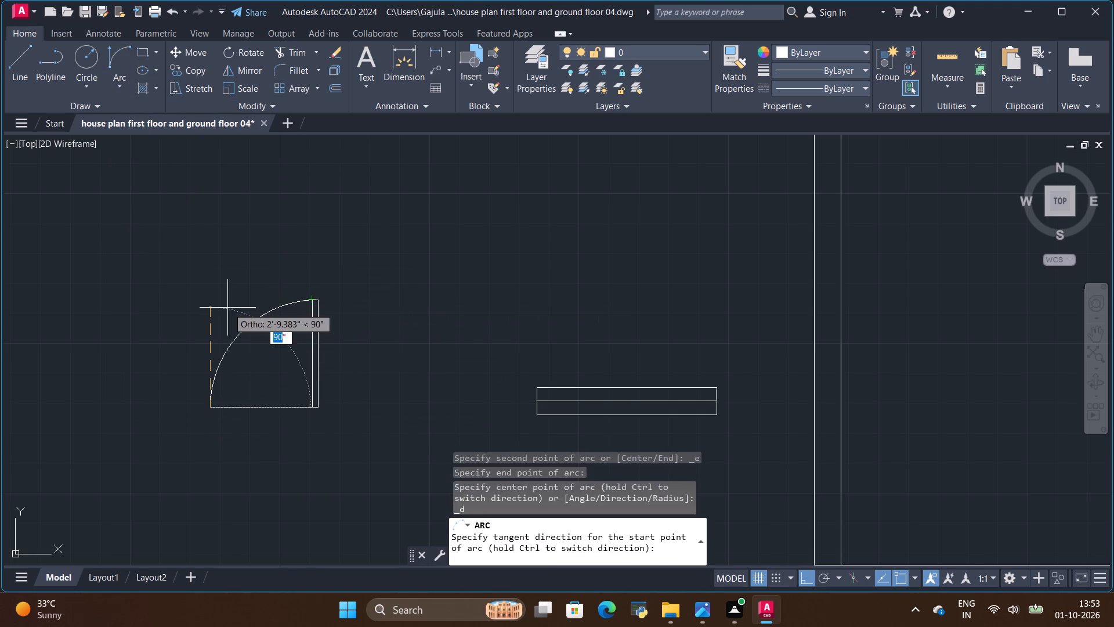
pyautogui.click(227, 308)
# Trim away the 3' horizontal line under the door swing arc.
pyautogui.scroll(-1, 234, 377)
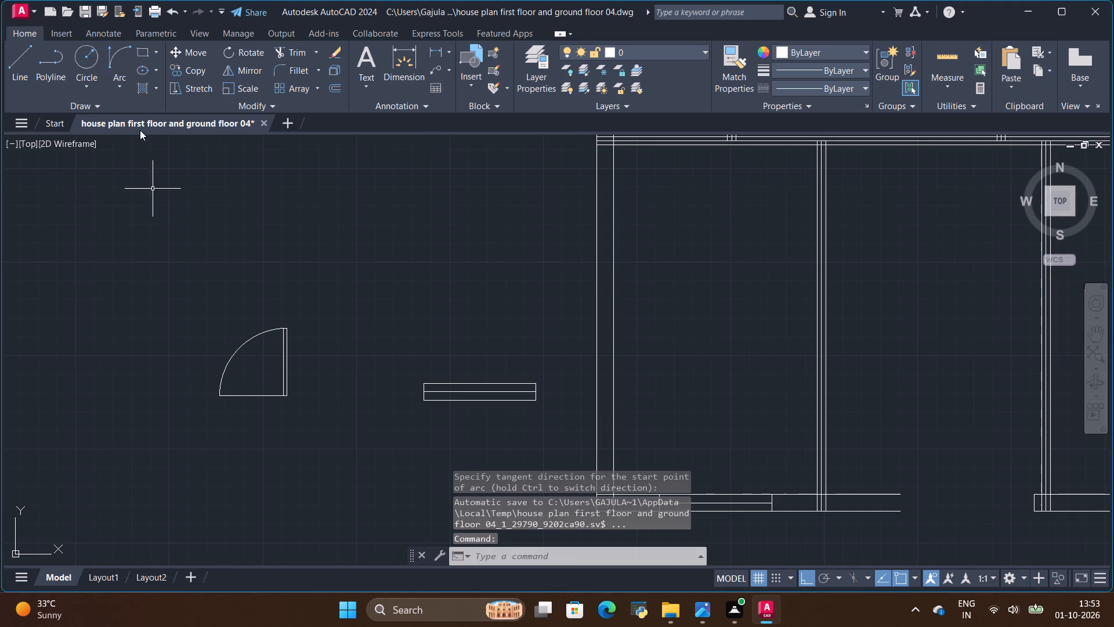
pyautogui.click(286, 52)
pyautogui.scroll(1, 262, 415)
pyautogui.moveTo(260, 364); pyautogui.dragTo(263, 392)
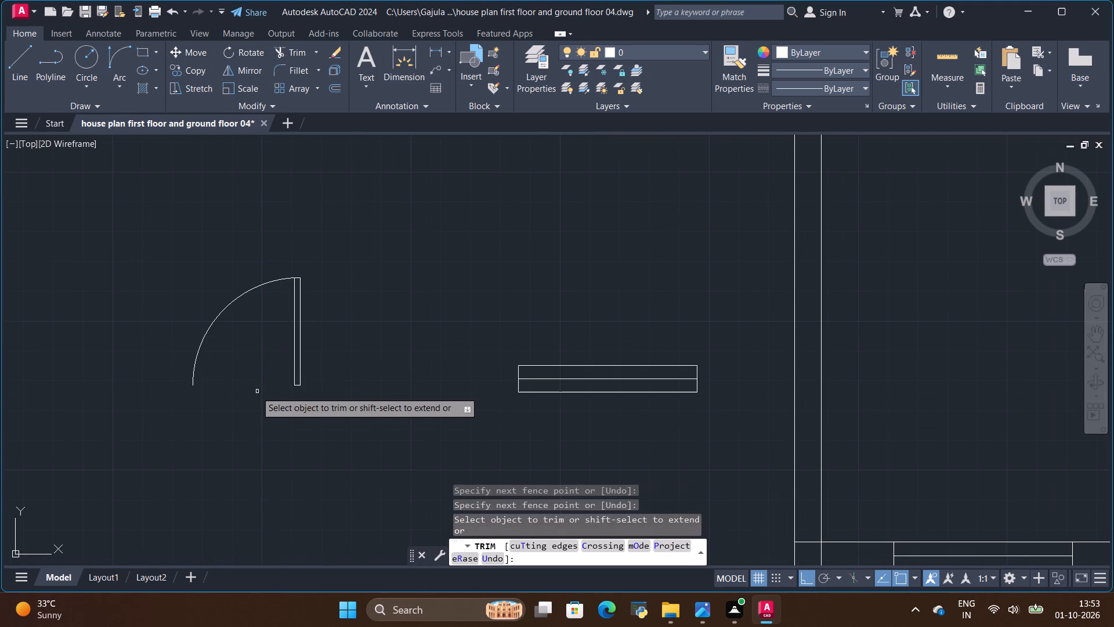
pyautogui.scroll(-1, 218, 377)
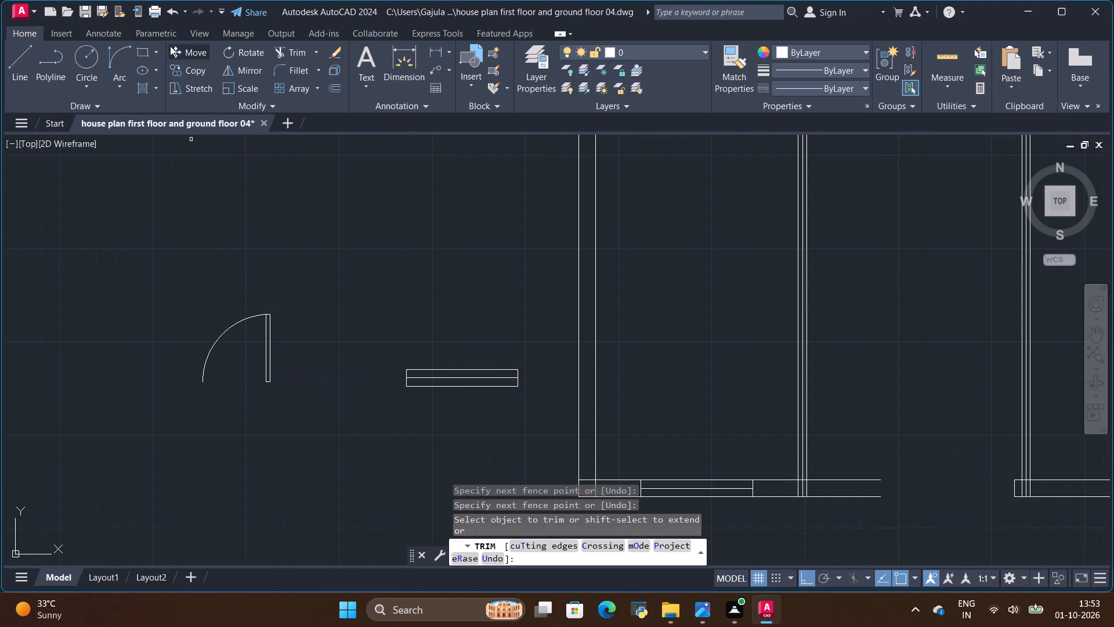
pyautogui.click(153, 279)
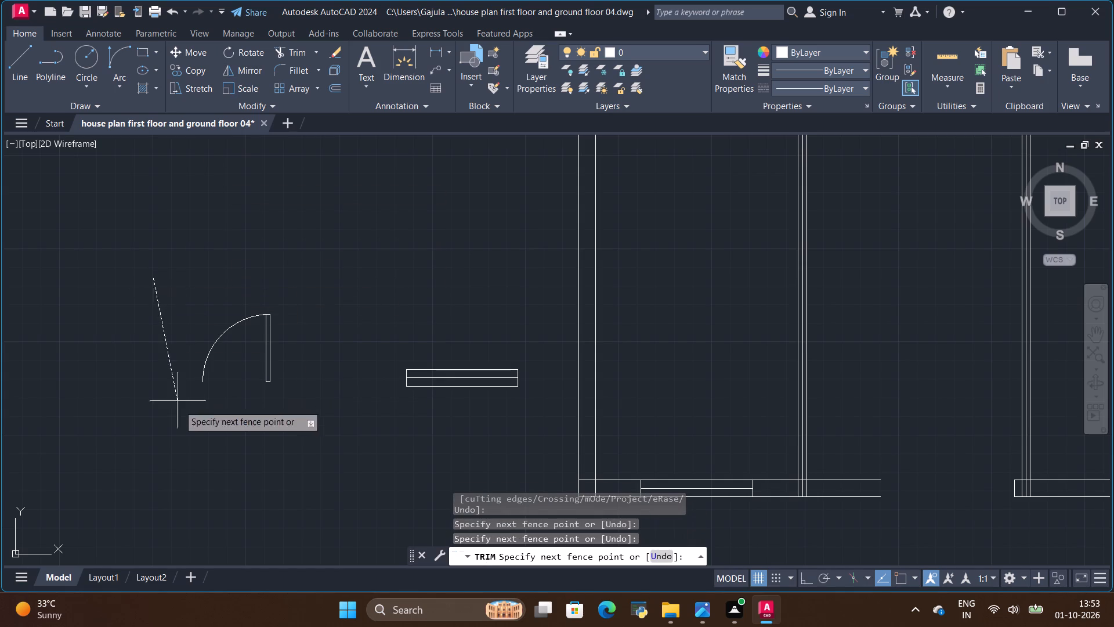
pyautogui.click(165, 460)
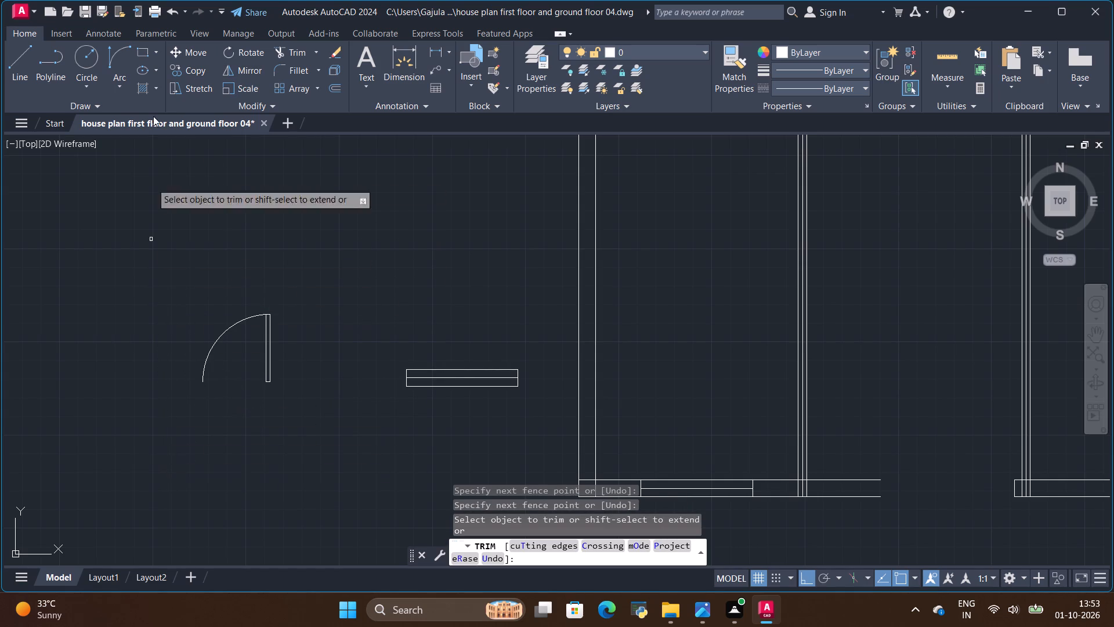
pyautogui.press('Escape')
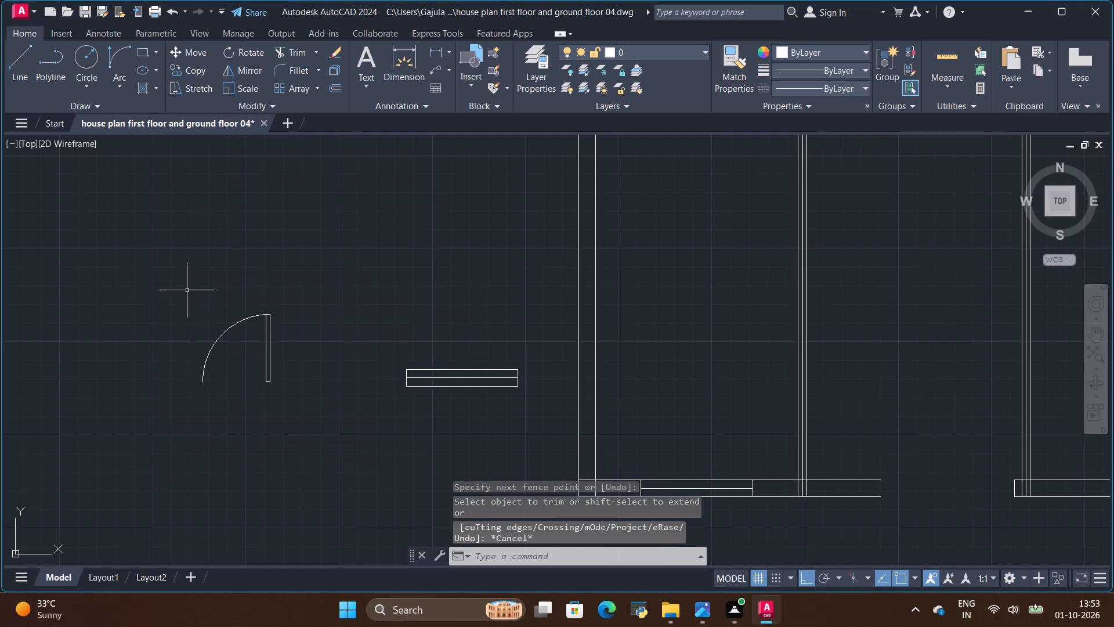
# Group the door leaf and swing arc into one object.
pyautogui.click(175, 279)
pyautogui.click(308, 431)
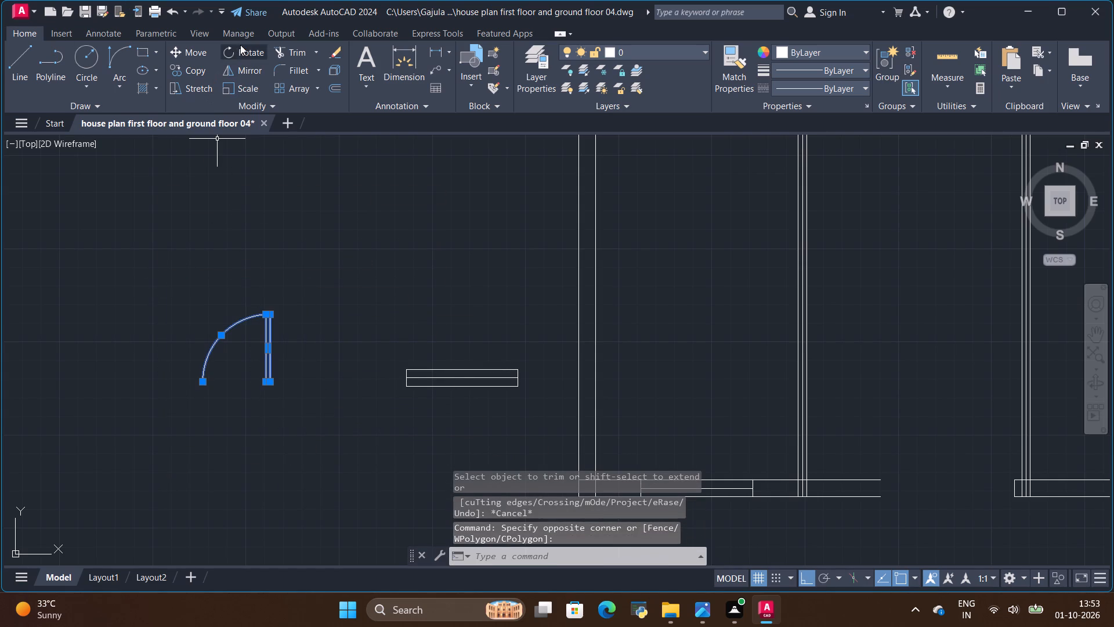
pyautogui.rightClick(263, 319)
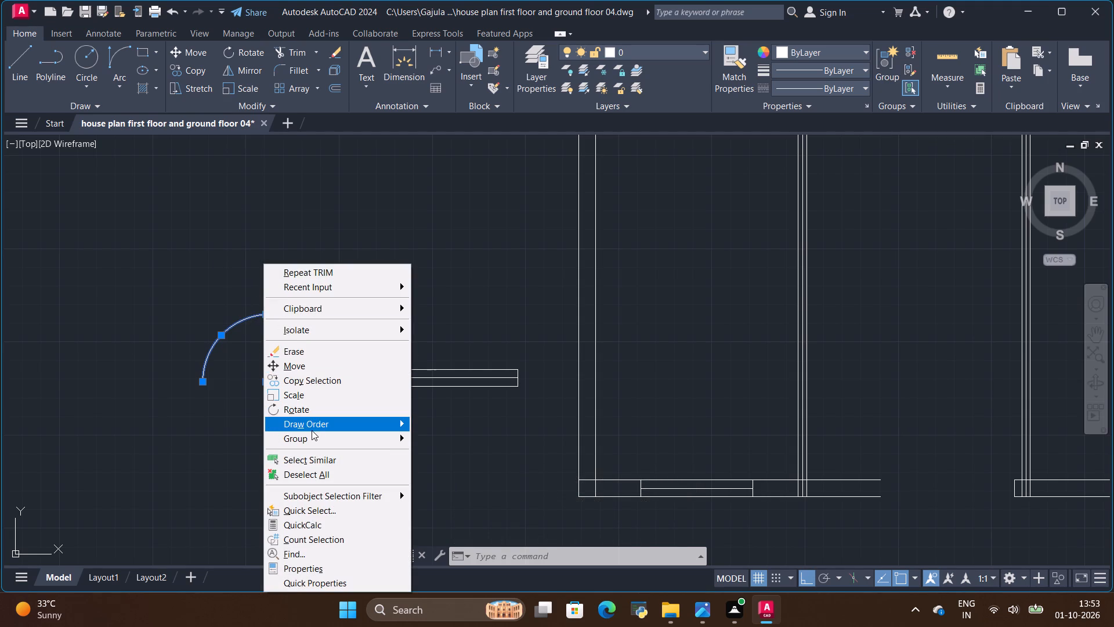
pyautogui.click(313, 435)
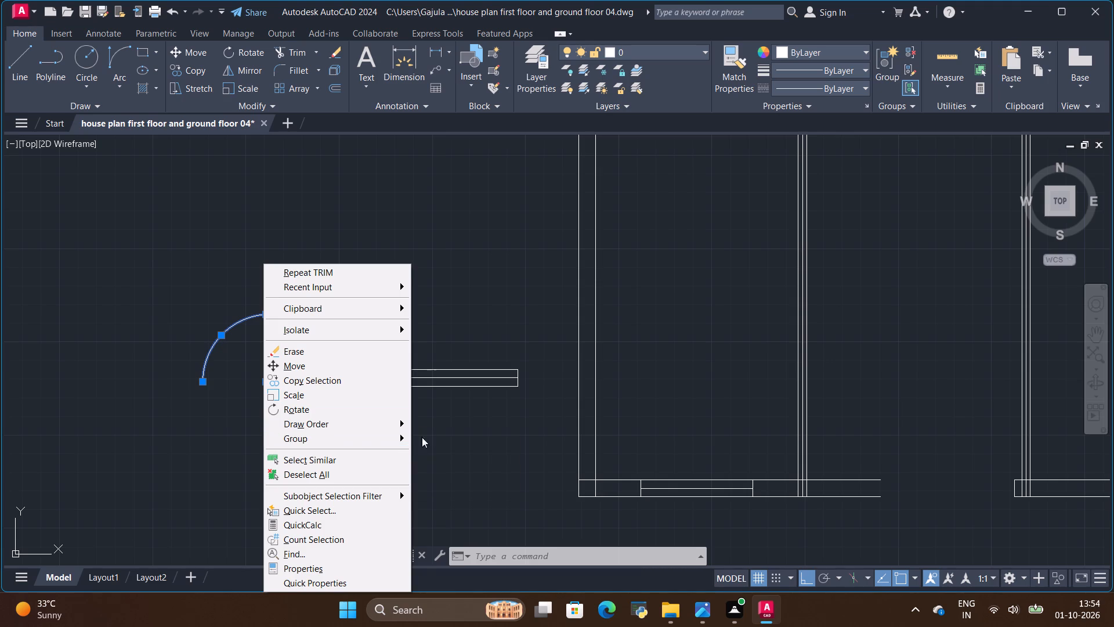
pyautogui.click(375, 435)
pyautogui.click(423, 435)
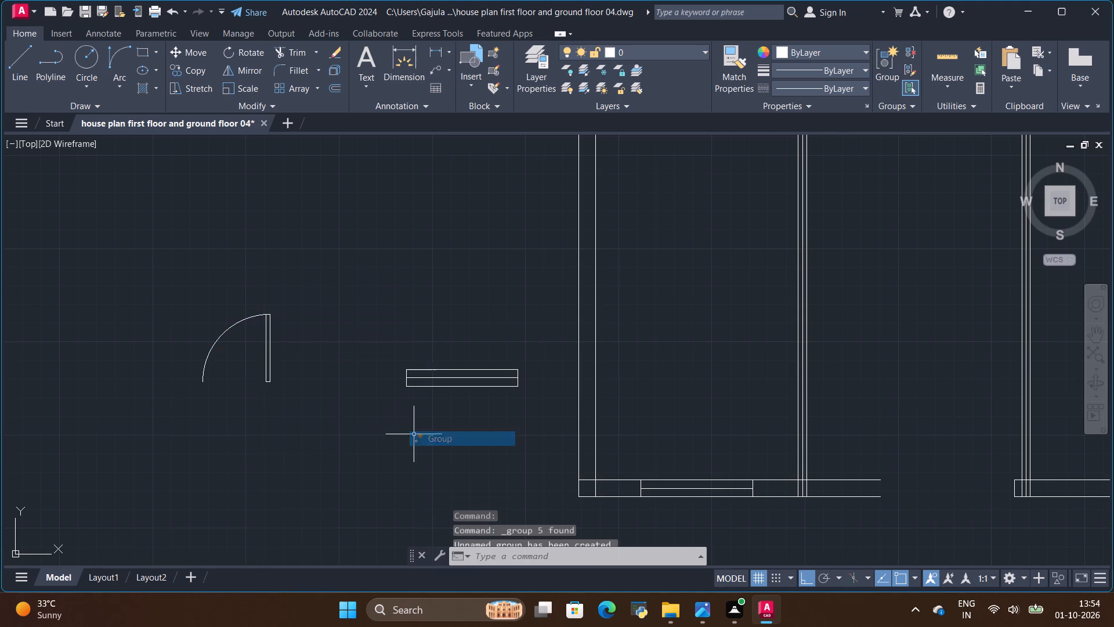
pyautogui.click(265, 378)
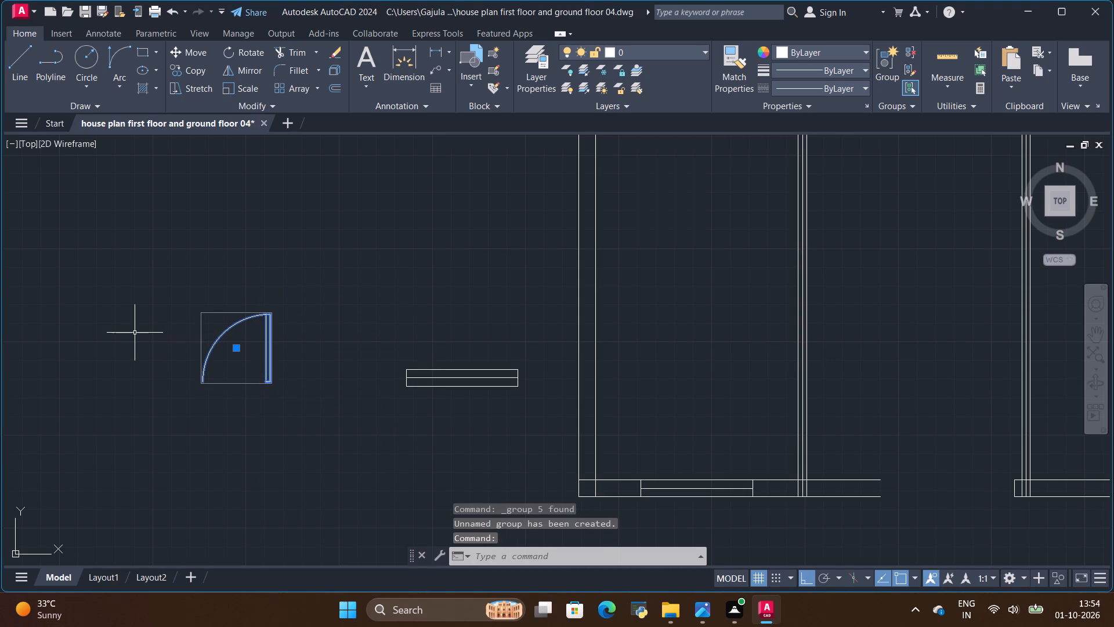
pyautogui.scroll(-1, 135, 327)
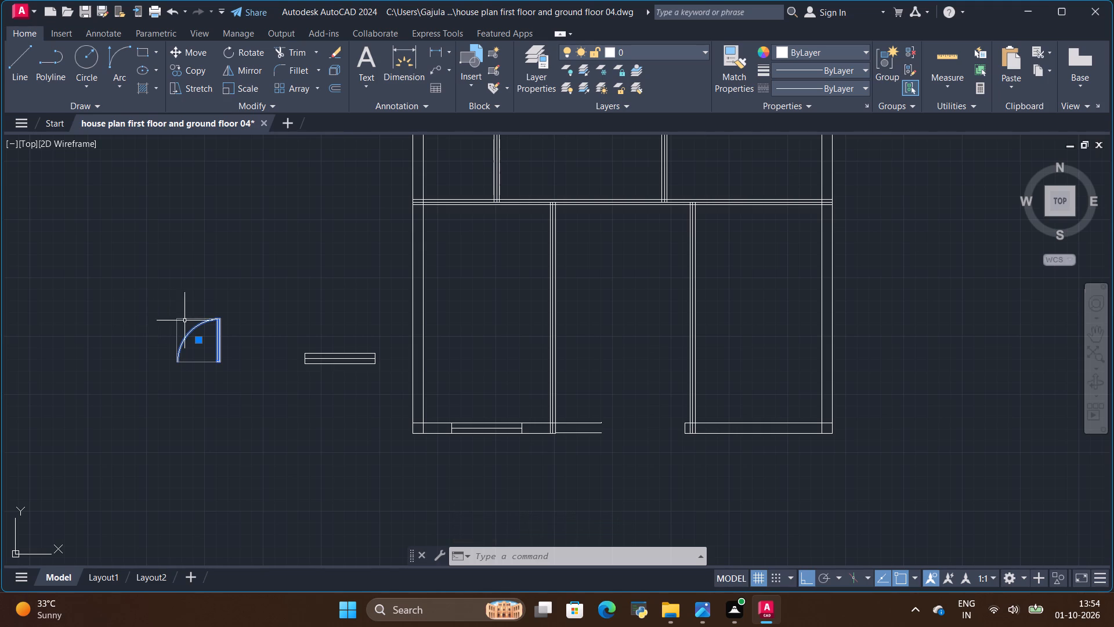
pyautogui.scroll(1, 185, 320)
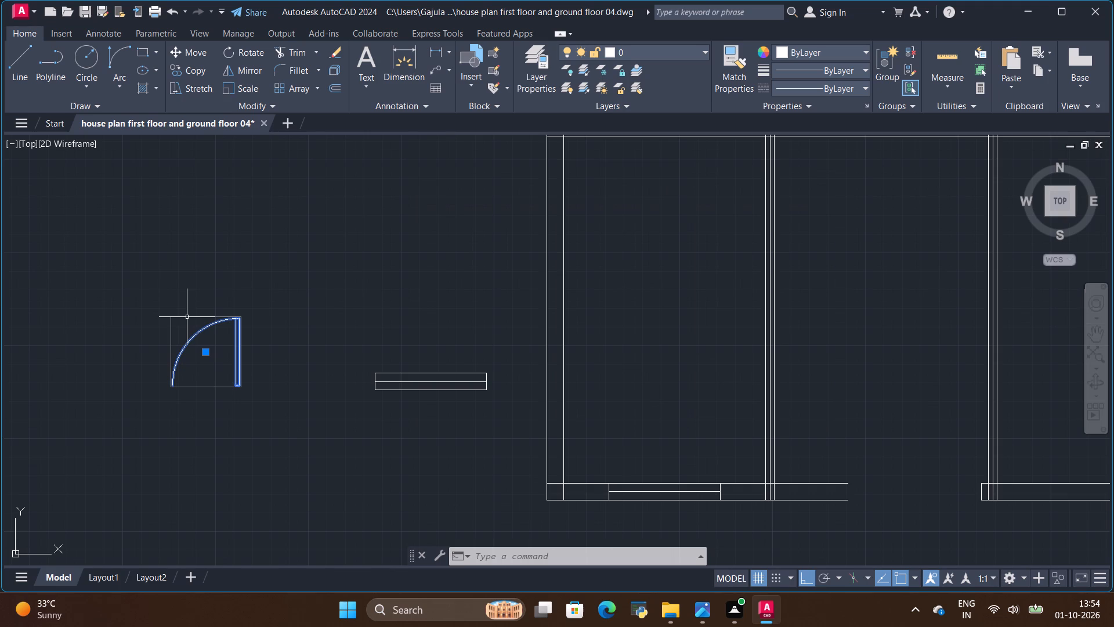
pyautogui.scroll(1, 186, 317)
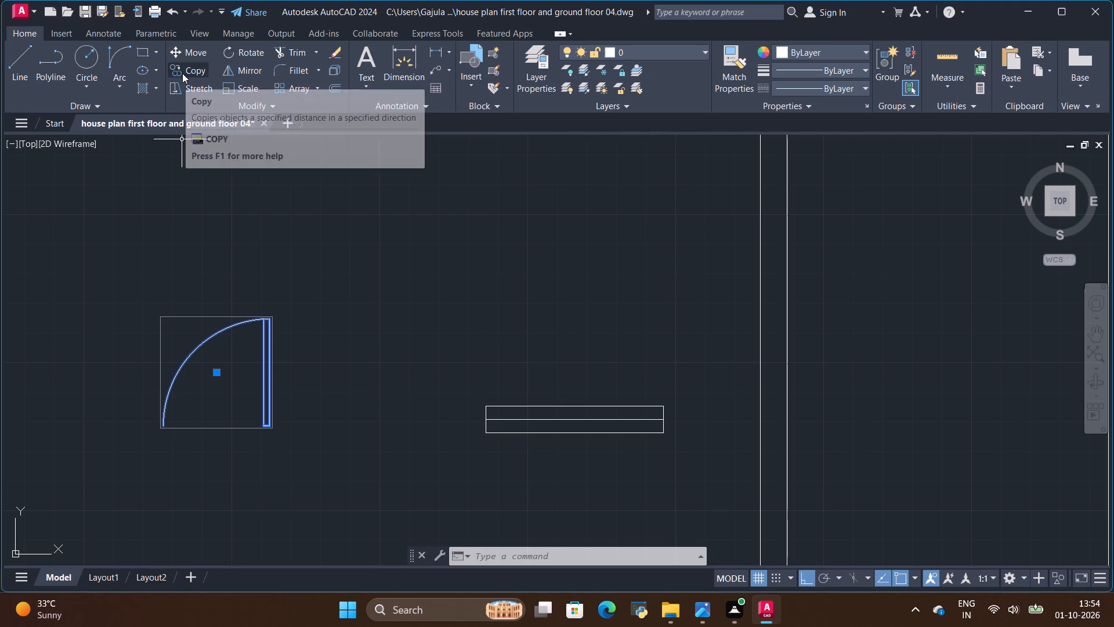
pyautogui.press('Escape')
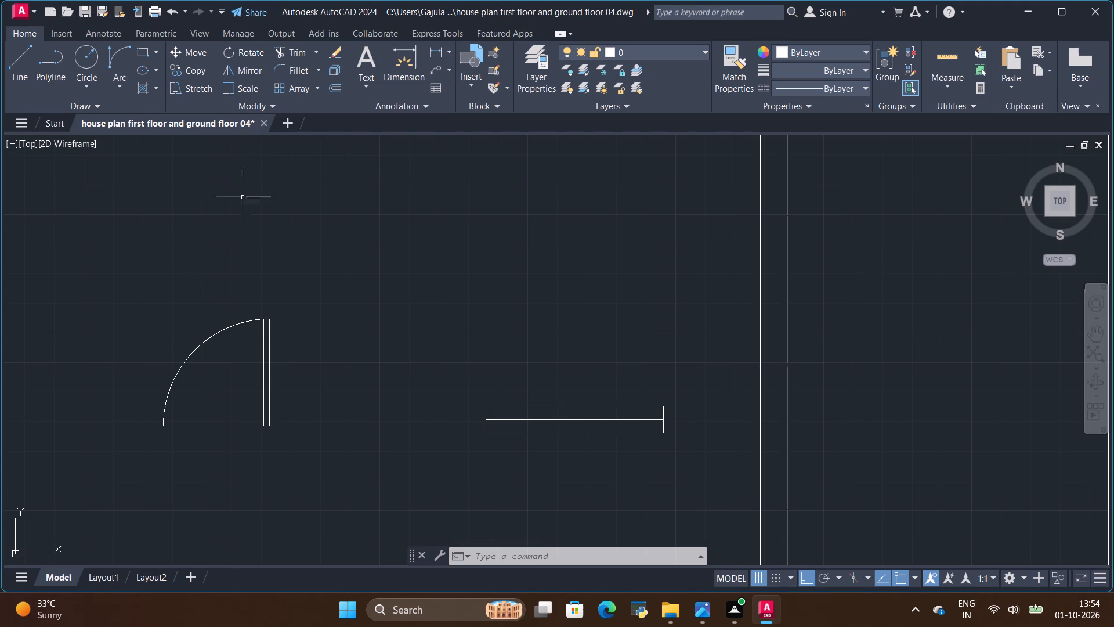
# Mirror the door group about the vertical line along the leaf's right edge, keeping the source.
pyautogui.click(259, 319)
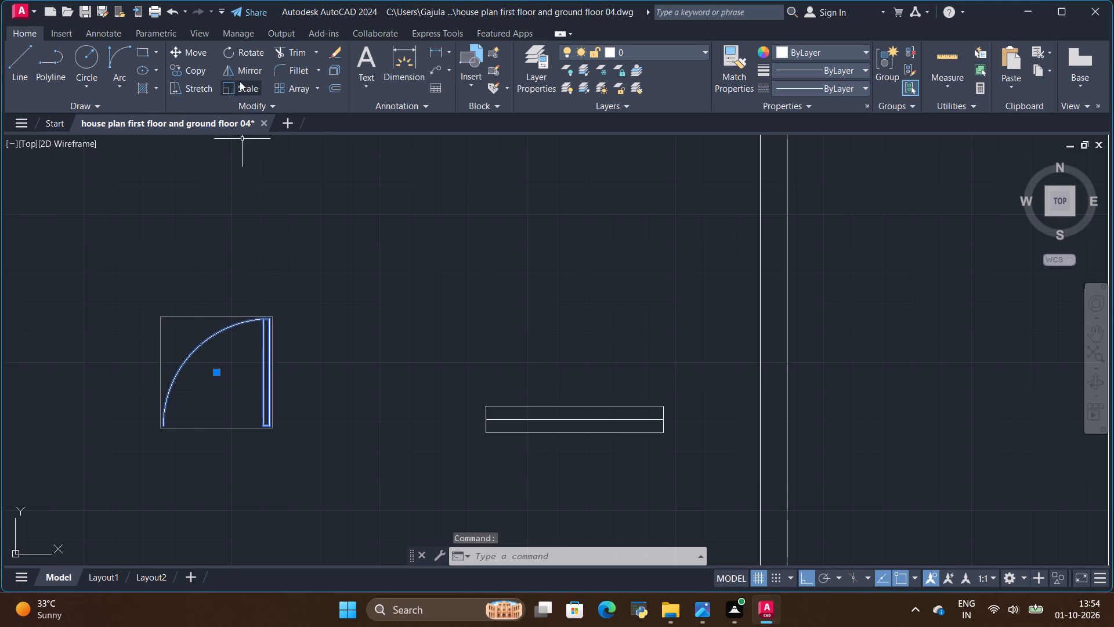
pyautogui.click(251, 71)
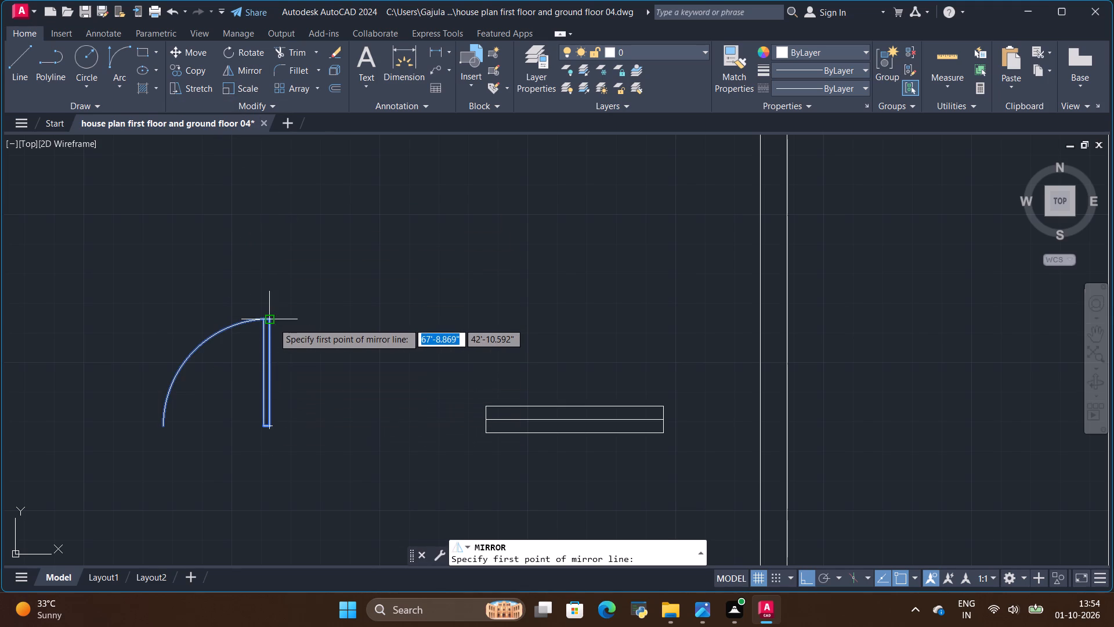
pyautogui.click(273, 322)
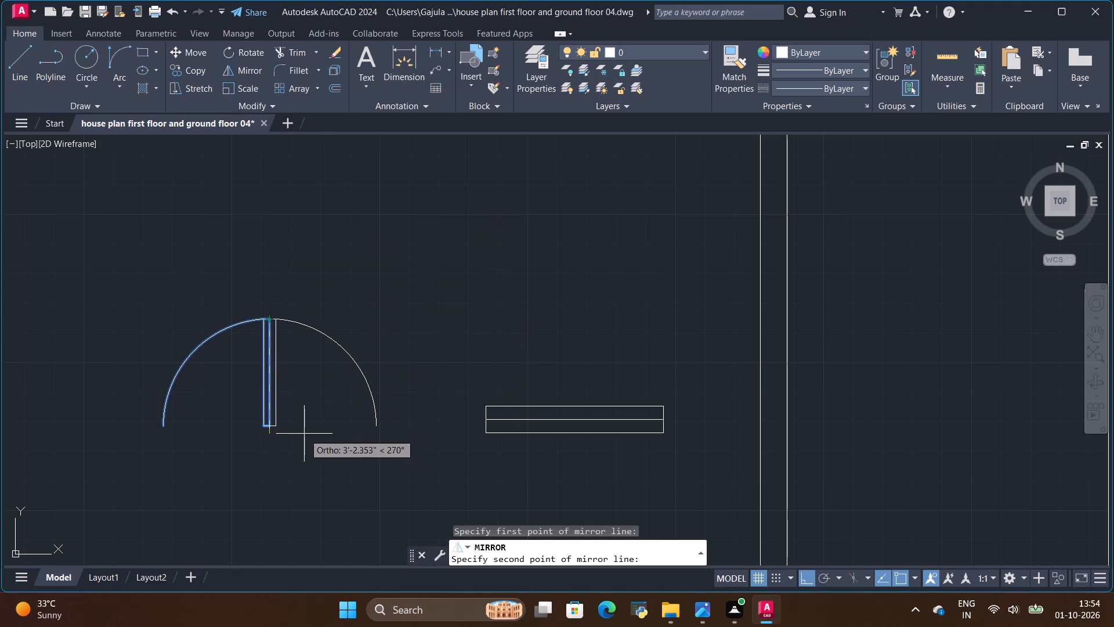
pyautogui.click(292, 441)
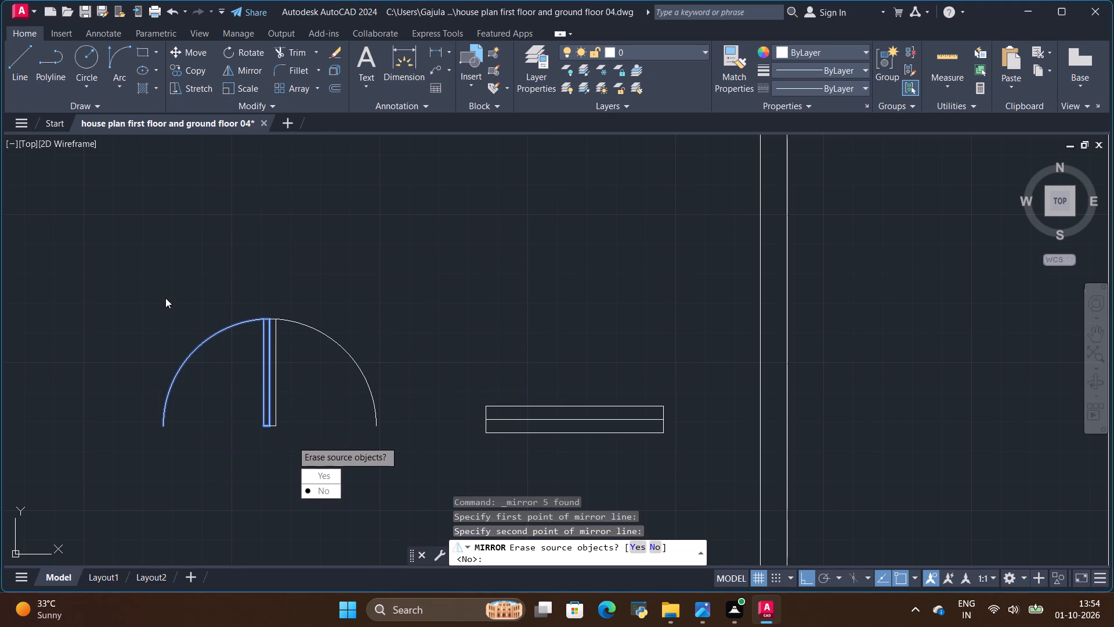
pyautogui.scroll(-1, 165, 298)
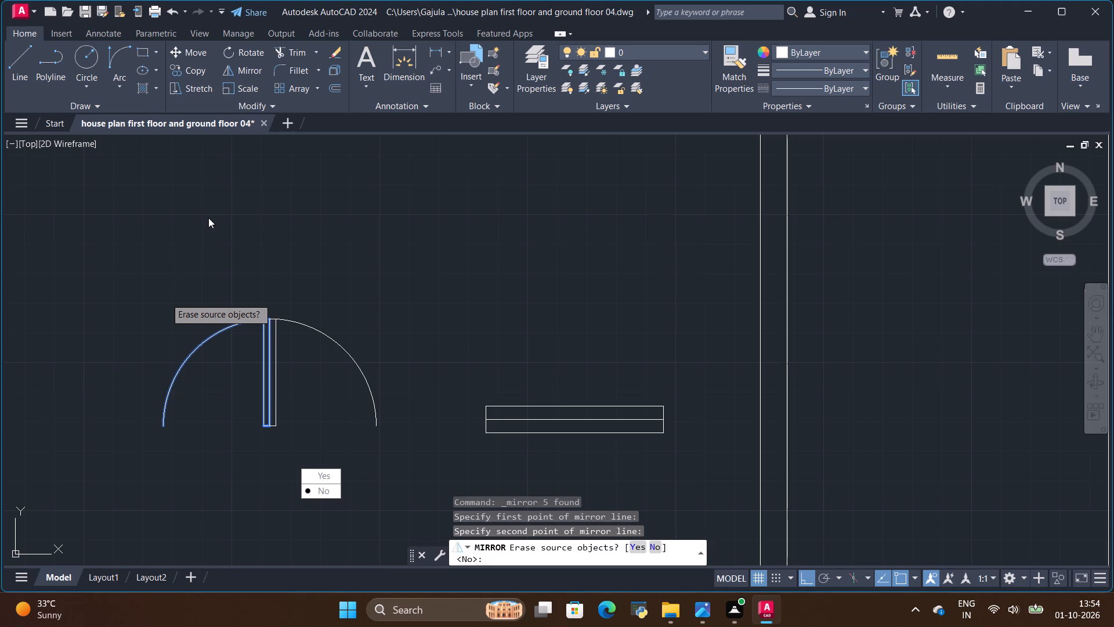
pyautogui.click(212, 281)
pyautogui.press('Return')
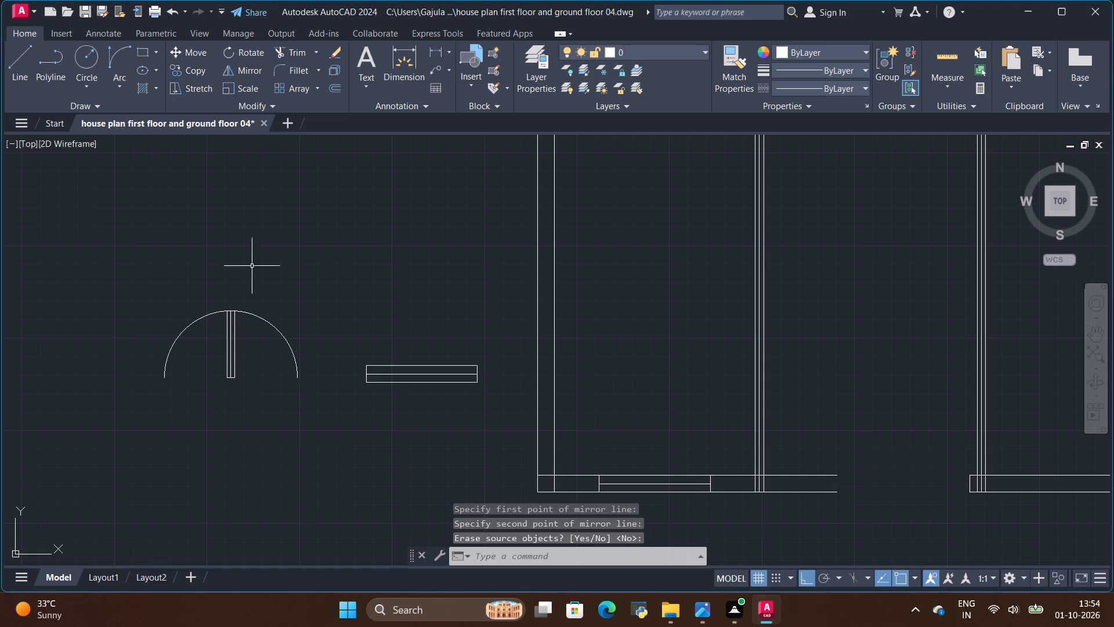
# Mirror the right-hand door downward about a horizontal line through the leaf's lower end, keeping the source.
pyautogui.click(255, 314)
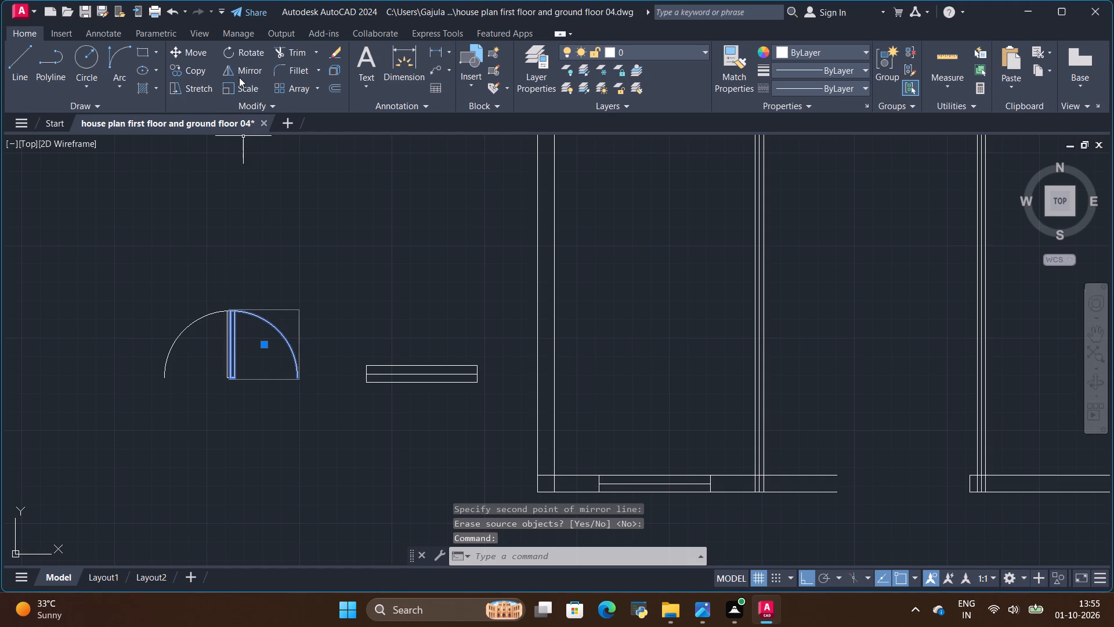
pyautogui.click(238, 74)
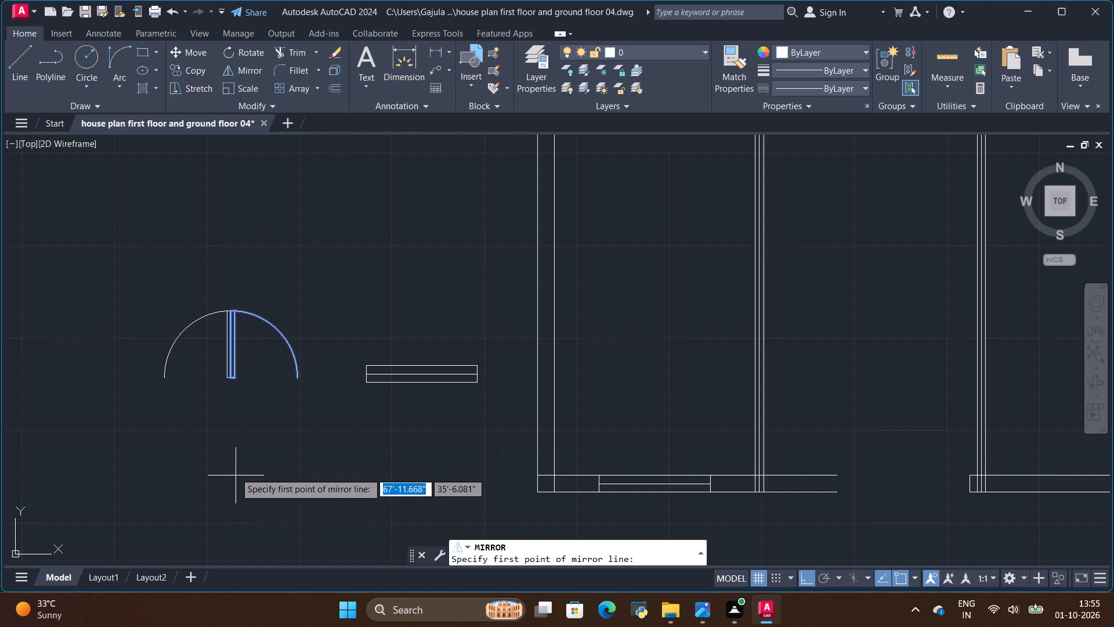
pyautogui.scroll(1, 246, 419)
pyautogui.scroll(2, 218, 354)
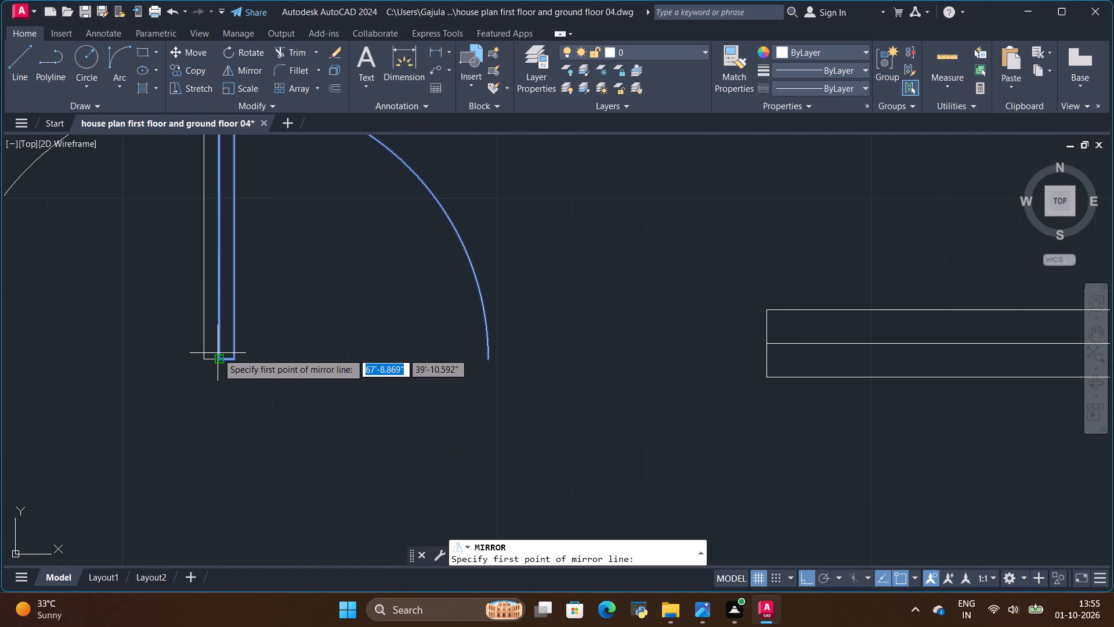
pyautogui.click(218, 359)
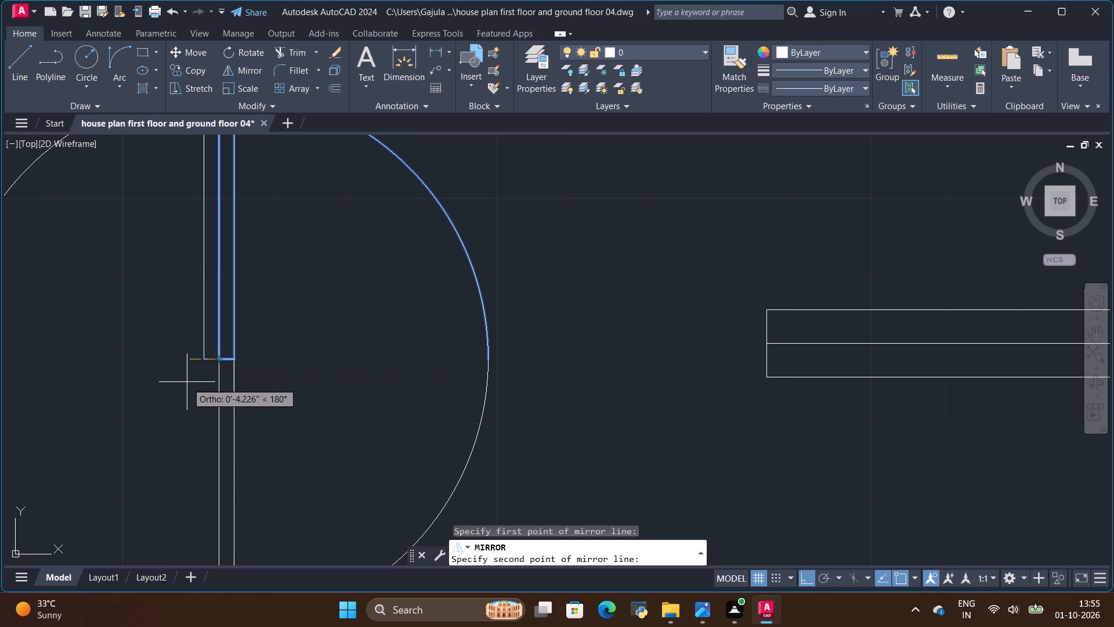
pyautogui.click(187, 382)
pyautogui.press('Return')
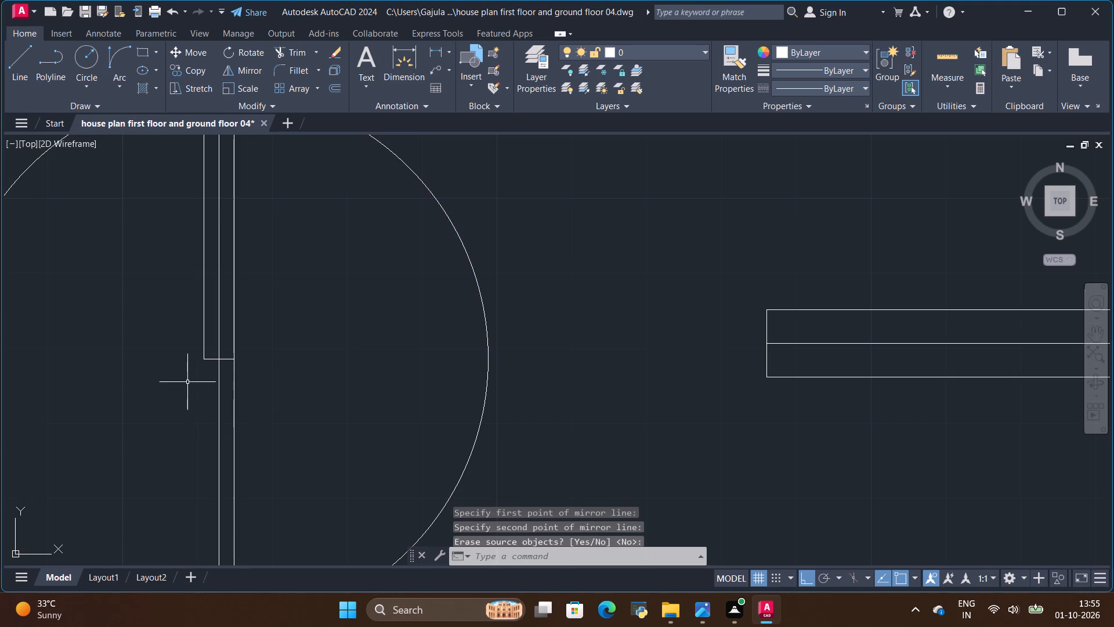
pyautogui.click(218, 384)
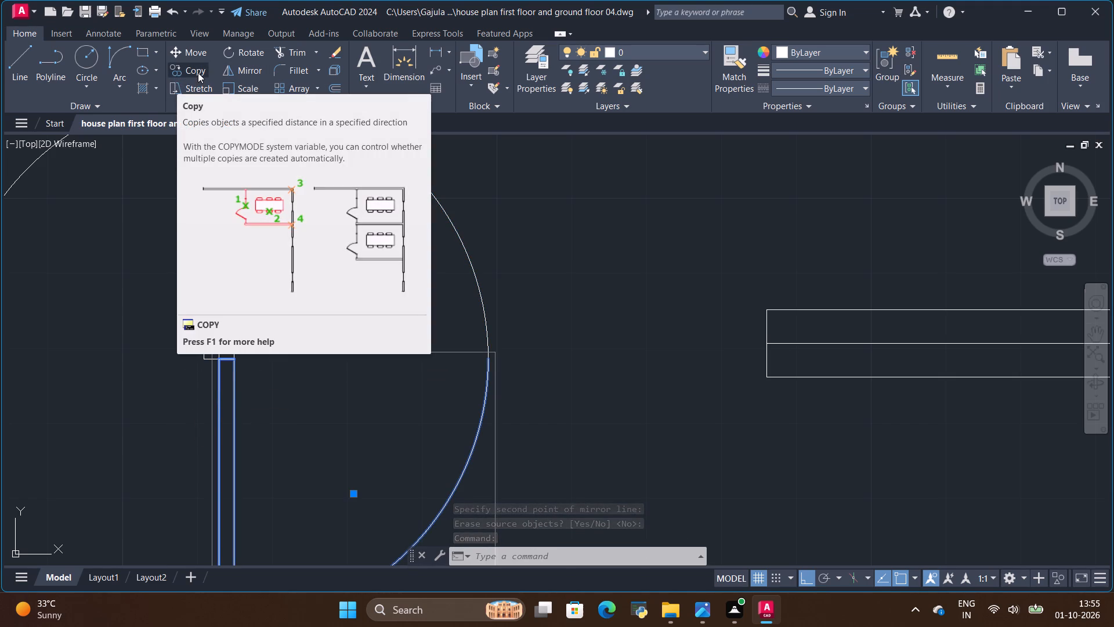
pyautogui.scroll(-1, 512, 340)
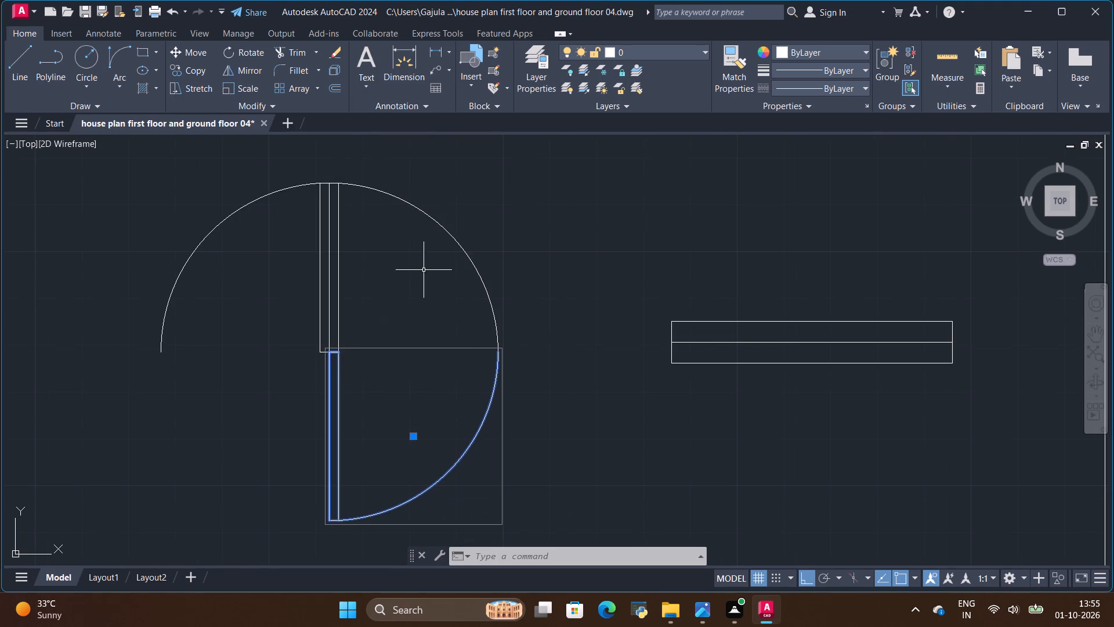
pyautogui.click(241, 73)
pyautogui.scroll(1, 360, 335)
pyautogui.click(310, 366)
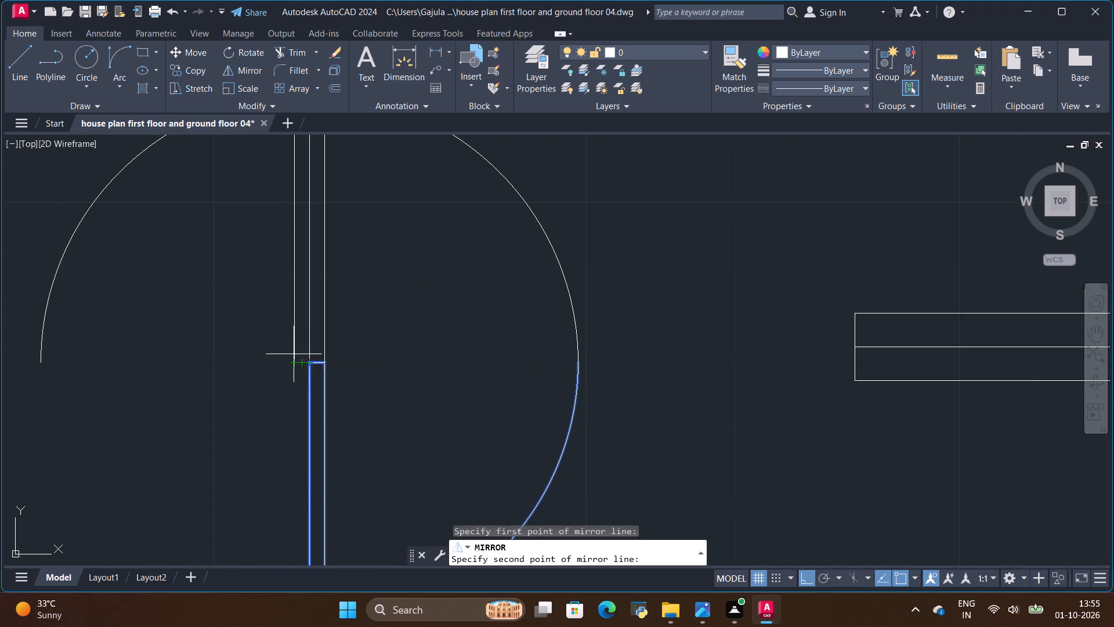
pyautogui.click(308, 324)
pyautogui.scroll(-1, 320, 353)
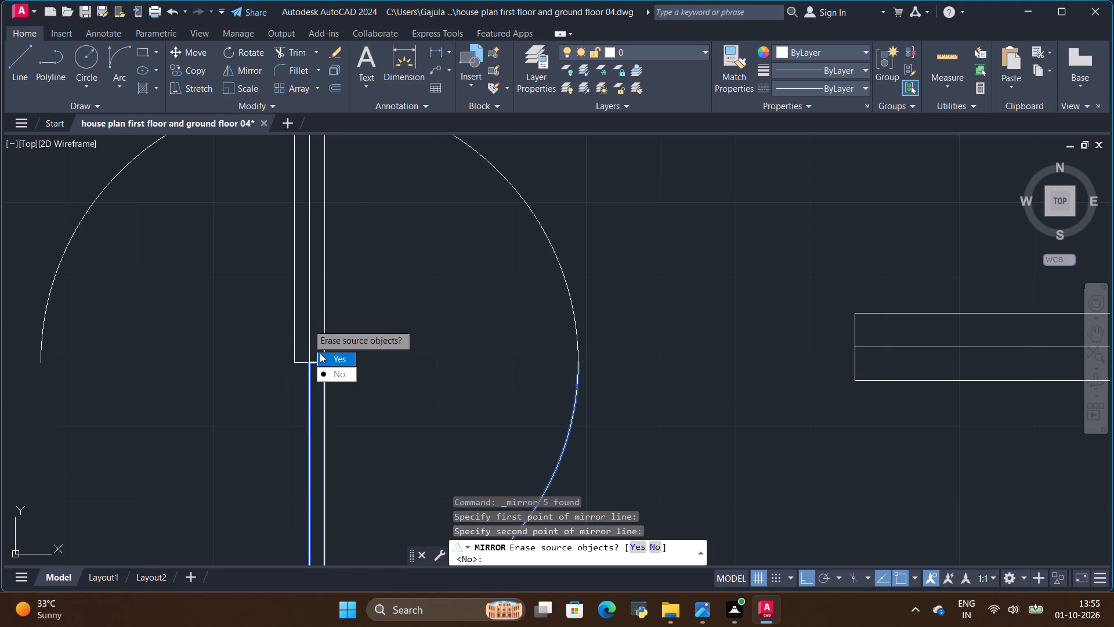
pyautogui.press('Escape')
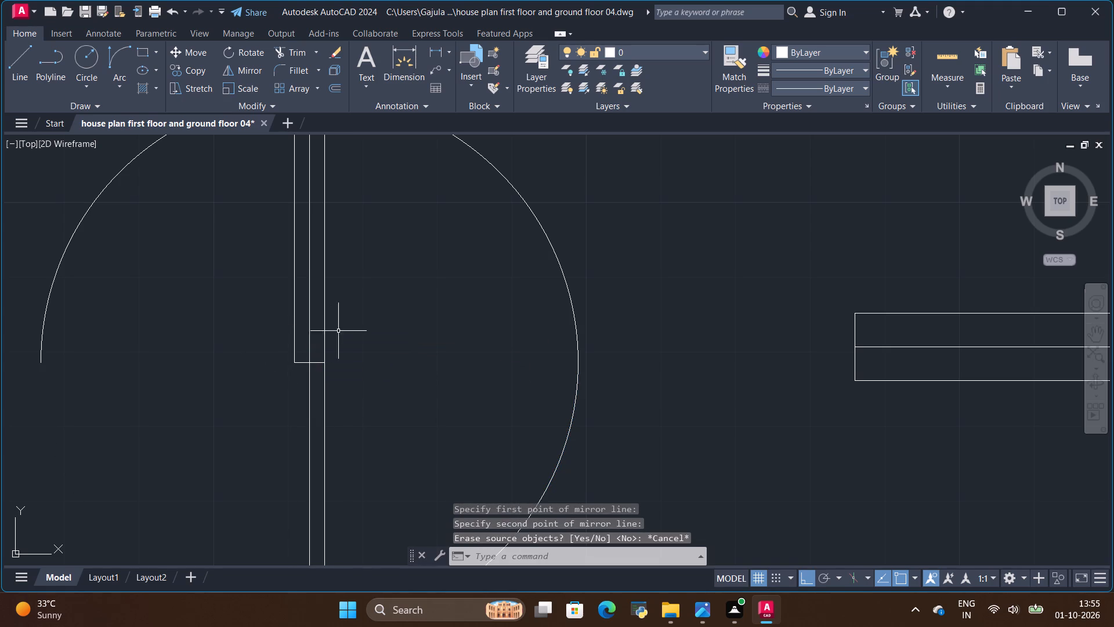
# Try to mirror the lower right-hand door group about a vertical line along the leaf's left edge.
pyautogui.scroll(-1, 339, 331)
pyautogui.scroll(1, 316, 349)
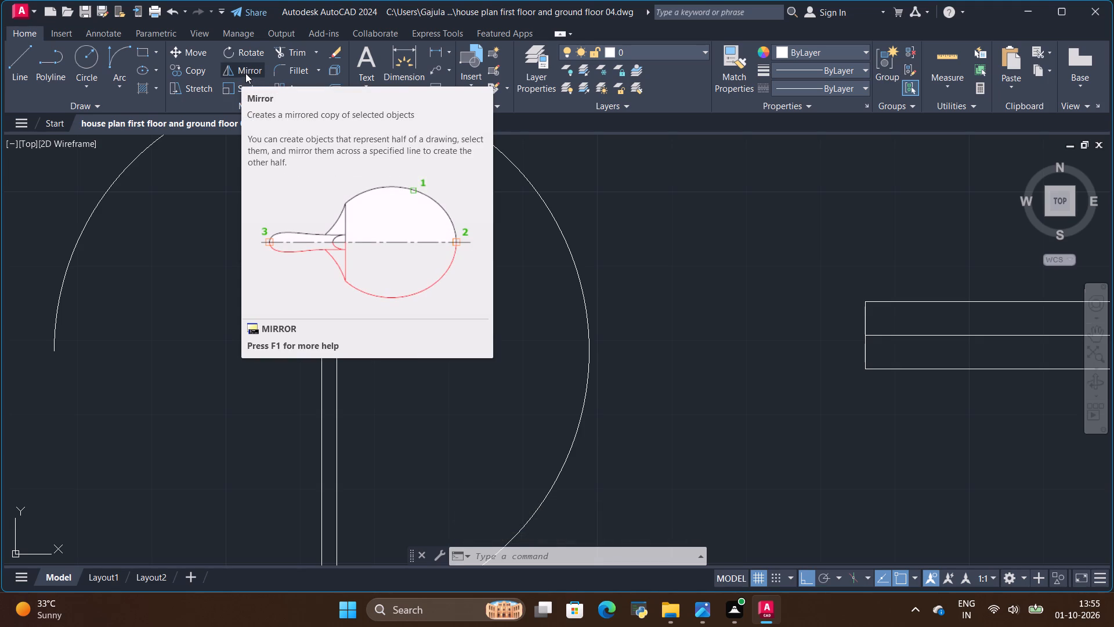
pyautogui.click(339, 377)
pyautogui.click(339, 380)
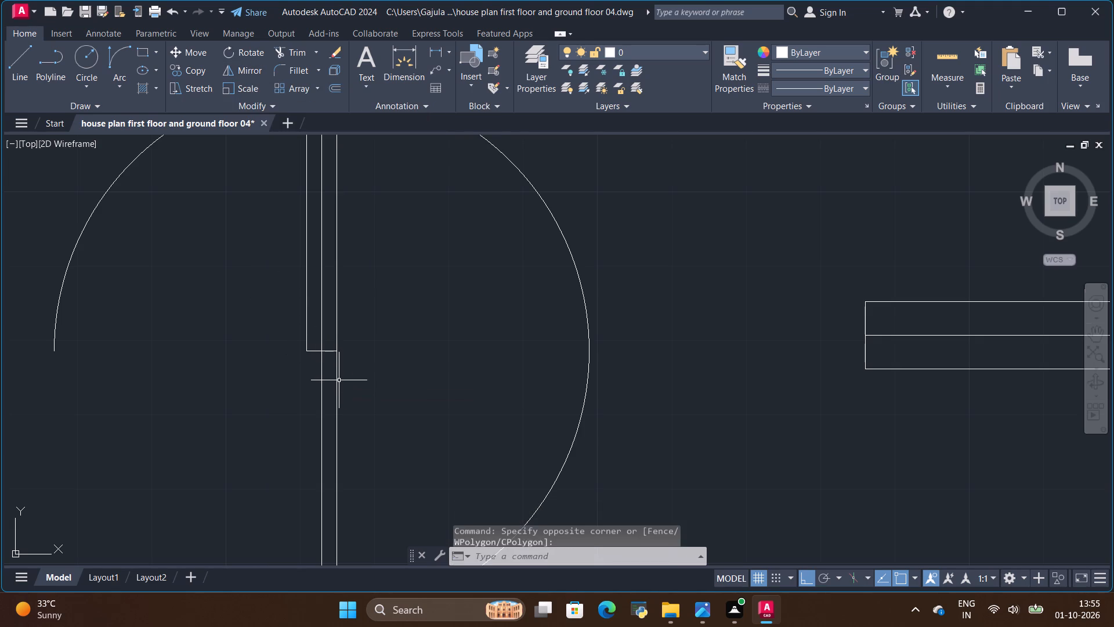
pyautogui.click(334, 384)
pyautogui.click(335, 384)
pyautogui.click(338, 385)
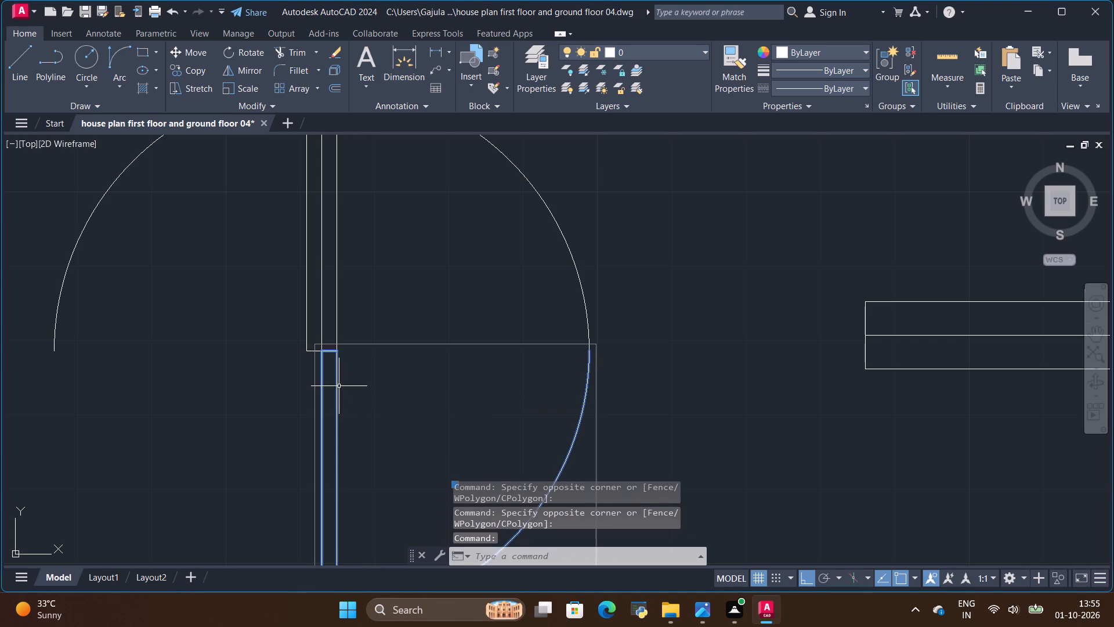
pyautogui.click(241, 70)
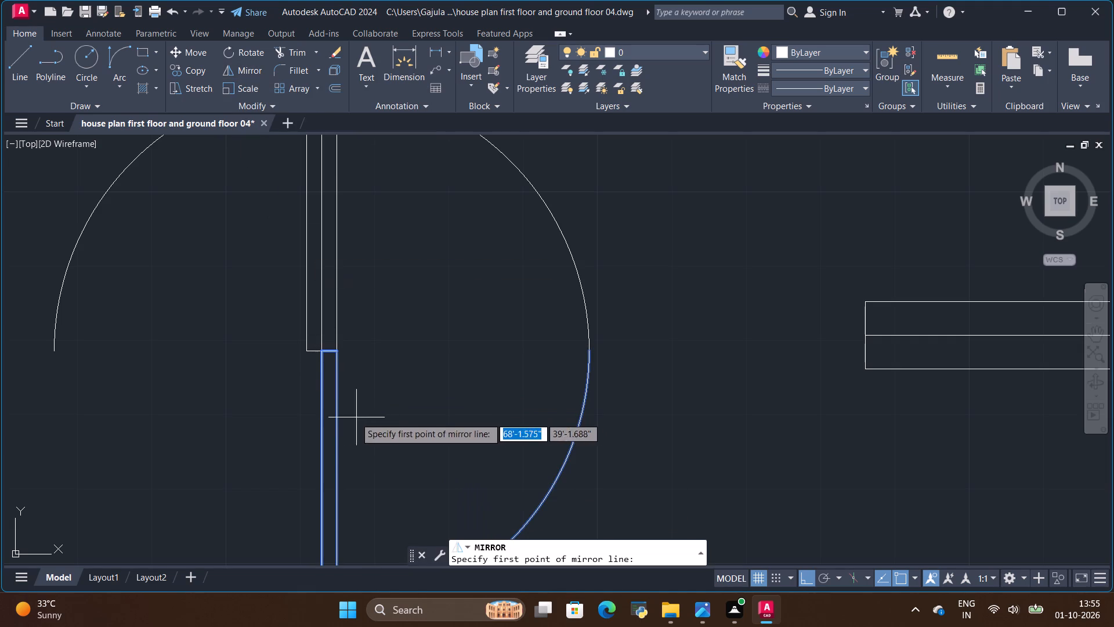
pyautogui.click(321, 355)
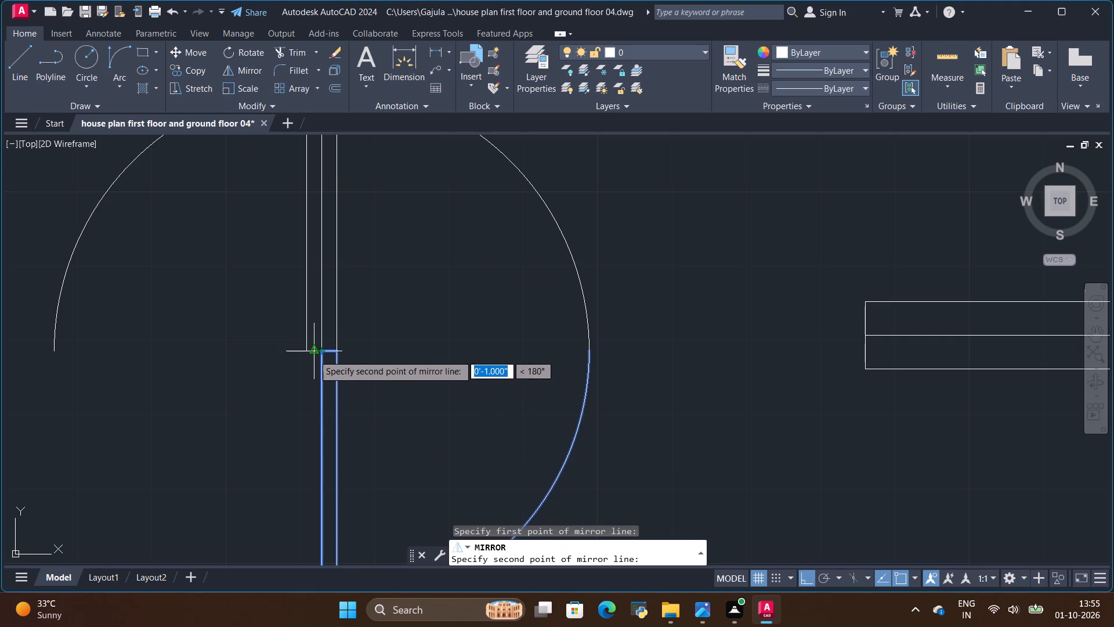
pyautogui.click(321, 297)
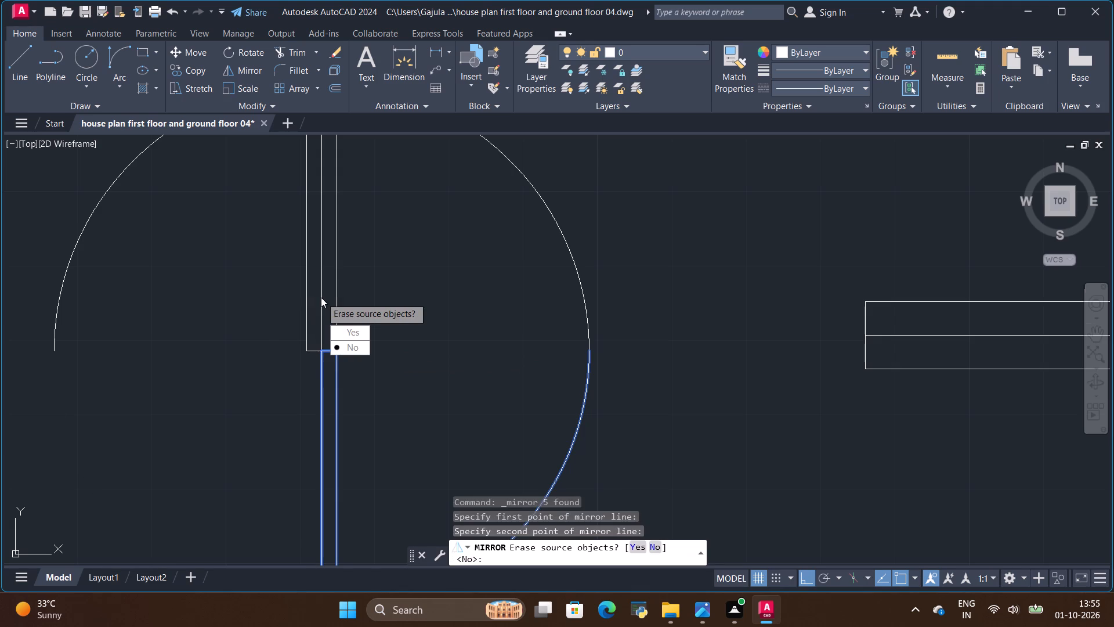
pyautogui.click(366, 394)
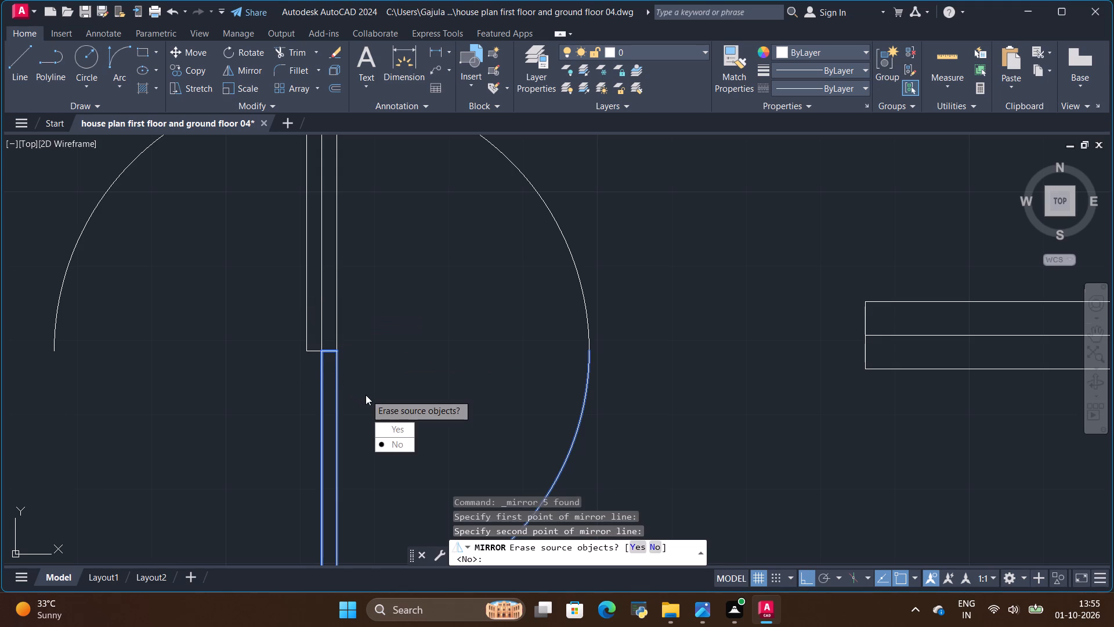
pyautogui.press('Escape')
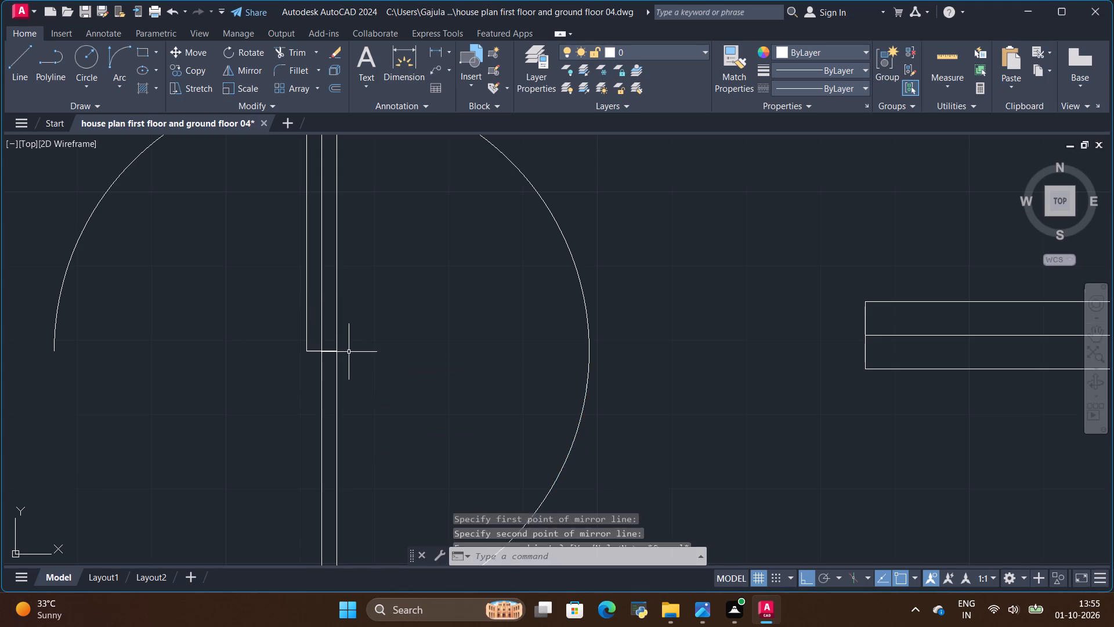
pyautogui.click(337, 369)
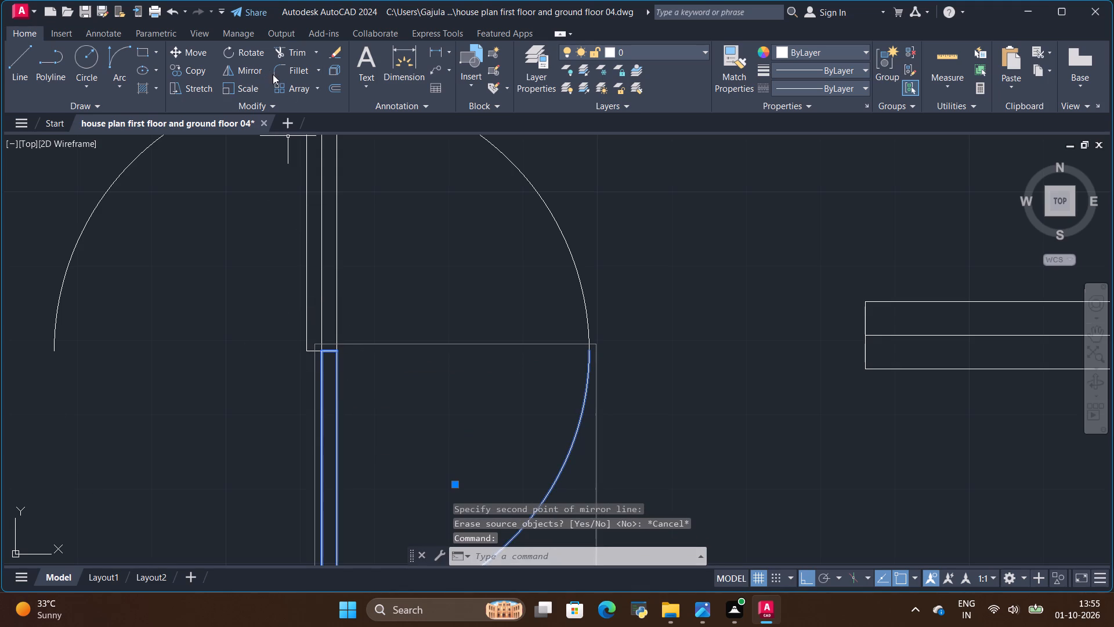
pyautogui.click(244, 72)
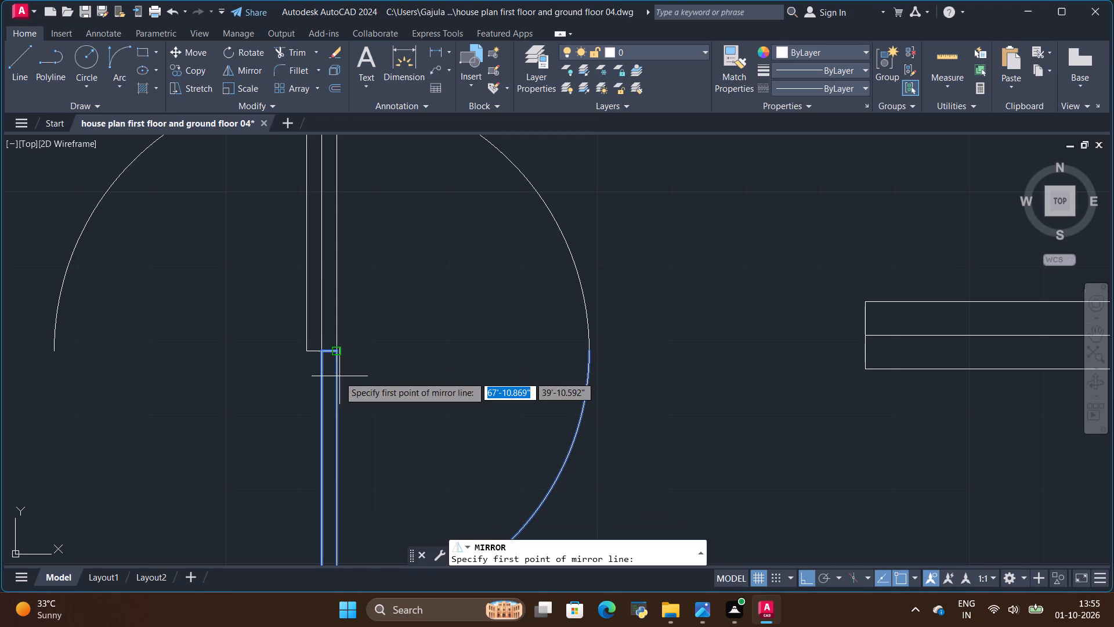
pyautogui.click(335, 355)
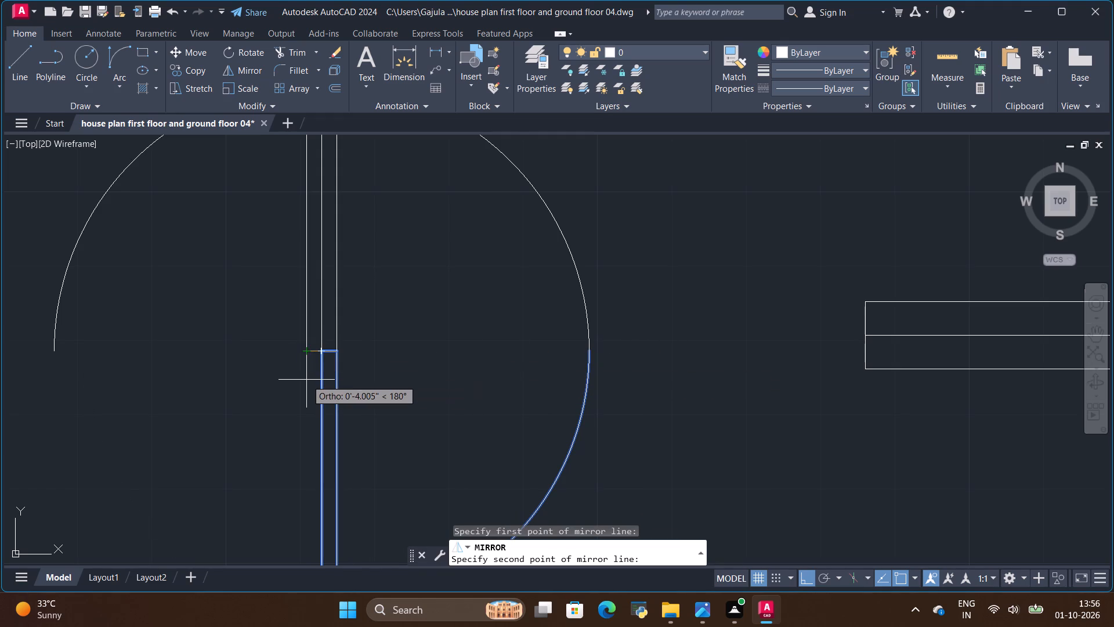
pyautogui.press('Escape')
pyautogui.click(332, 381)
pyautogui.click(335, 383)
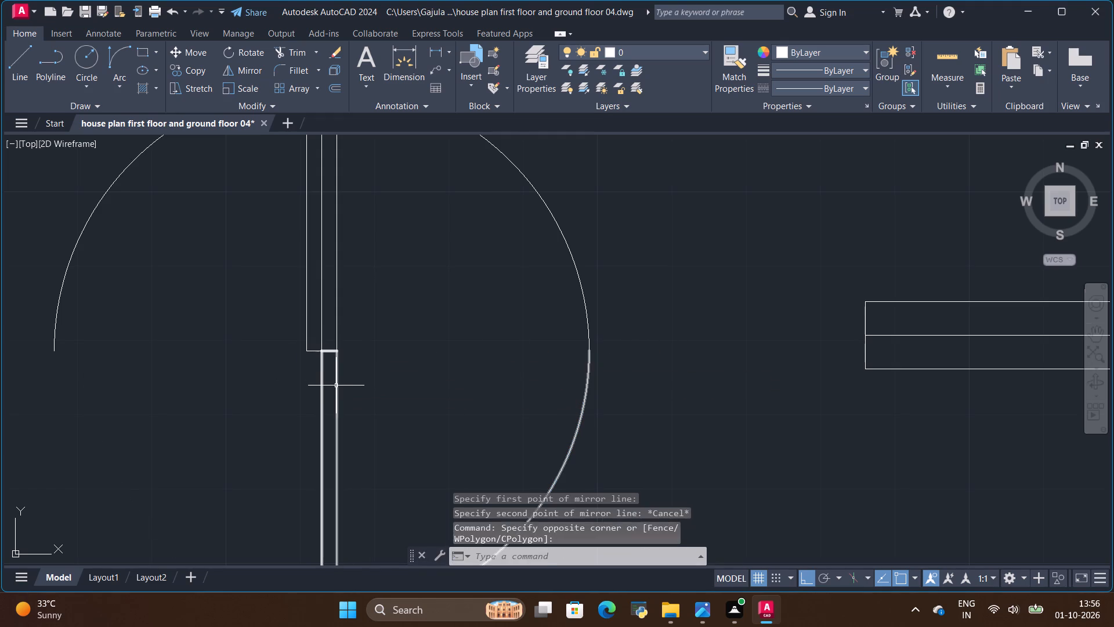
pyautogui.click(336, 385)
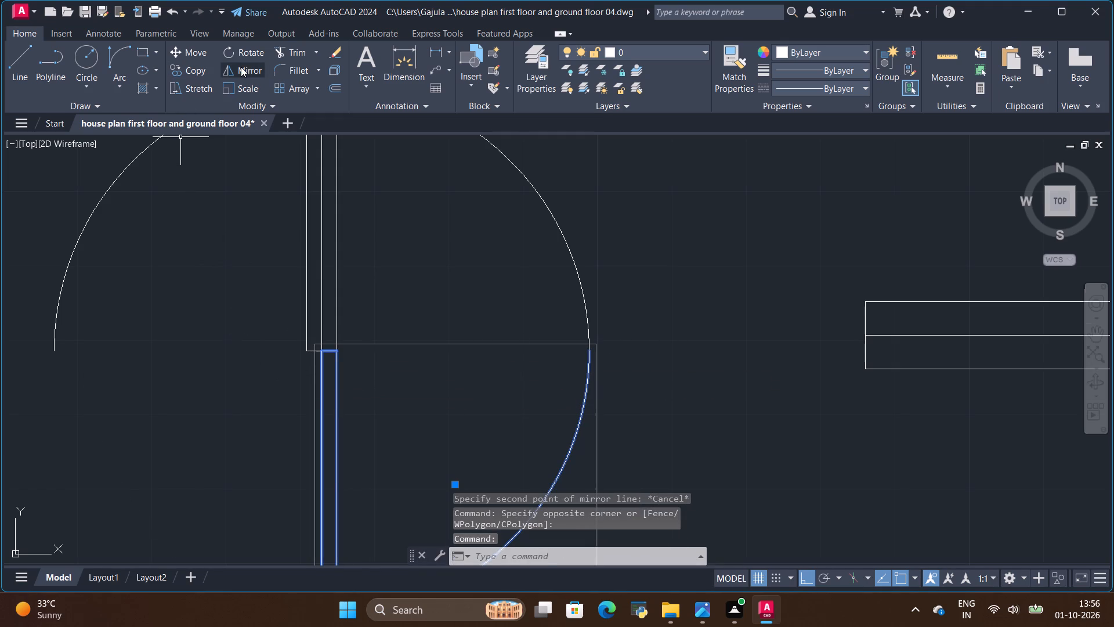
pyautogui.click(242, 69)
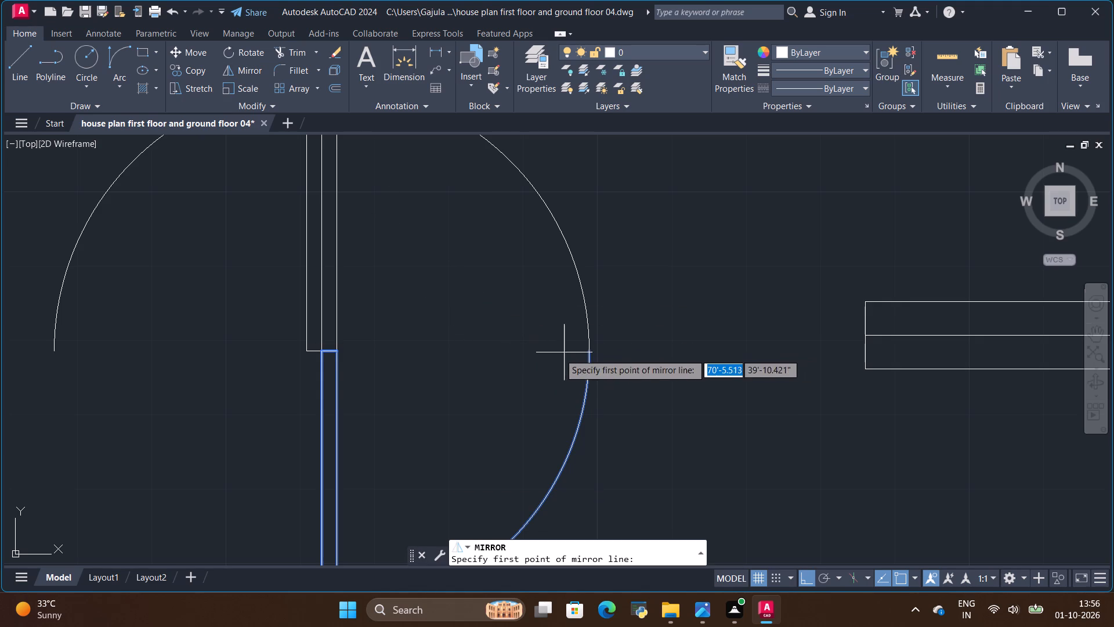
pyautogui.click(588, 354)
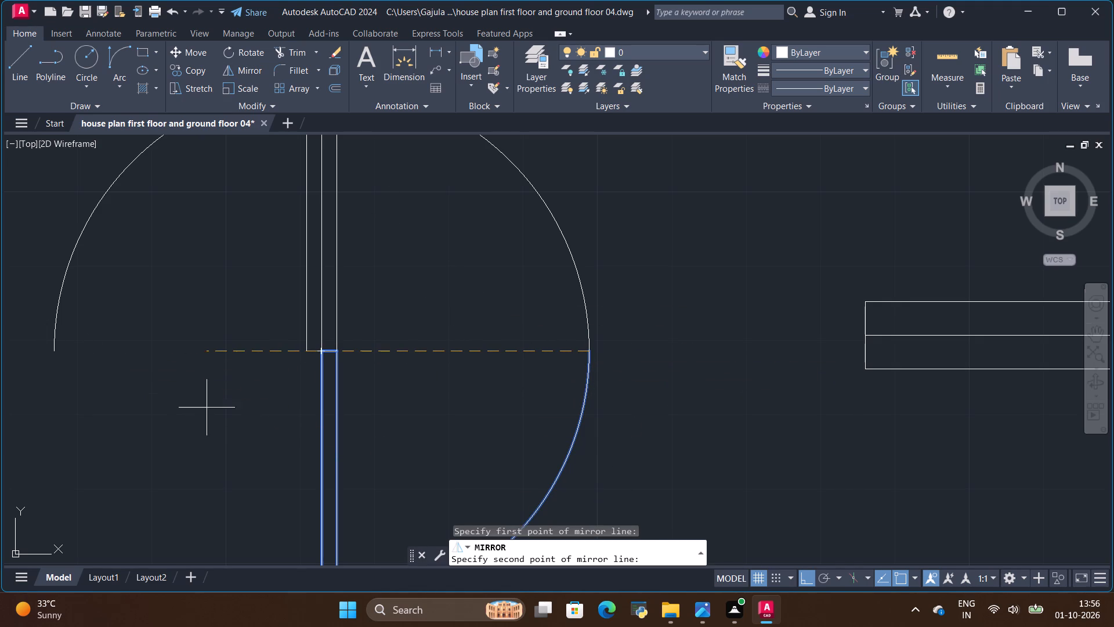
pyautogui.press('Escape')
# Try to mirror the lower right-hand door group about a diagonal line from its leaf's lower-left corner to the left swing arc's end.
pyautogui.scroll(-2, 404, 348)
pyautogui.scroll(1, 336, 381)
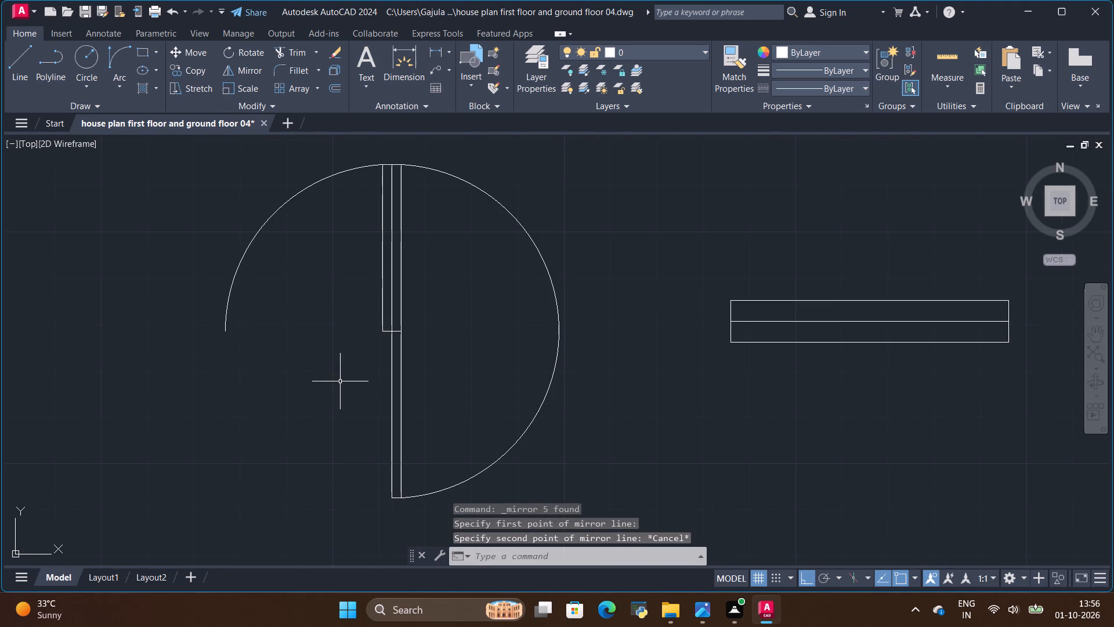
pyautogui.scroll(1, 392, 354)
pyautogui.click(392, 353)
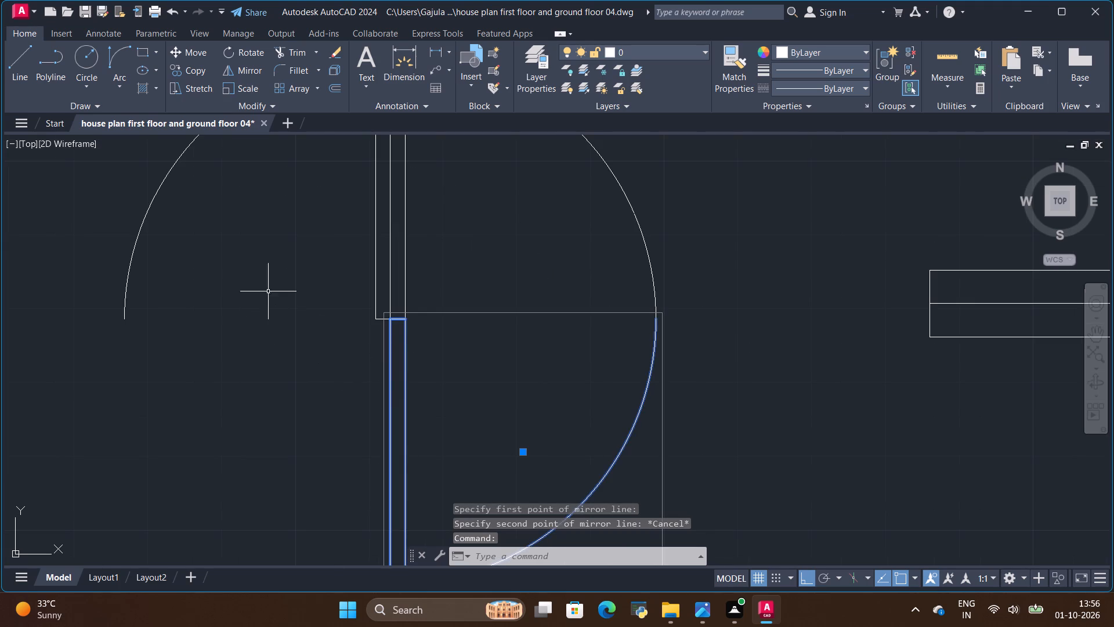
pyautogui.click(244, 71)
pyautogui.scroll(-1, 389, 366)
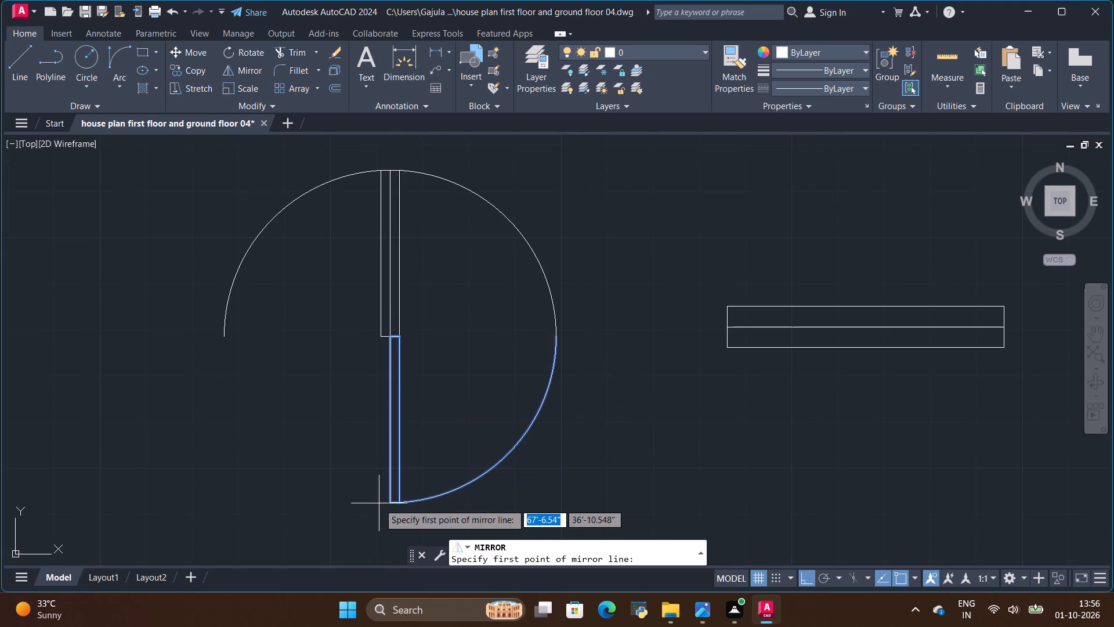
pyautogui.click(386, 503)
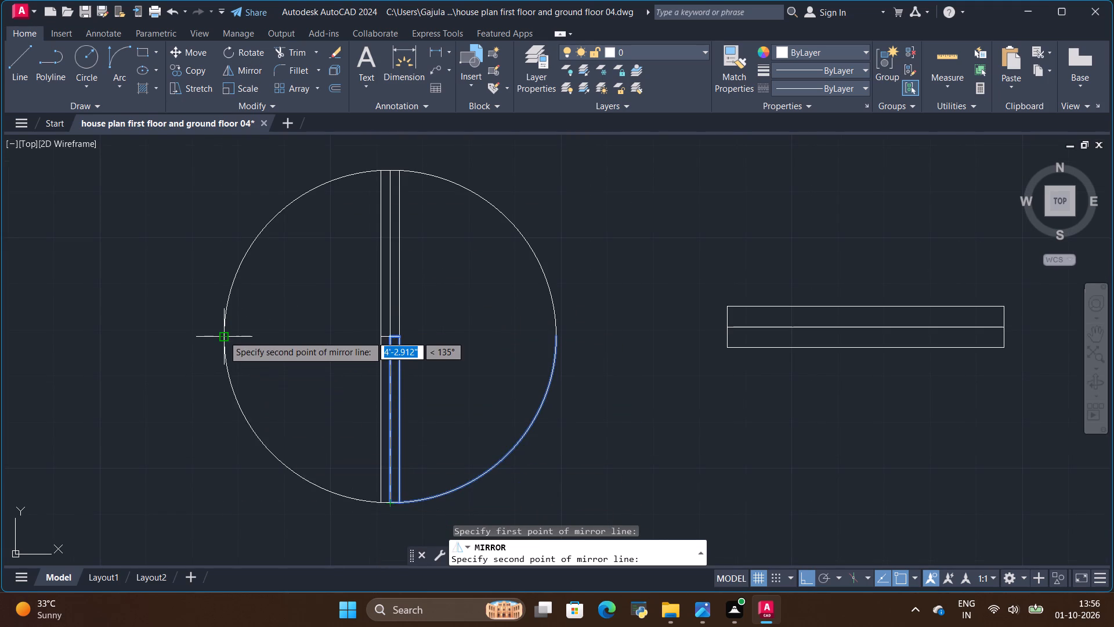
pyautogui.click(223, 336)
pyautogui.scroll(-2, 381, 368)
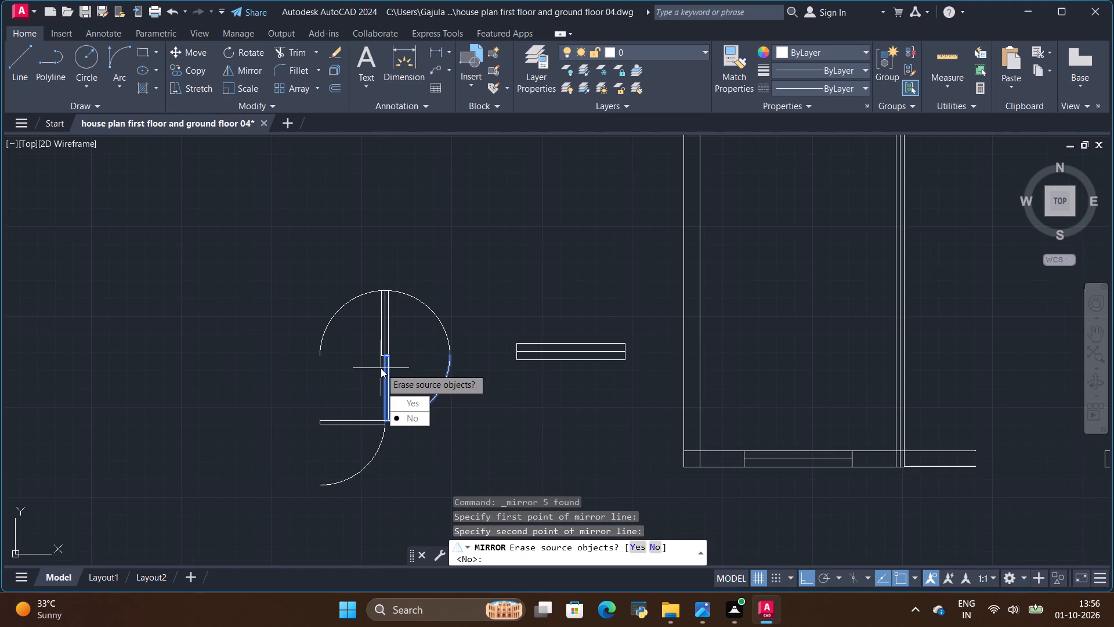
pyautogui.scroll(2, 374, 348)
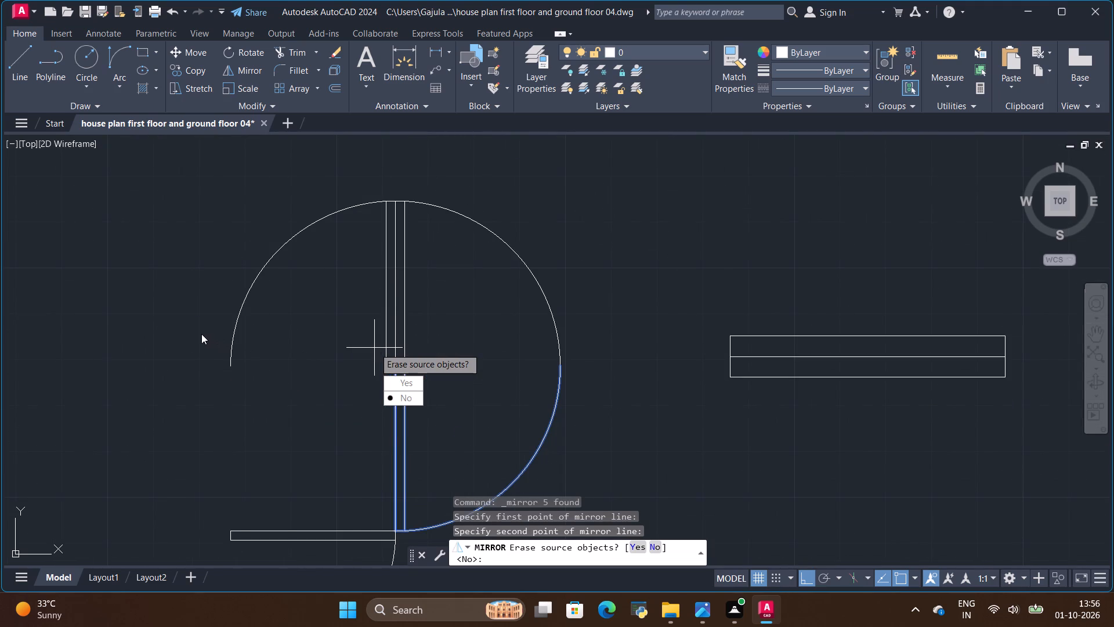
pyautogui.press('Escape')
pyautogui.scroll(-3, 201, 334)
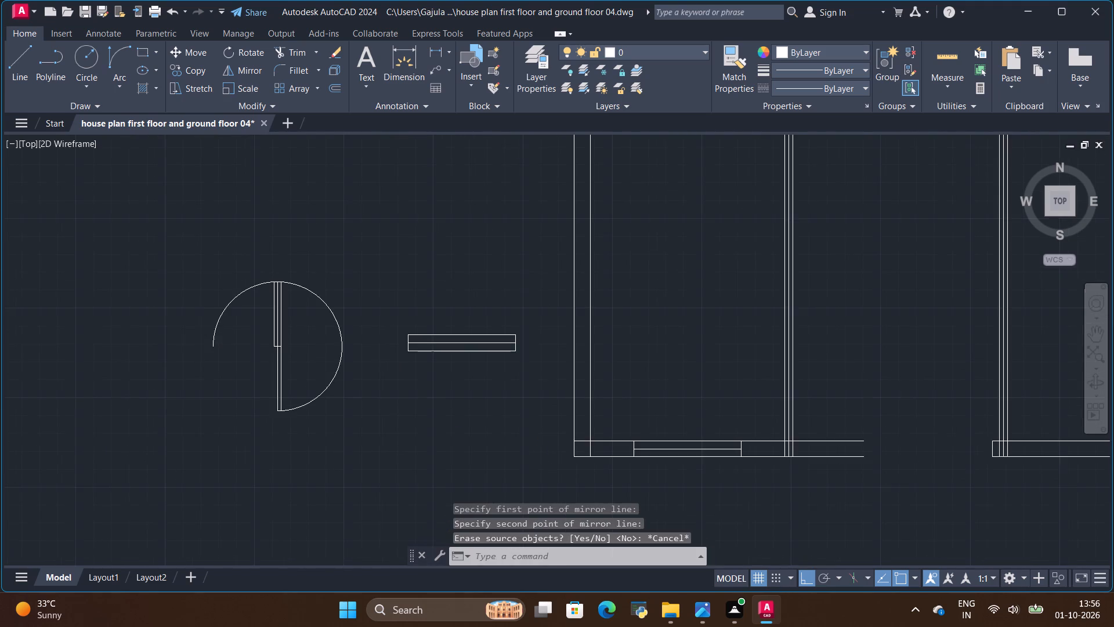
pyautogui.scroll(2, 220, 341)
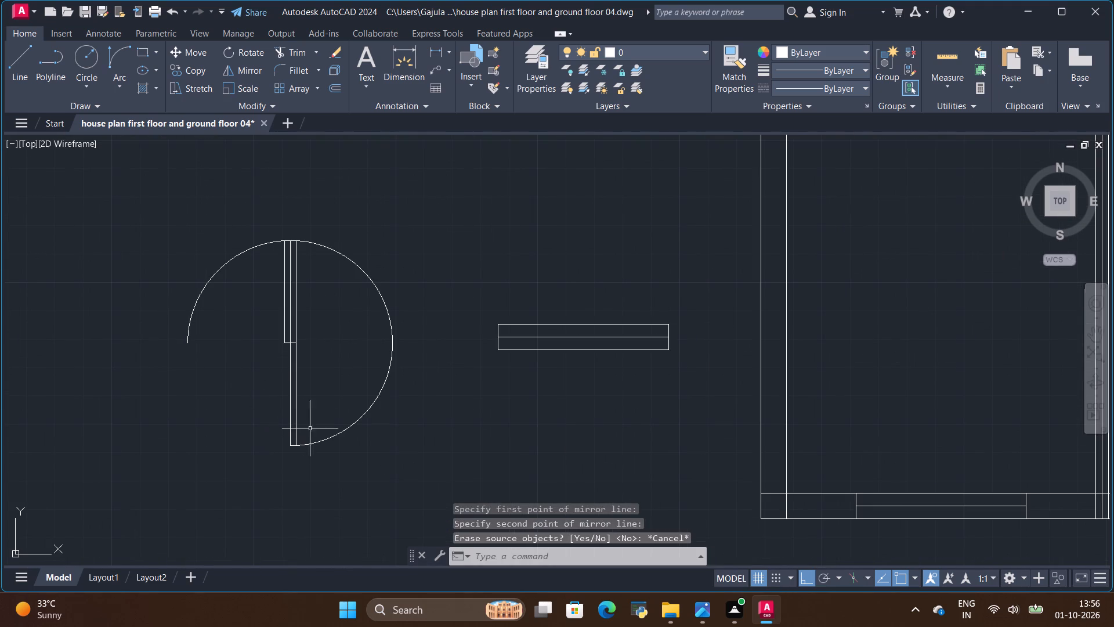
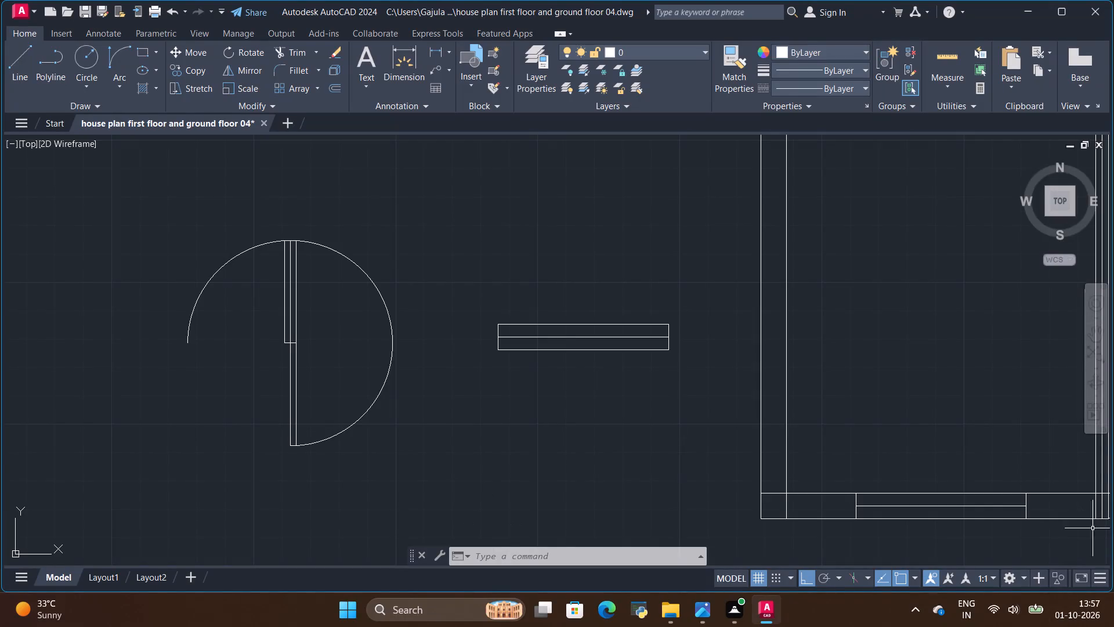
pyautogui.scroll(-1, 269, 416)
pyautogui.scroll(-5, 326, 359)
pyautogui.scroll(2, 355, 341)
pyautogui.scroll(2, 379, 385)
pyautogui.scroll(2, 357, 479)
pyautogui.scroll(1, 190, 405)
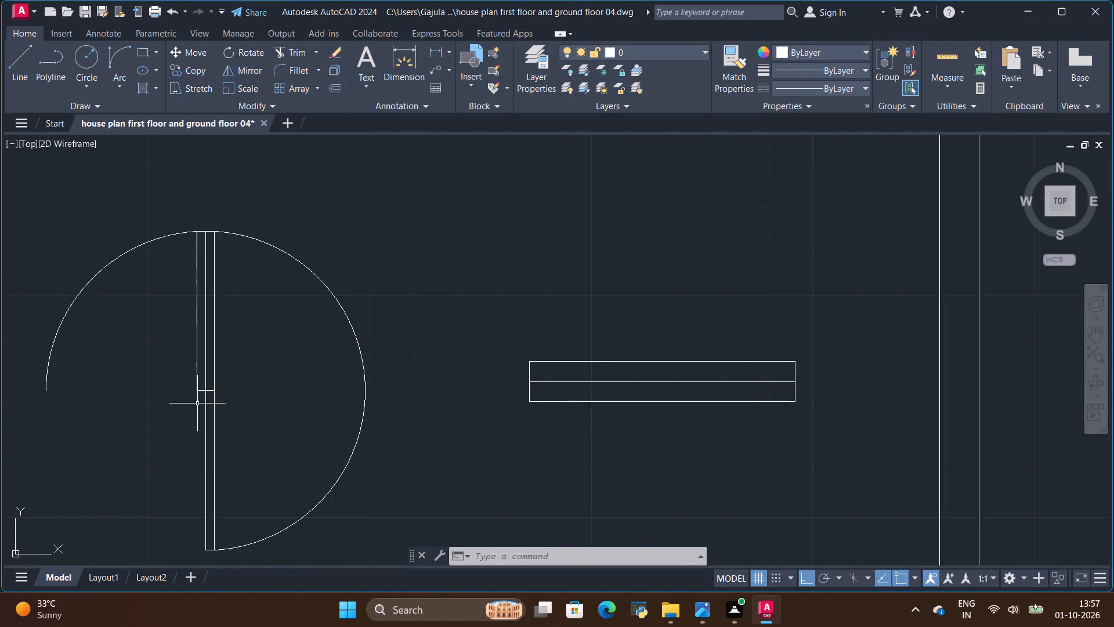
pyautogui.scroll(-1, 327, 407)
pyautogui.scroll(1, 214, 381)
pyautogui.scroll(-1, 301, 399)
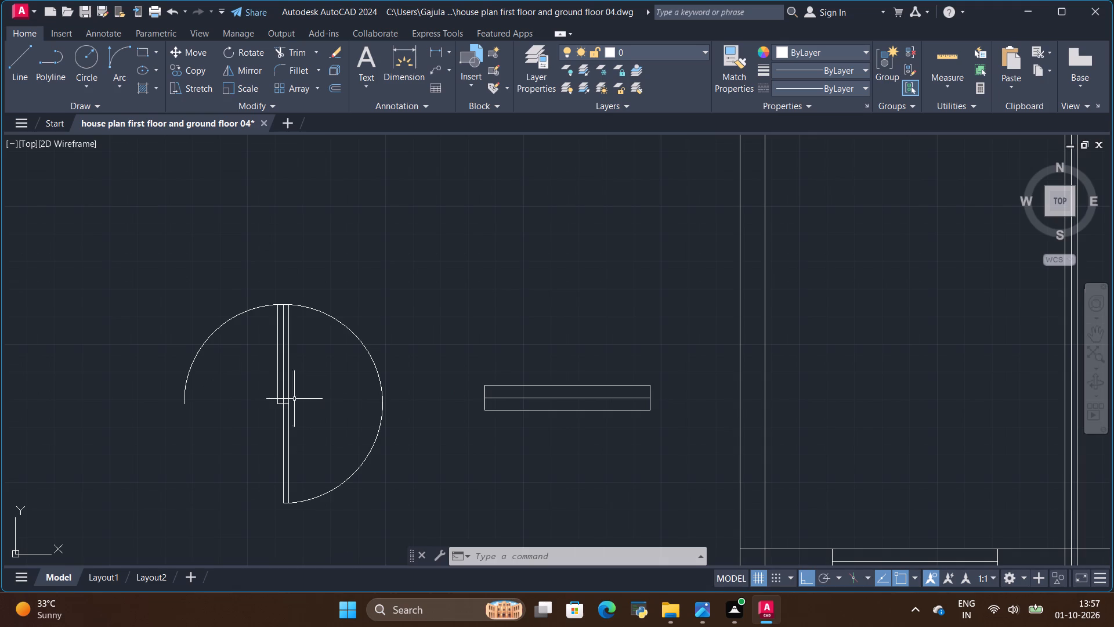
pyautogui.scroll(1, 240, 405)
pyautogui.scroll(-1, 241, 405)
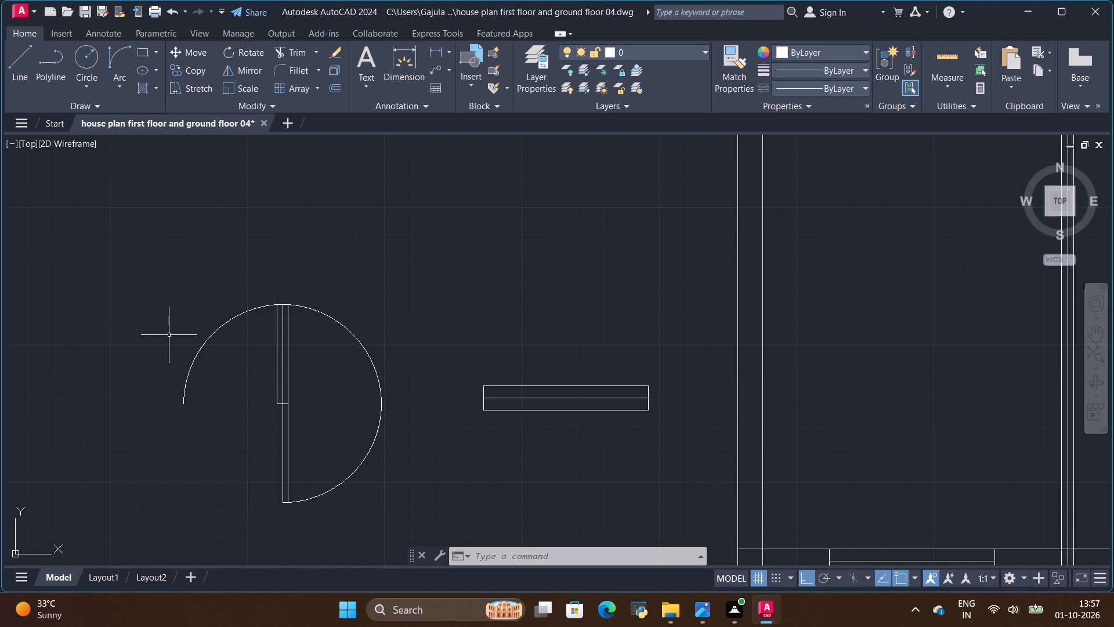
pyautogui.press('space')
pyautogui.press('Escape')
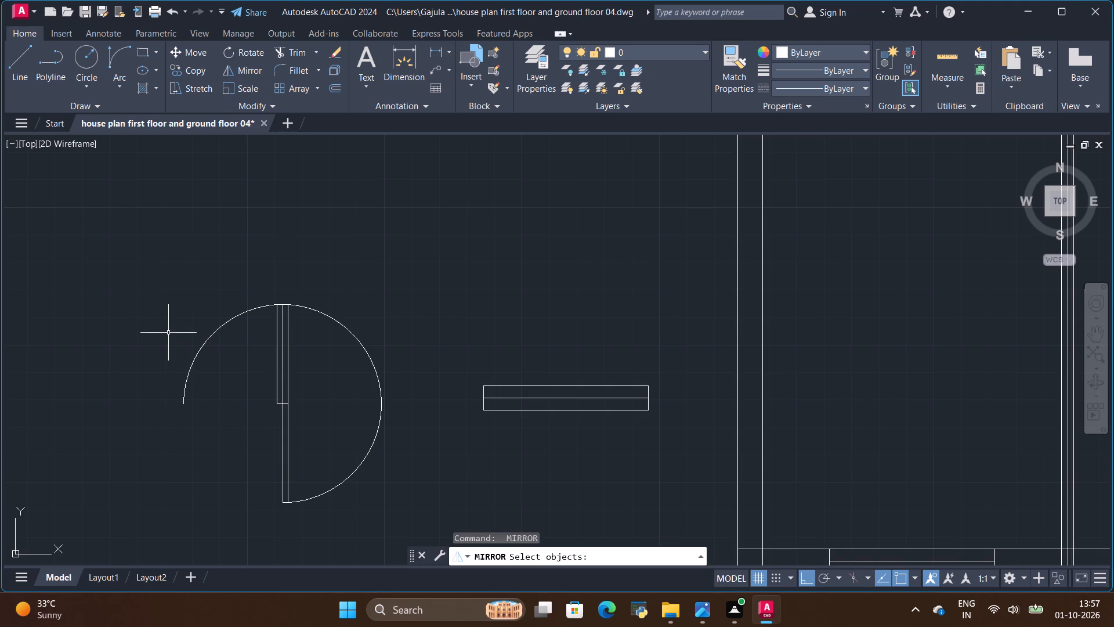
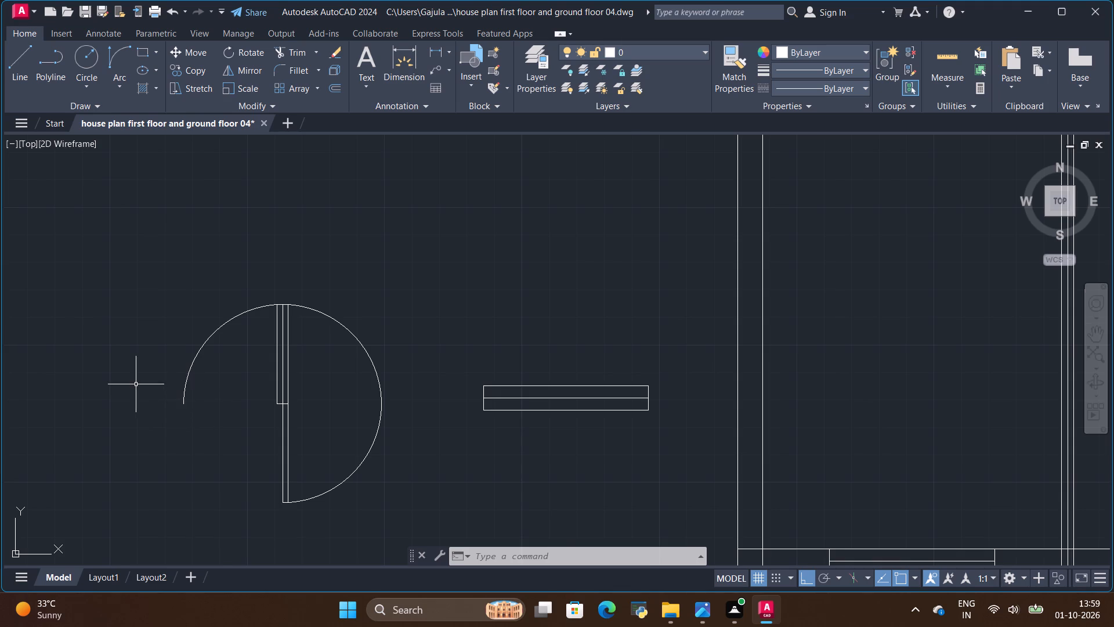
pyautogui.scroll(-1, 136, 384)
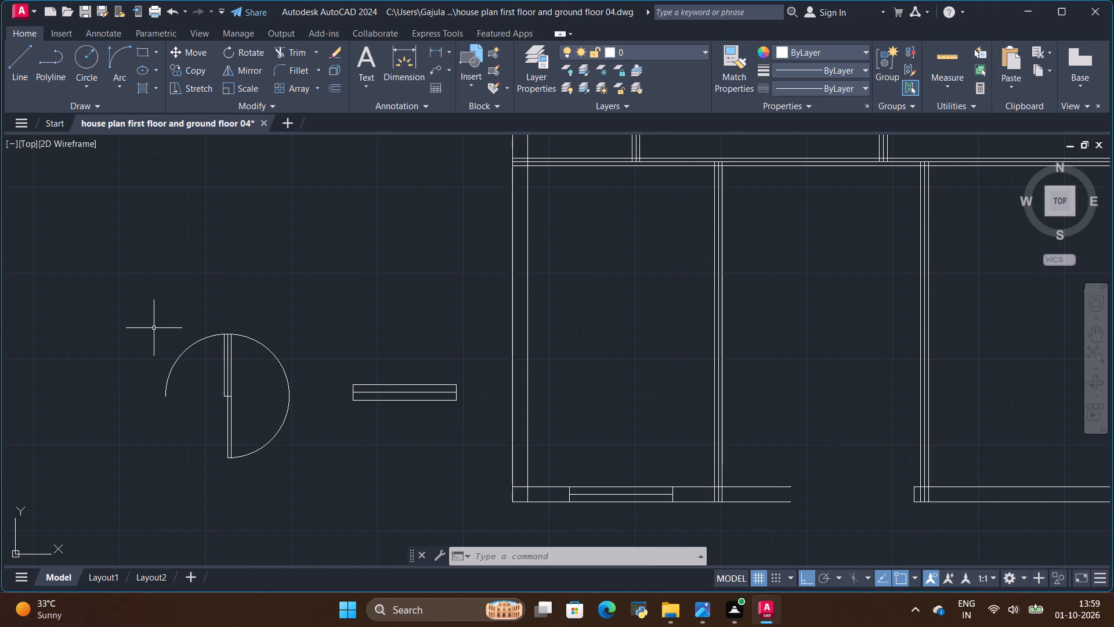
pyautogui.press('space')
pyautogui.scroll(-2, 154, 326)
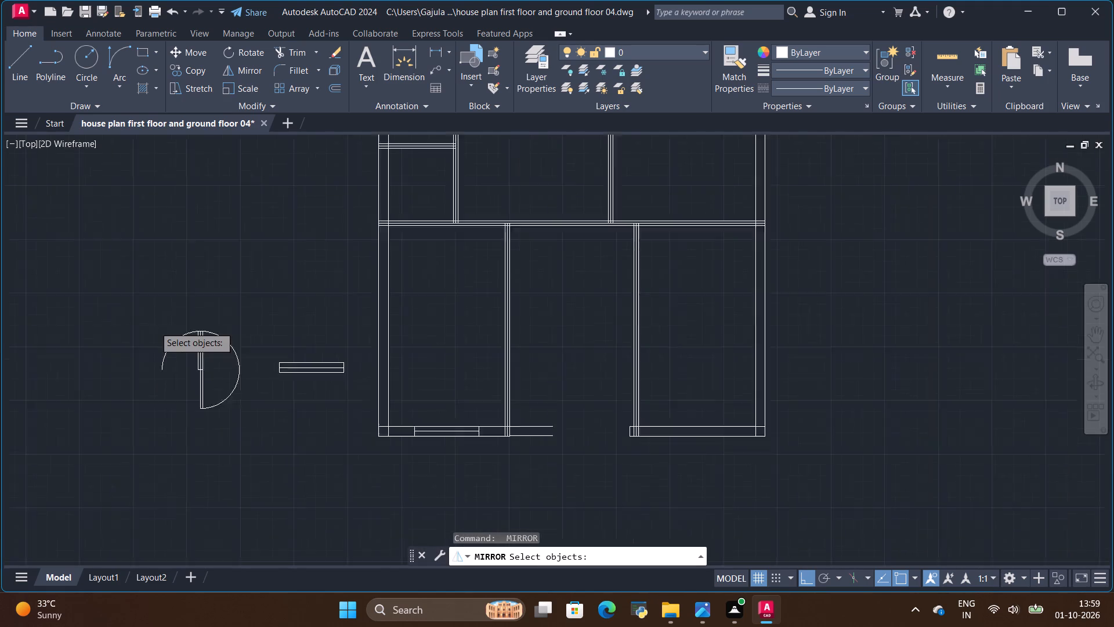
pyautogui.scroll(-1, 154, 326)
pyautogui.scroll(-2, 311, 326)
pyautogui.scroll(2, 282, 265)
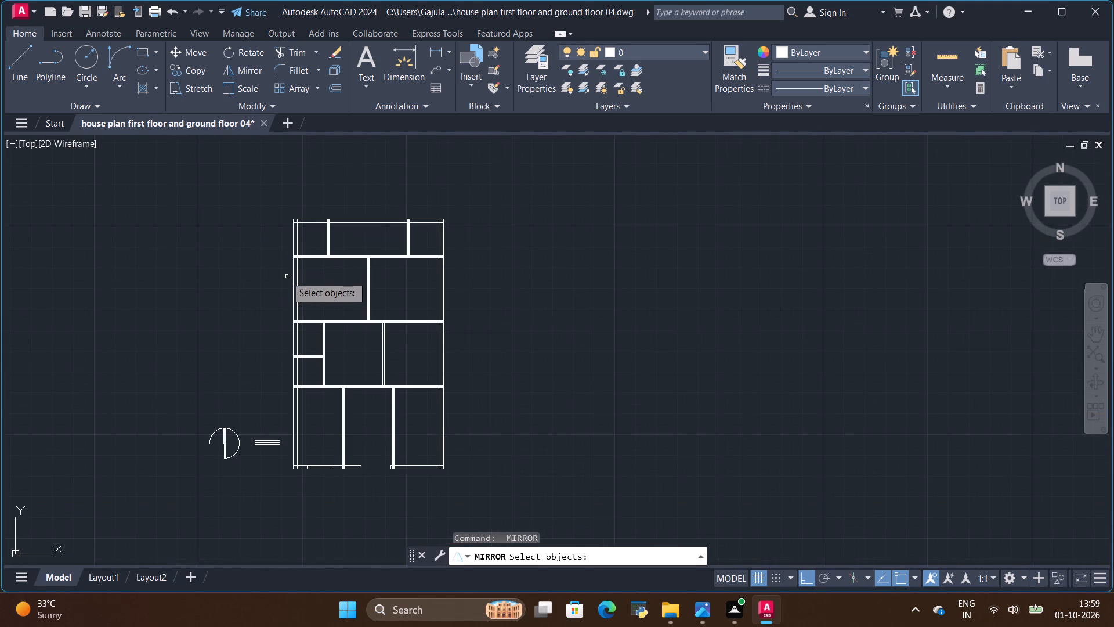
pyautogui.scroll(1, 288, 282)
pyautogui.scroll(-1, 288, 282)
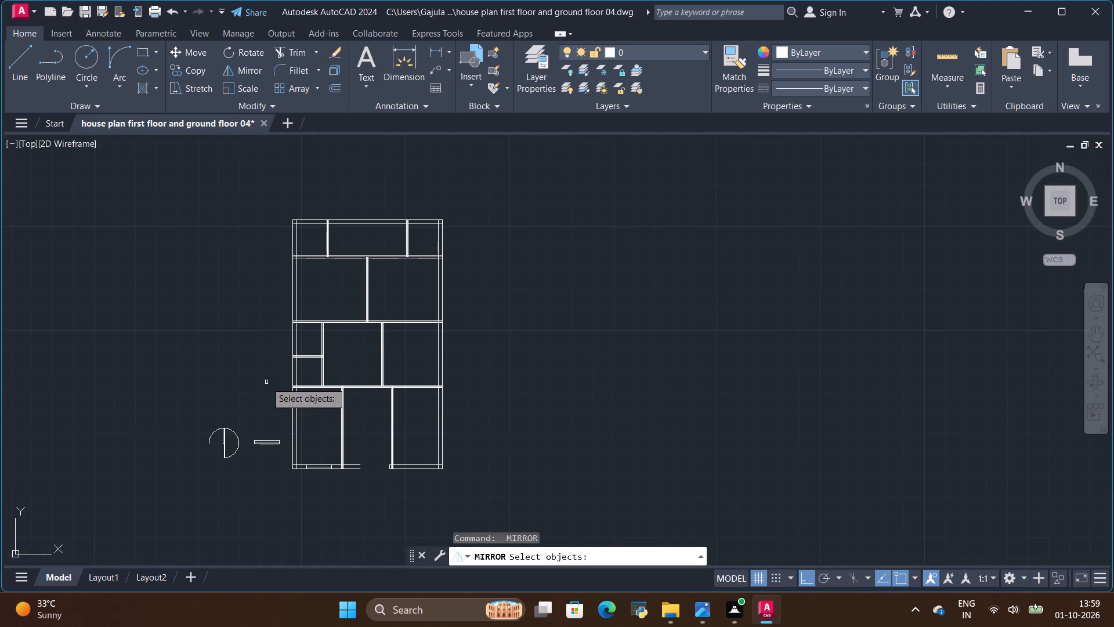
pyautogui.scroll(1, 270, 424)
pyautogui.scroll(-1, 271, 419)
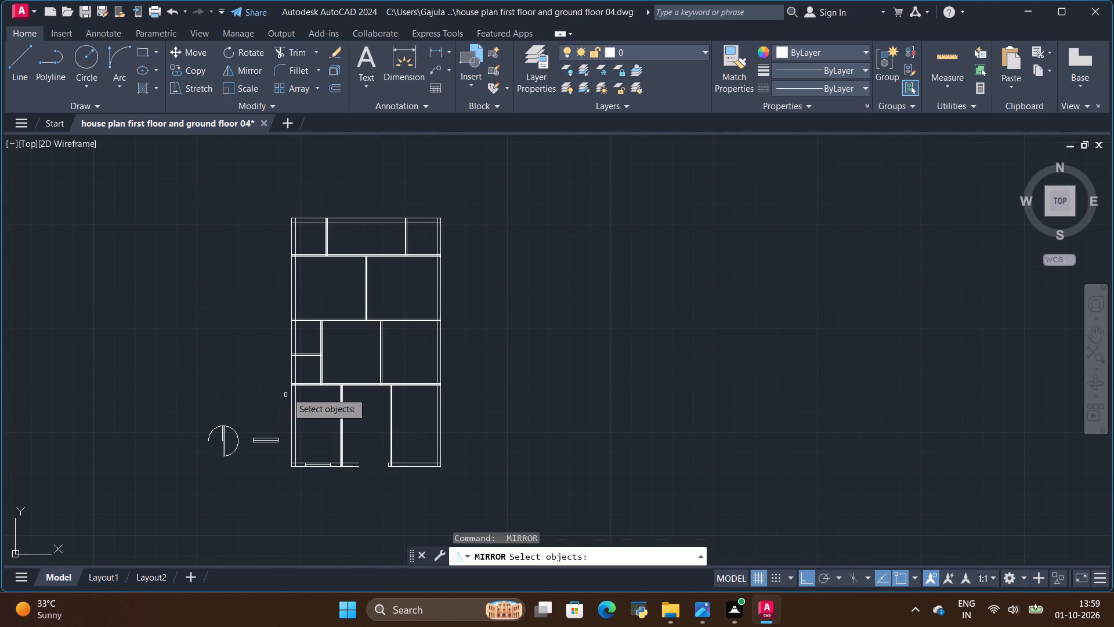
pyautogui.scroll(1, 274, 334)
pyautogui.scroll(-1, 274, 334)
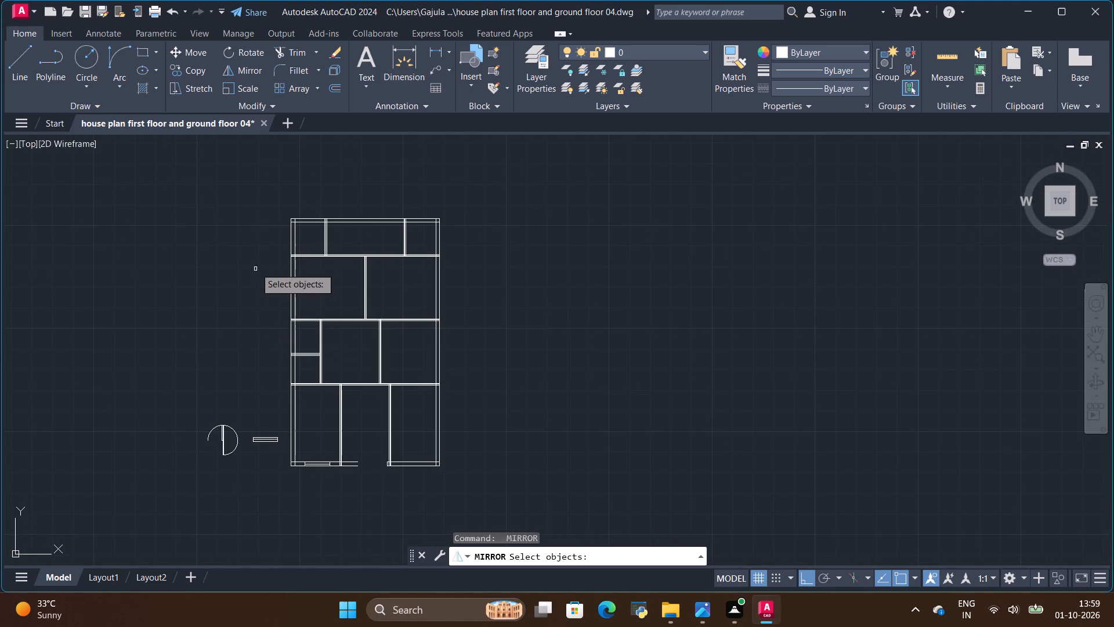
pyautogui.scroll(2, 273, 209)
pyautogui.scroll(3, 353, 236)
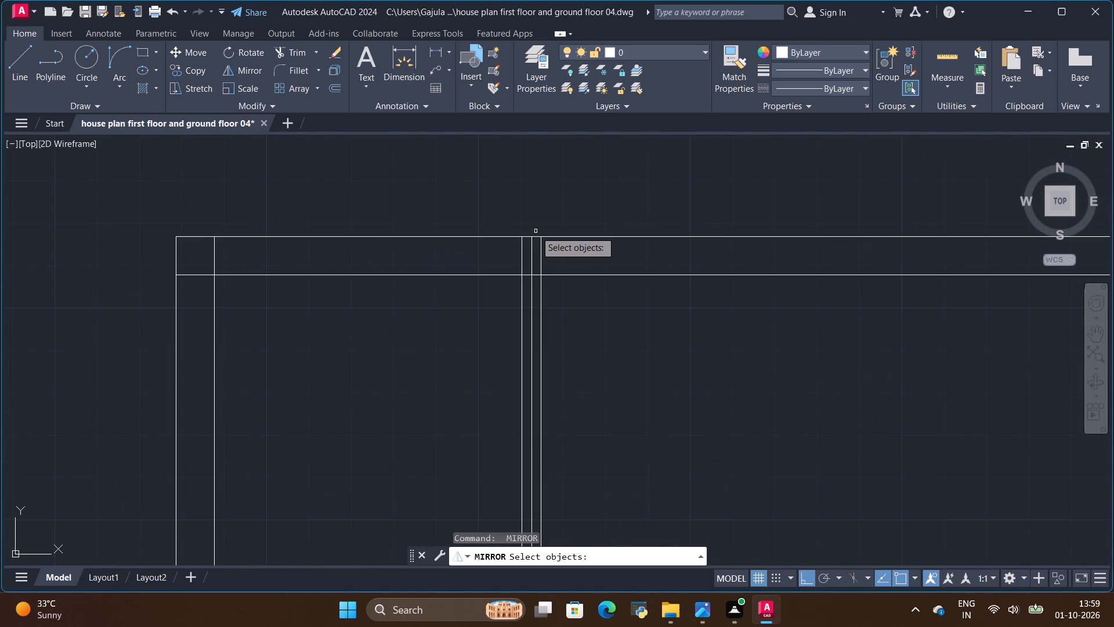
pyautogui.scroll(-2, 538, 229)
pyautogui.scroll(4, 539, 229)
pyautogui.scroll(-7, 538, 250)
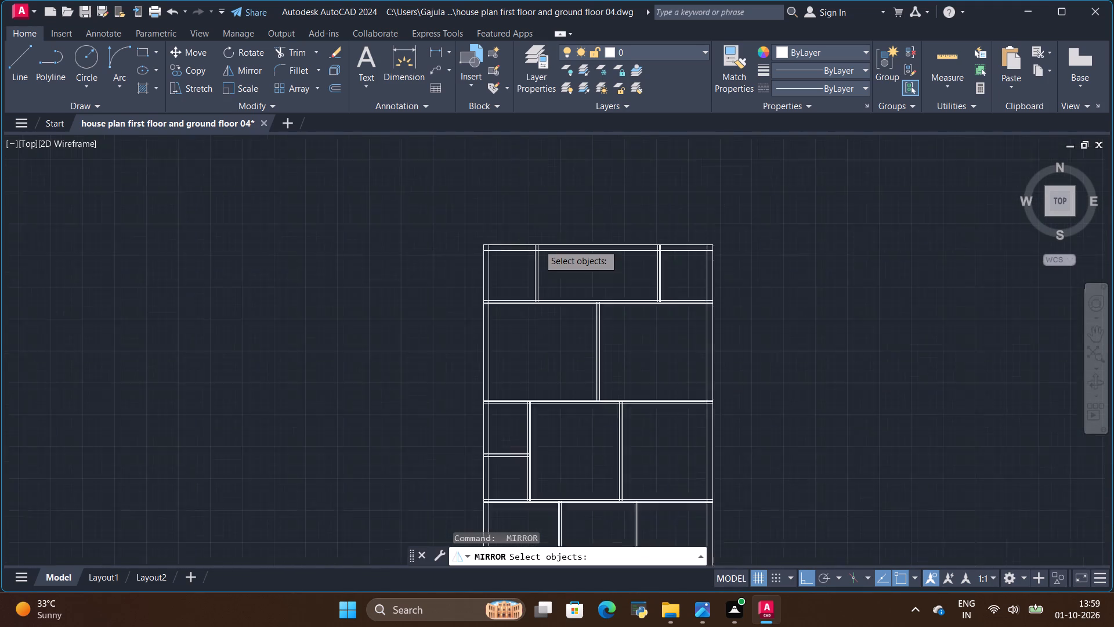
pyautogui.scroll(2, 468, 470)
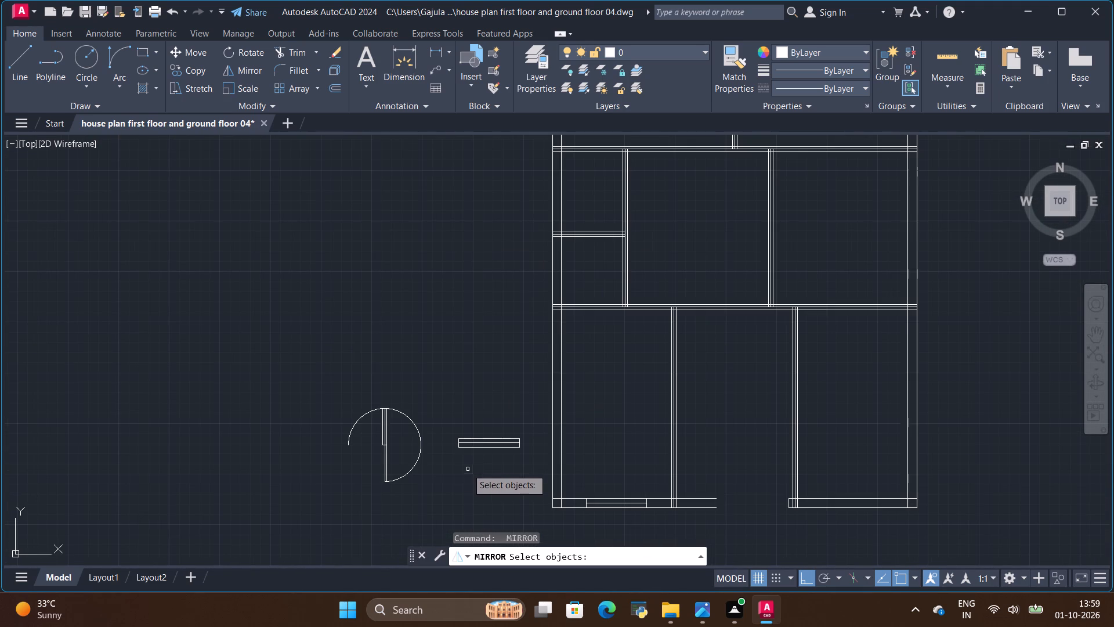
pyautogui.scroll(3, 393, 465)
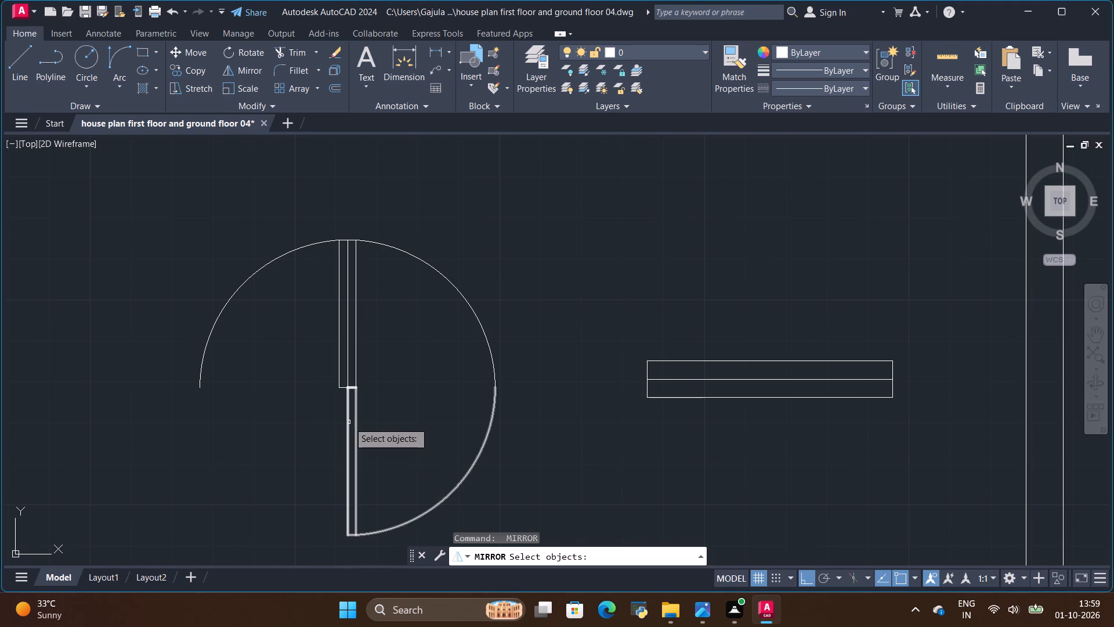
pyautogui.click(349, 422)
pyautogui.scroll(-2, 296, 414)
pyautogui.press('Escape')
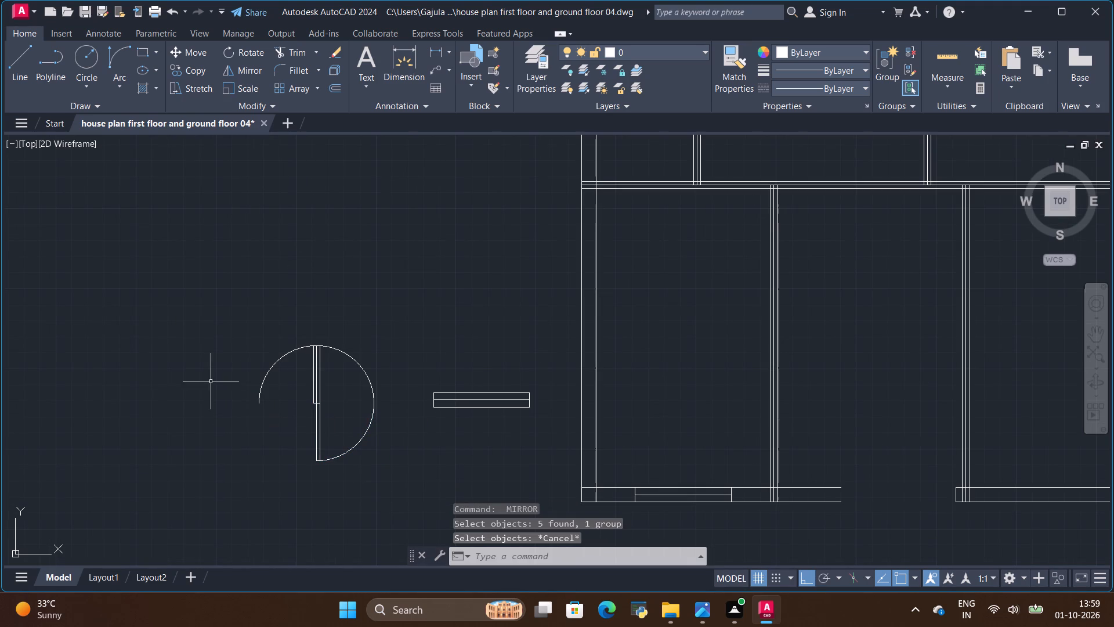
# With Ortho off, copy the upper-left door symbol by its lower hinge corner to the bottom wall opening, at the right wall segment's lower corner.
pyautogui.scroll(-1, 285, 370)
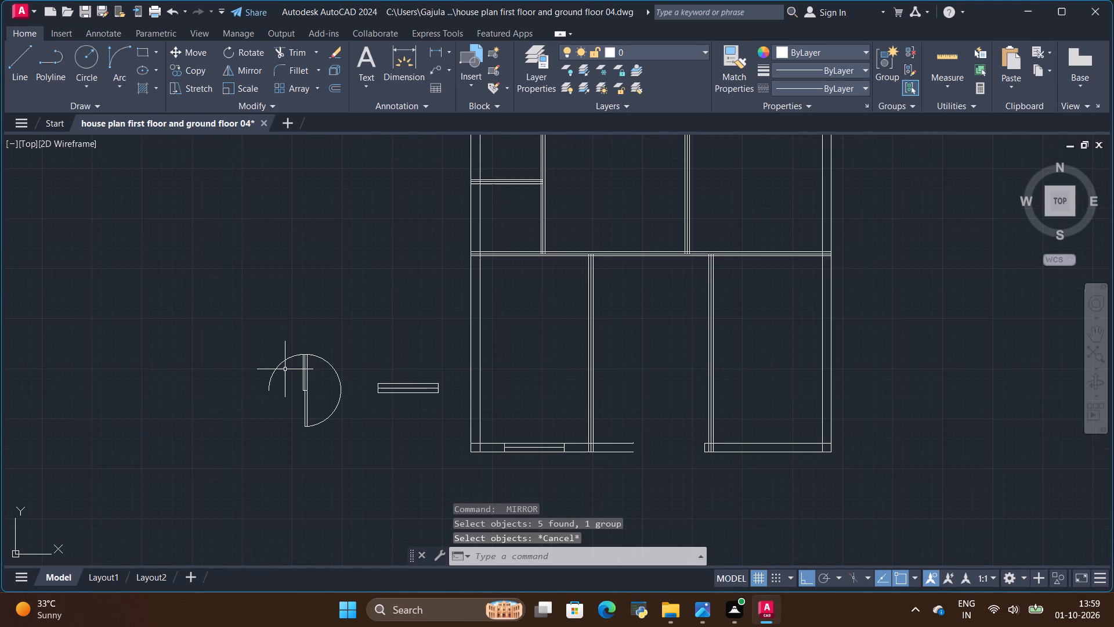
pyautogui.scroll(2, 366, 368)
pyautogui.scroll(-1, 361, 368)
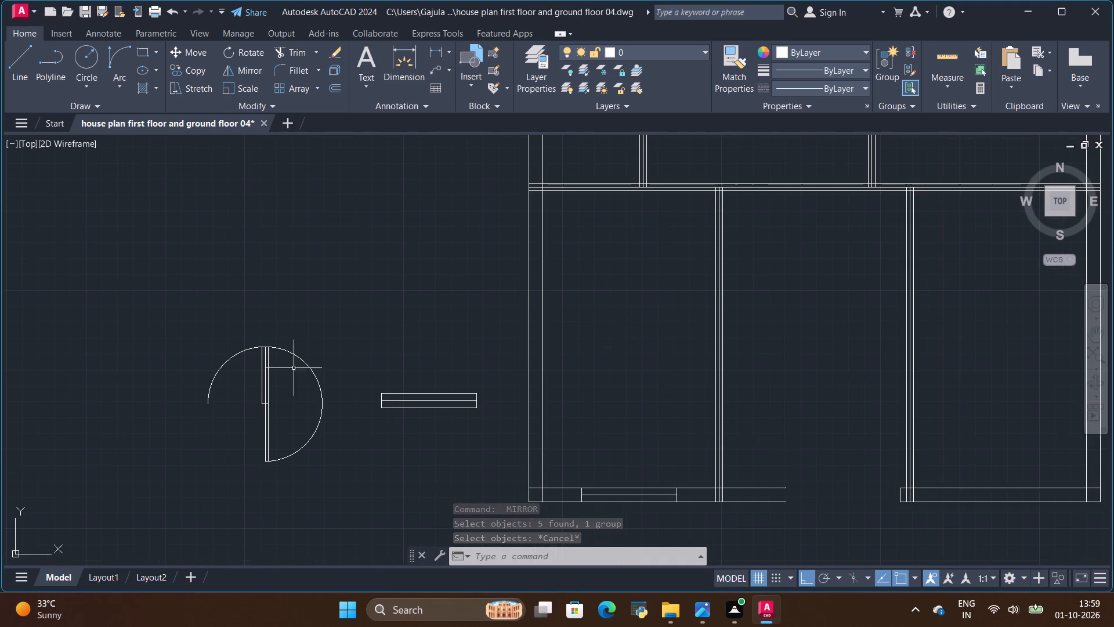
pyautogui.scroll(1, 260, 374)
pyautogui.click(262, 374)
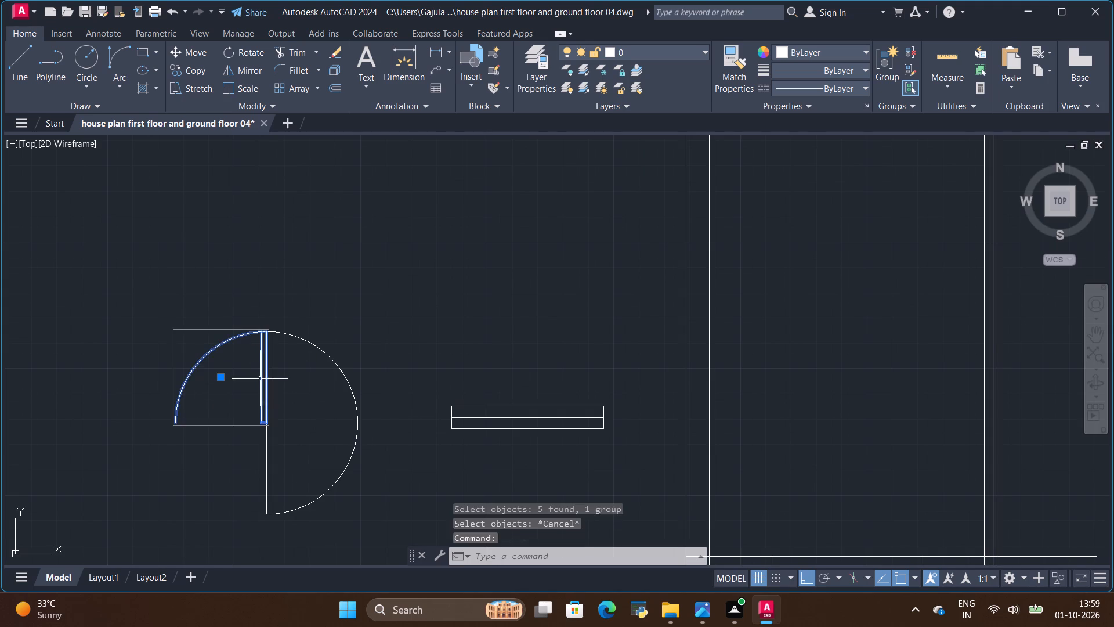
pyautogui.click(193, 67)
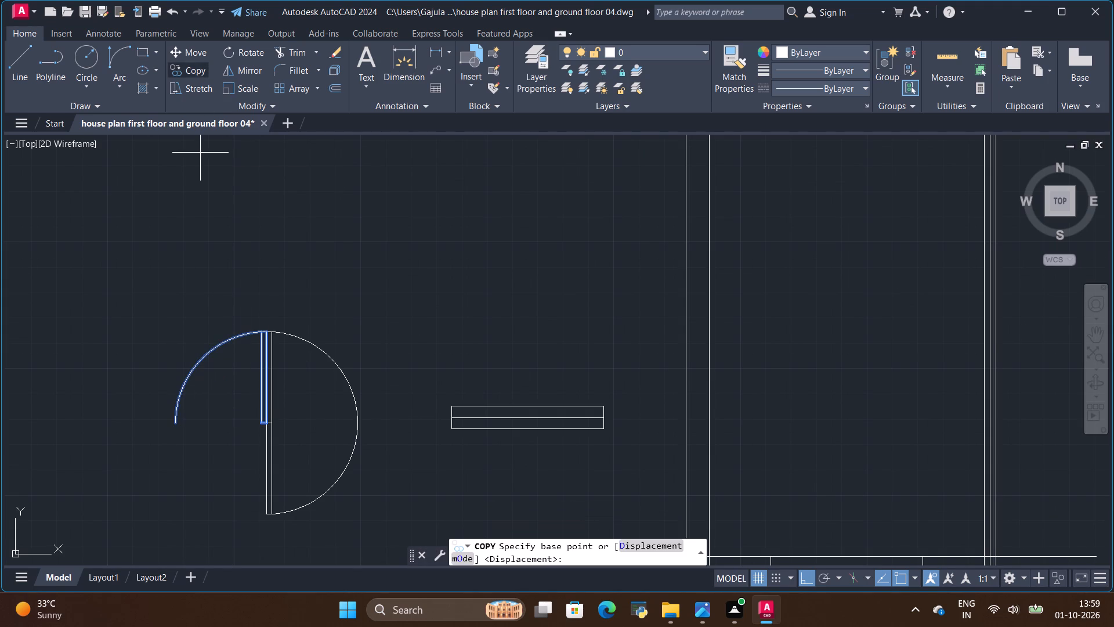
pyautogui.scroll(4, 271, 424)
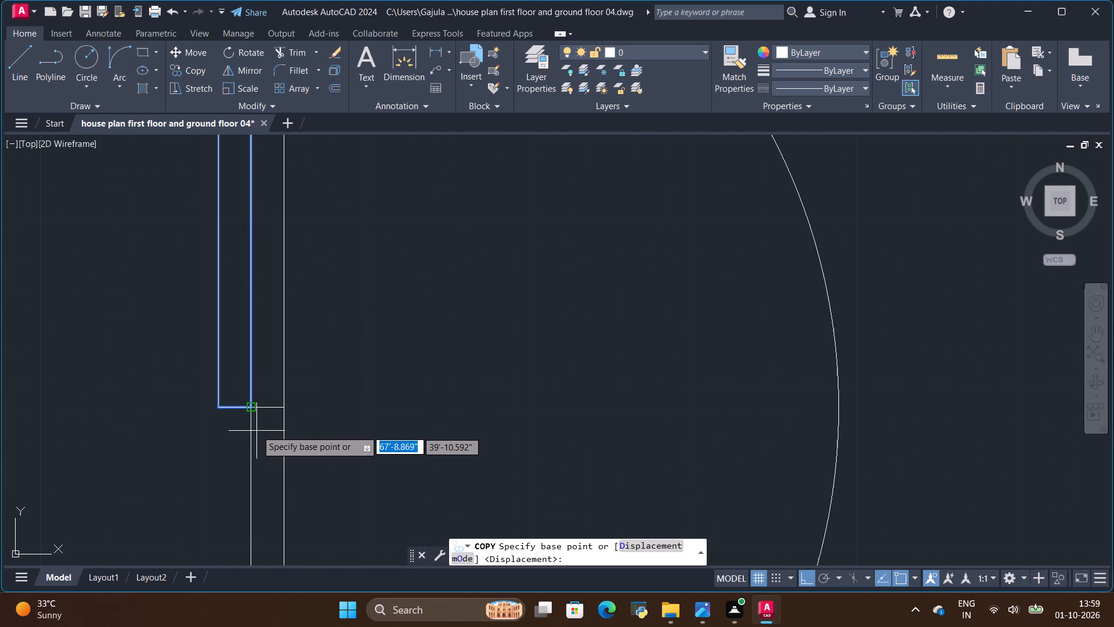
pyautogui.click(252, 410)
pyautogui.scroll(-4, 568, 400)
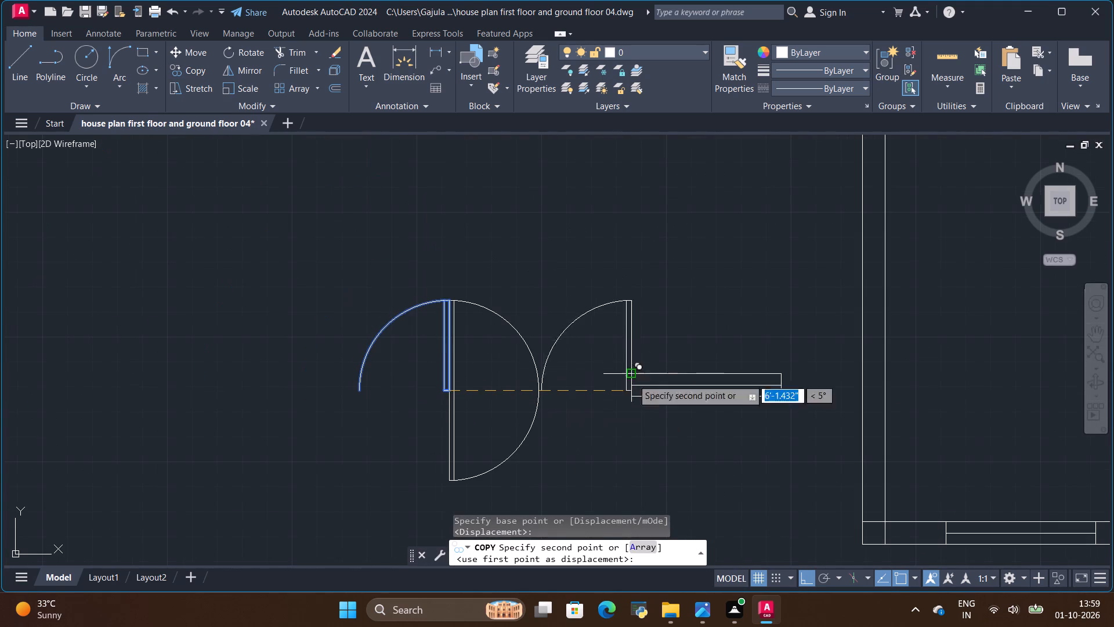
pyautogui.click(810, 586)
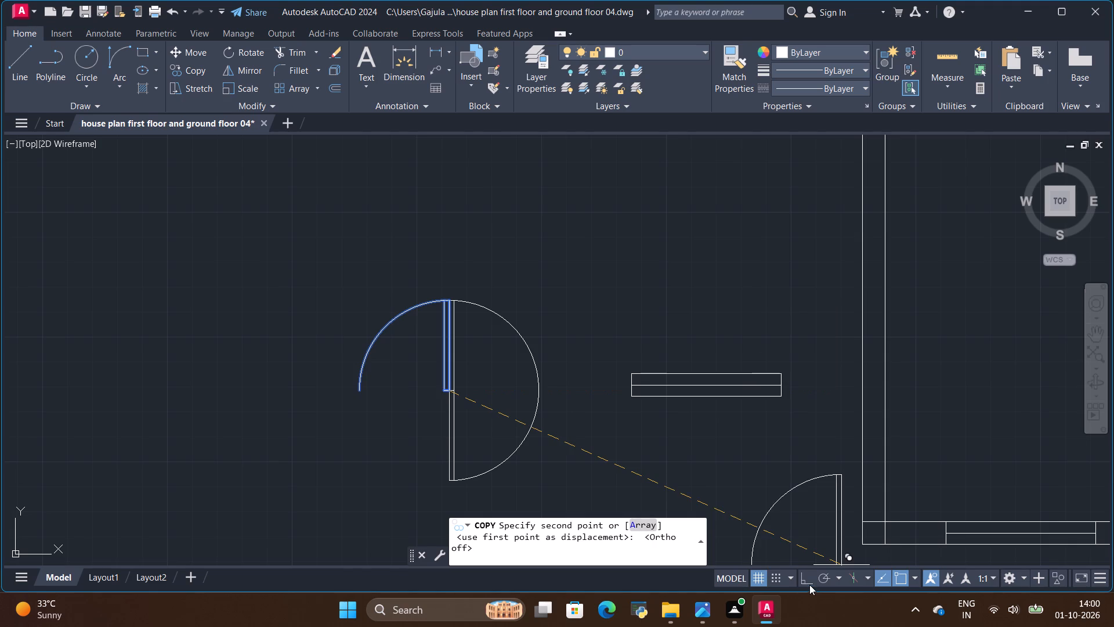
pyautogui.scroll(-3, 527, 476)
pyautogui.scroll(2, 640, 466)
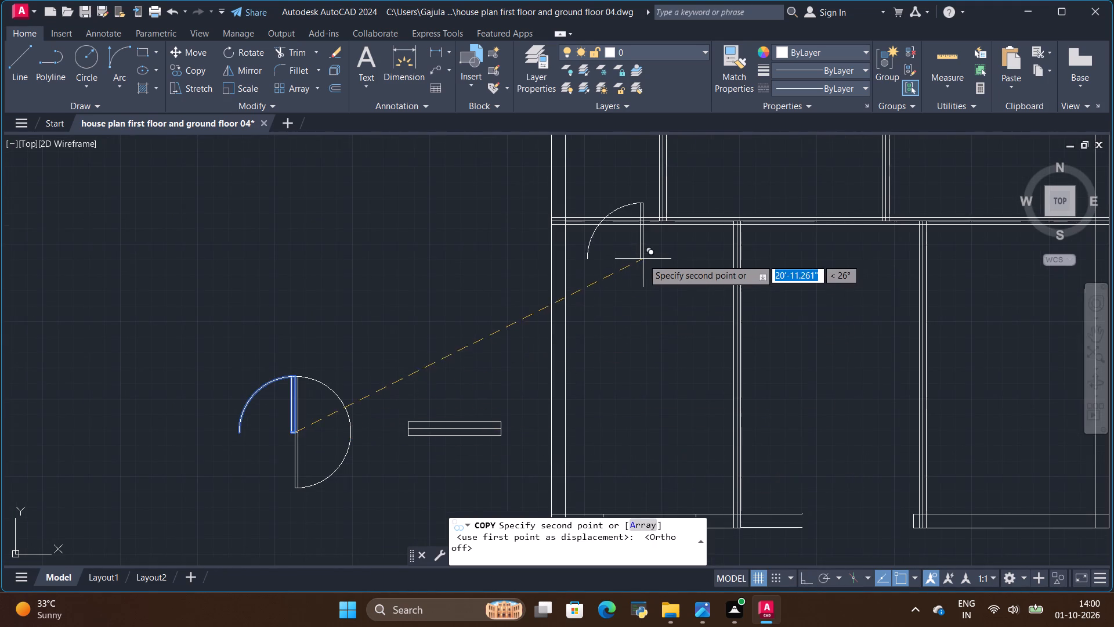
pyautogui.scroll(-2, 643, 259)
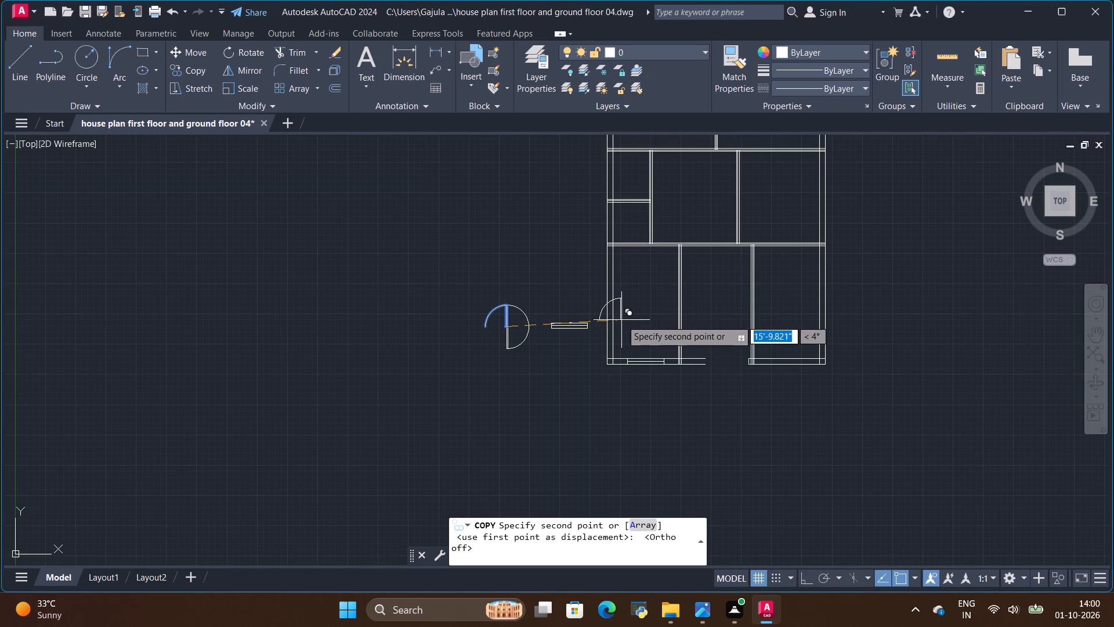
pyautogui.scroll(4, 621, 320)
pyautogui.scroll(-3, 621, 320)
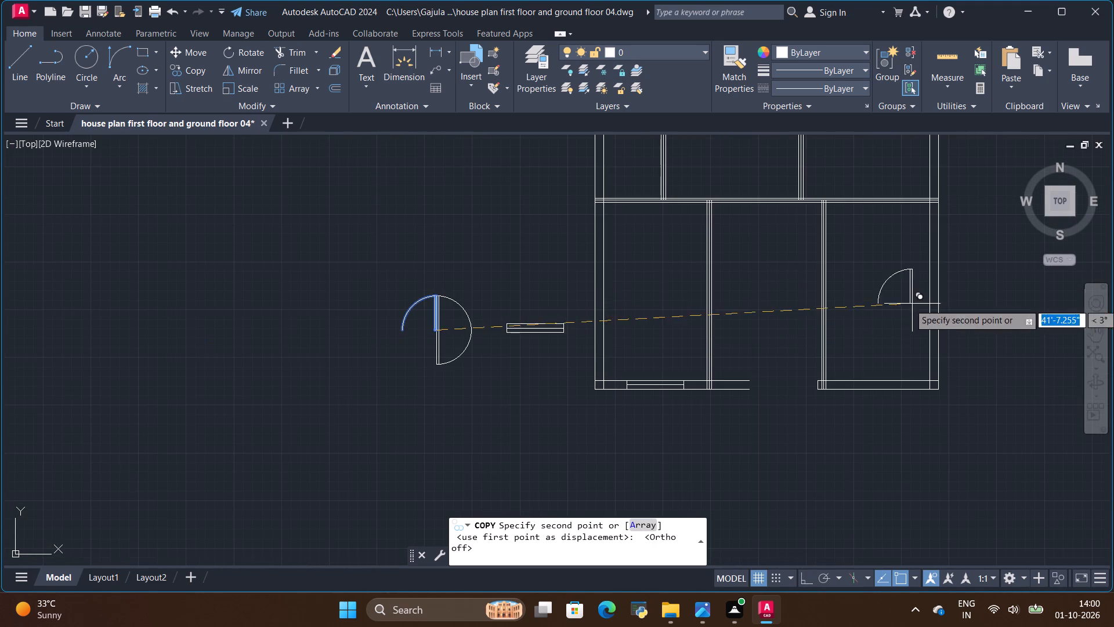
pyautogui.scroll(-1, 889, 338)
pyautogui.scroll(6, 849, 363)
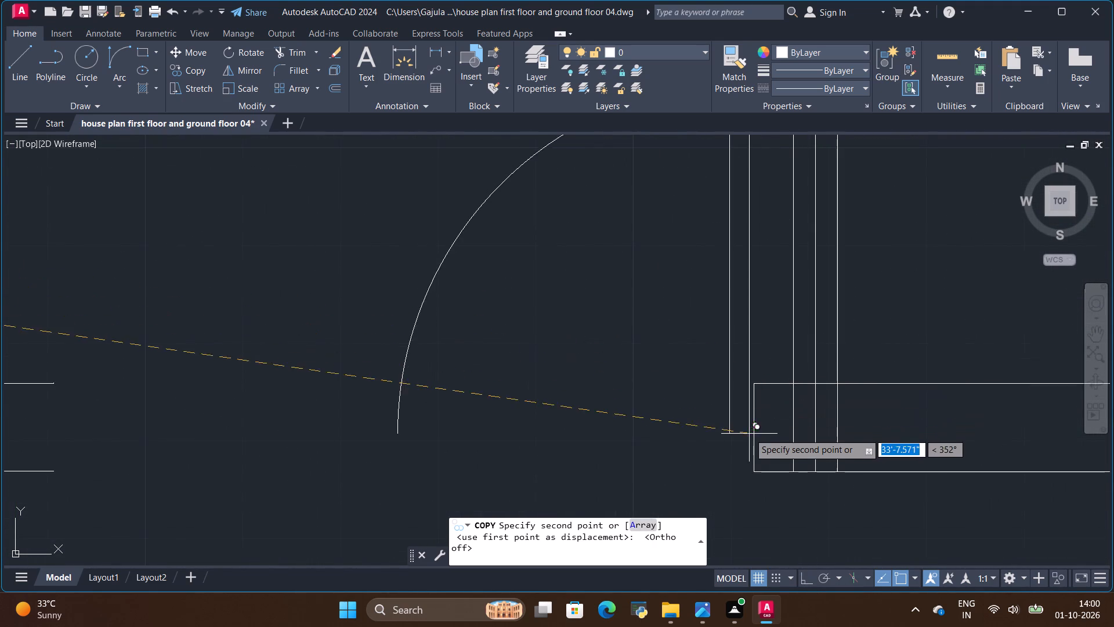
pyautogui.scroll(-2, 754, 413)
pyautogui.scroll(1, 752, 427)
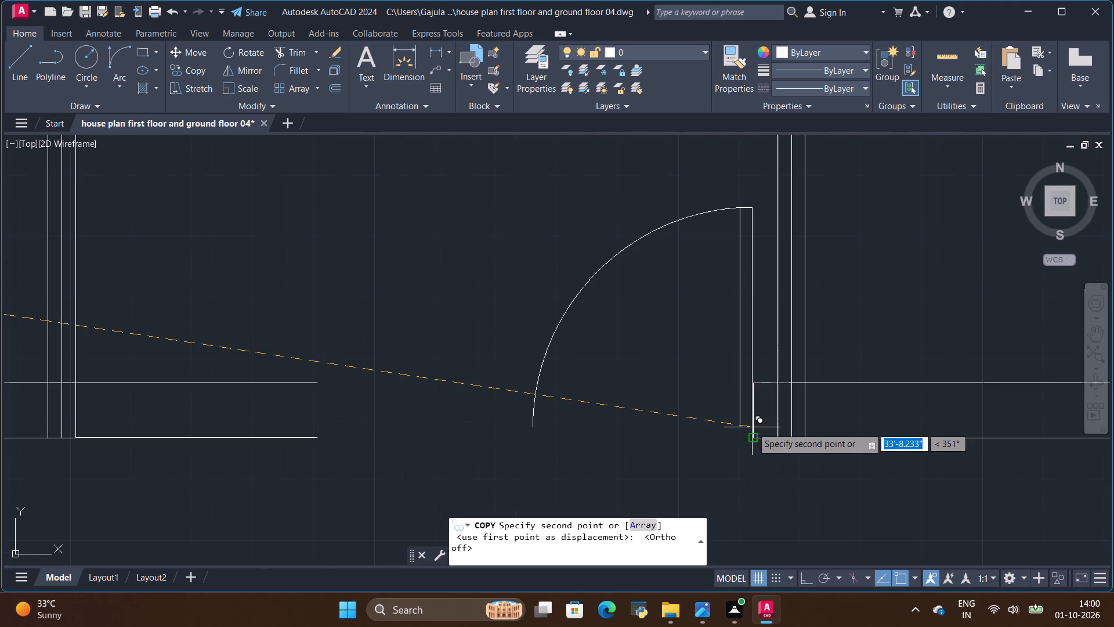
pyautogui.click(749, 439)
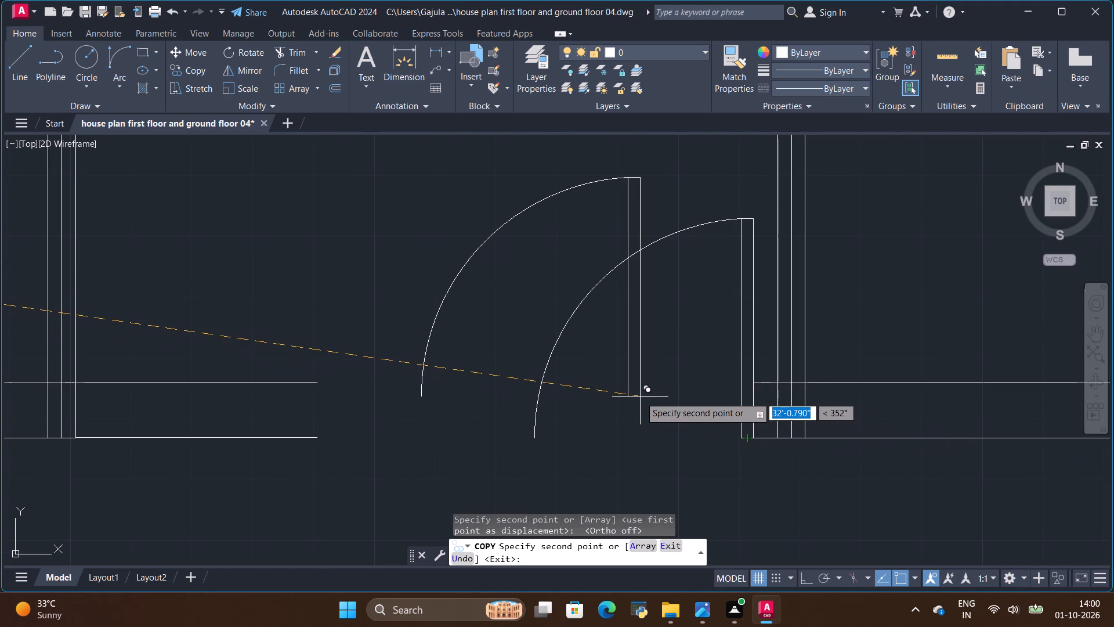
pyautogui.press('Escape')
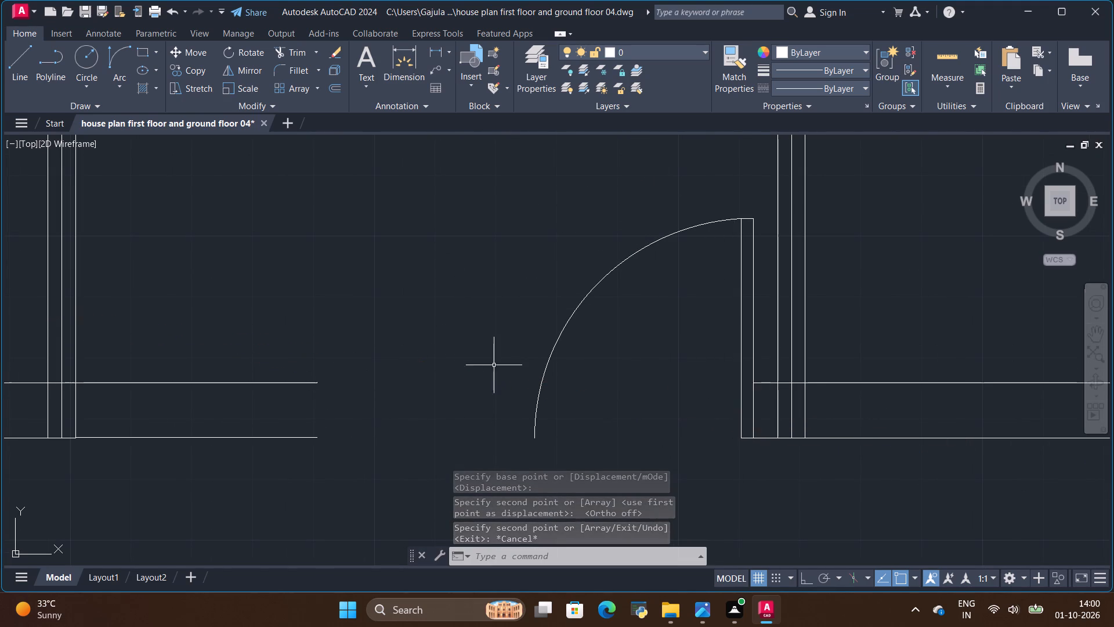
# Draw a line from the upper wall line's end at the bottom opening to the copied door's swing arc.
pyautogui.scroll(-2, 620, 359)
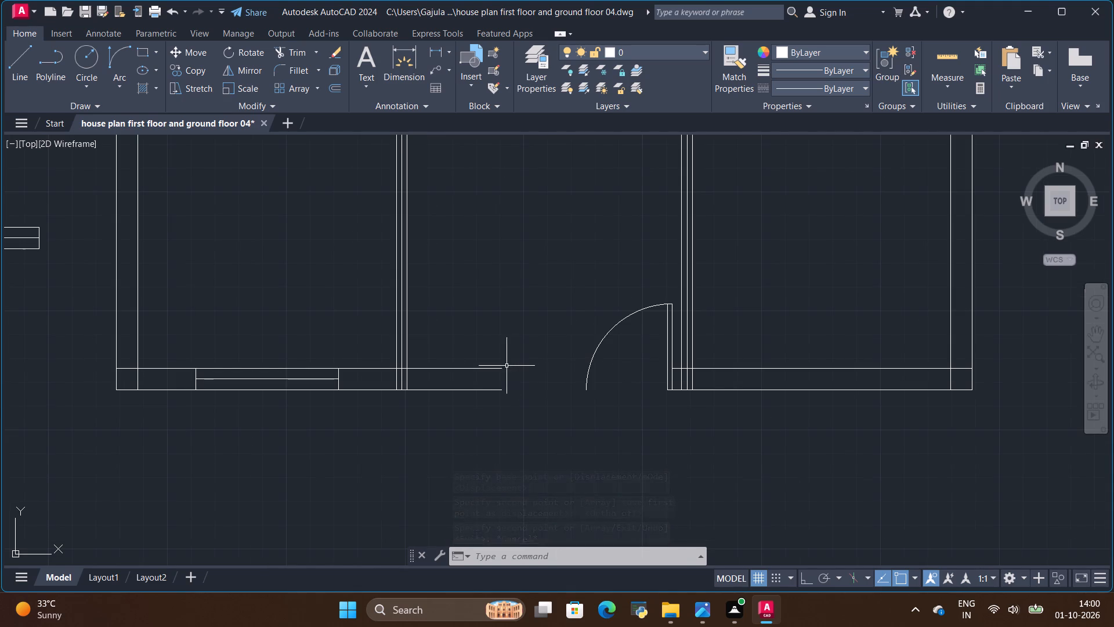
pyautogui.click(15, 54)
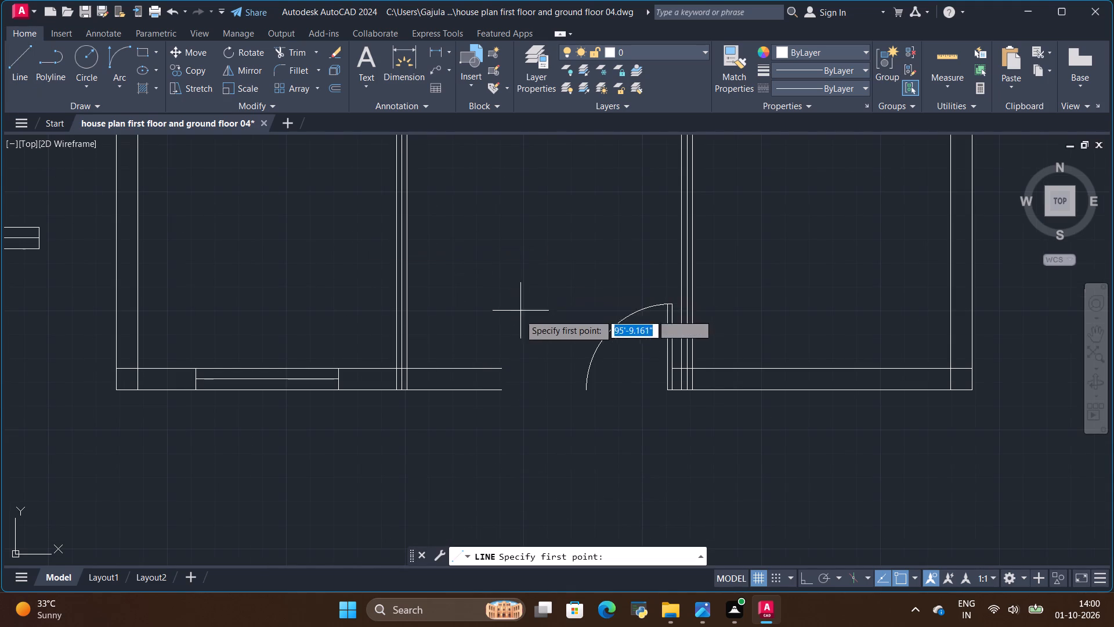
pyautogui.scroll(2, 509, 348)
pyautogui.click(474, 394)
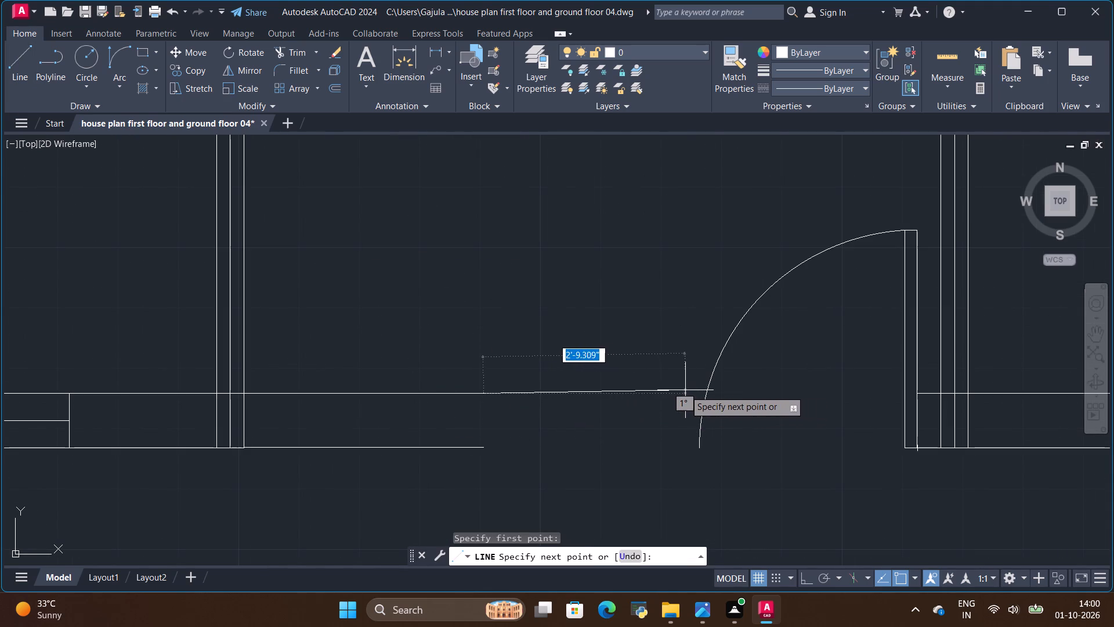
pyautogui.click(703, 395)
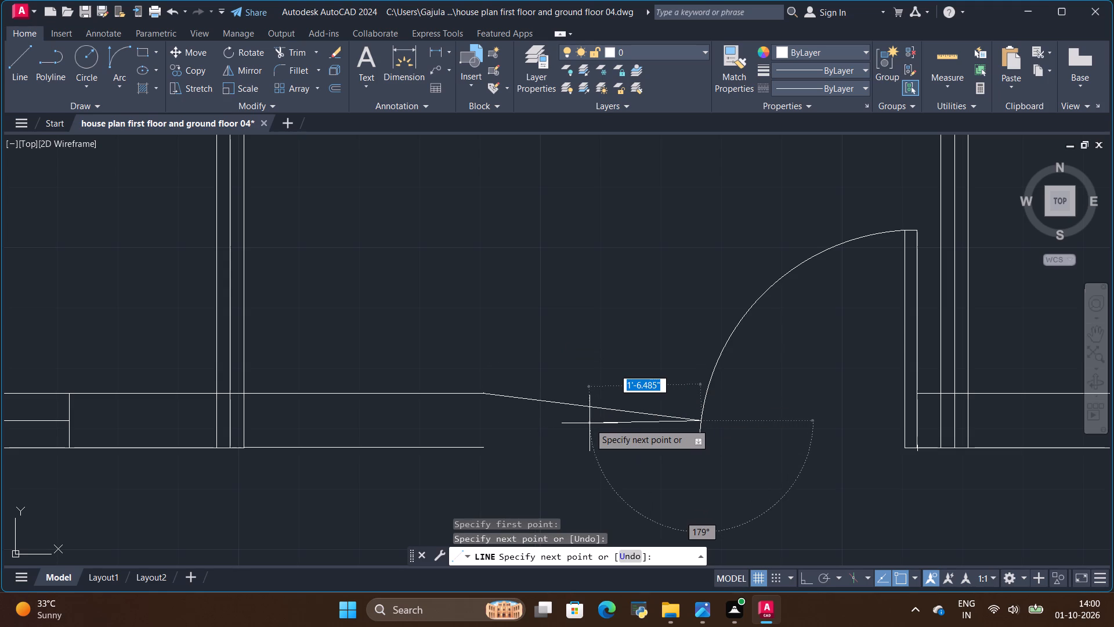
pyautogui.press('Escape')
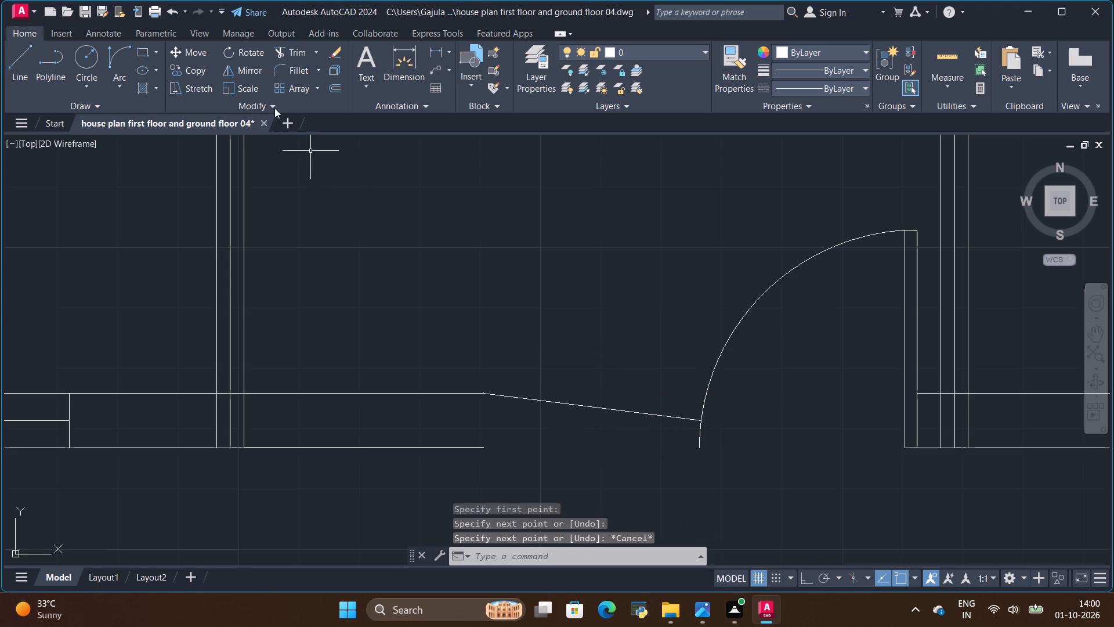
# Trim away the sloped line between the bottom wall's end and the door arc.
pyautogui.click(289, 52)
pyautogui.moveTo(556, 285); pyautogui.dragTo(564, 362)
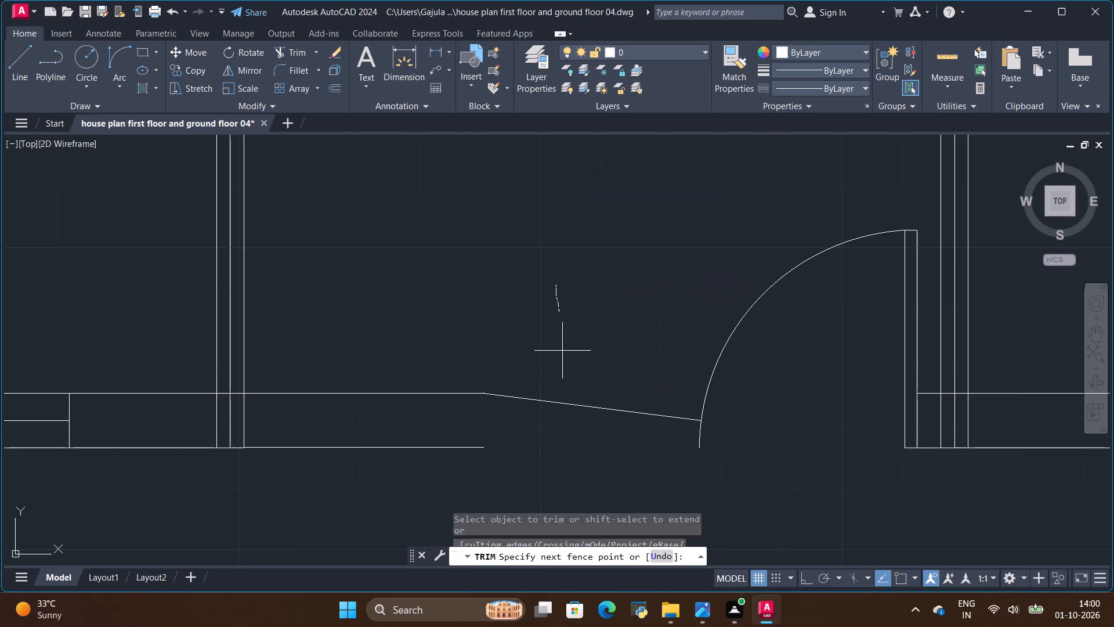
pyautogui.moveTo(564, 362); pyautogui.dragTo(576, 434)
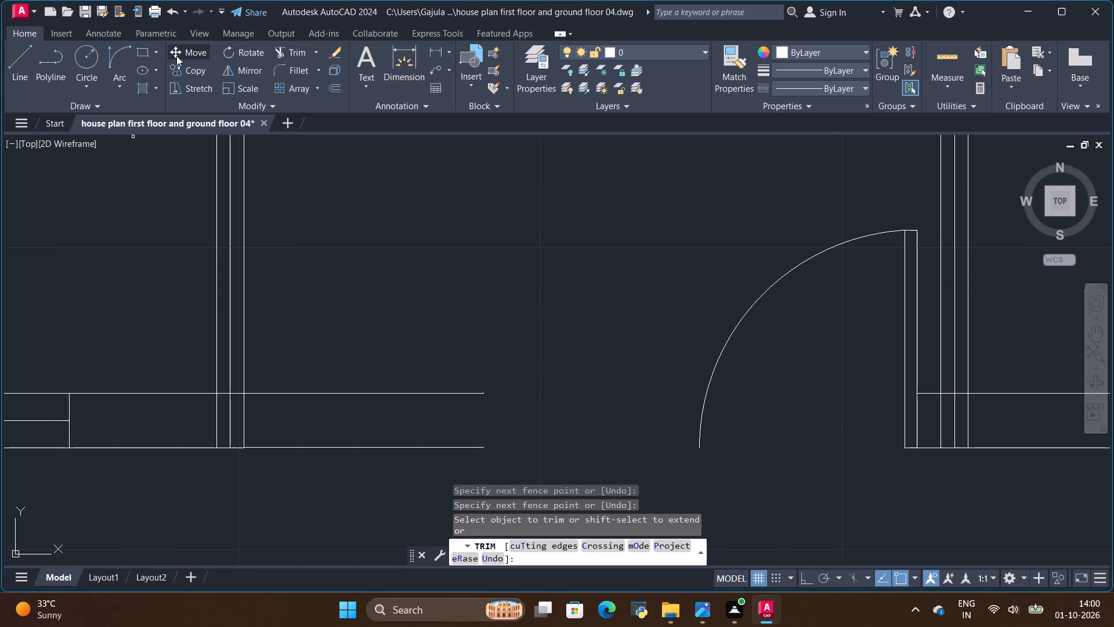
# Draw a rectangle about 3' wide from the lower wall line's end at the bottom opening to the door swing arc.
pyautogui.click(144, 48)
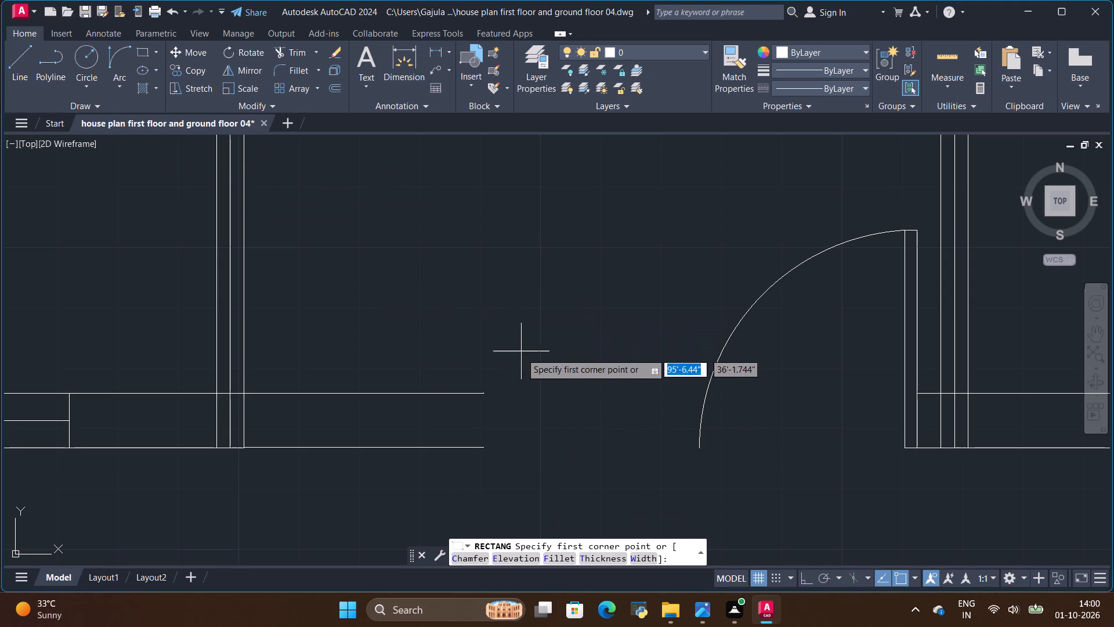
pyautogui.click(486, 446)
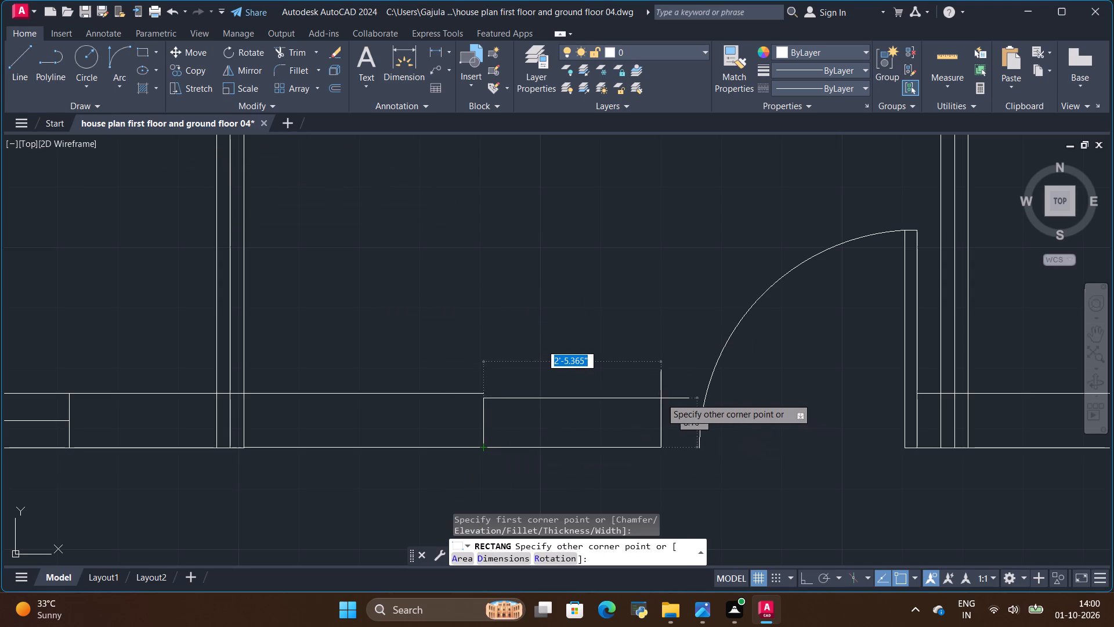
pyautogui.click(700, 394)
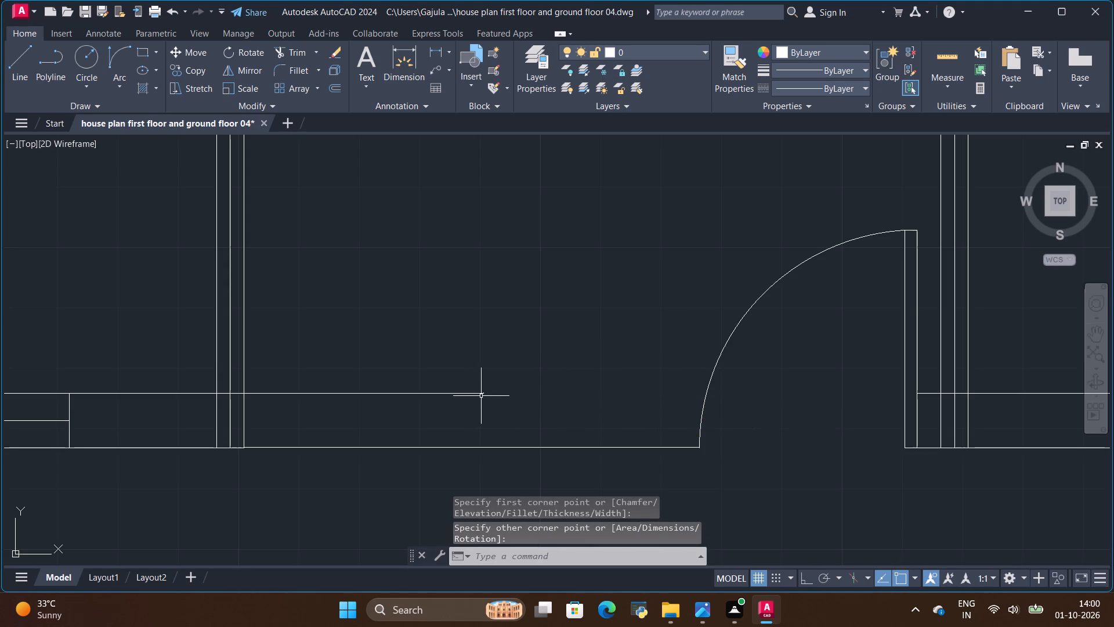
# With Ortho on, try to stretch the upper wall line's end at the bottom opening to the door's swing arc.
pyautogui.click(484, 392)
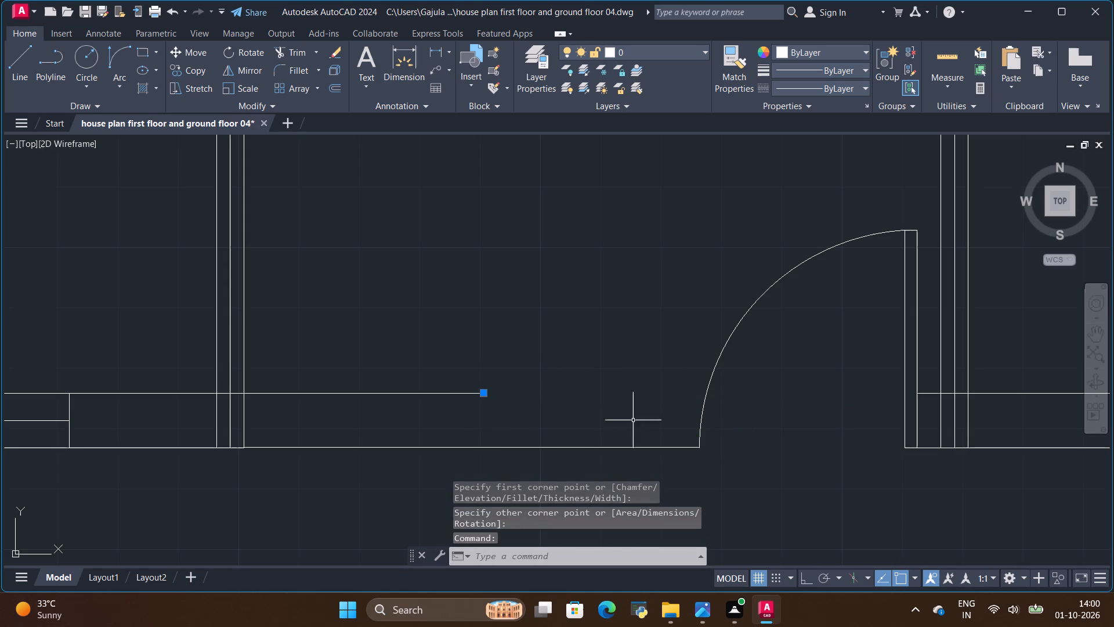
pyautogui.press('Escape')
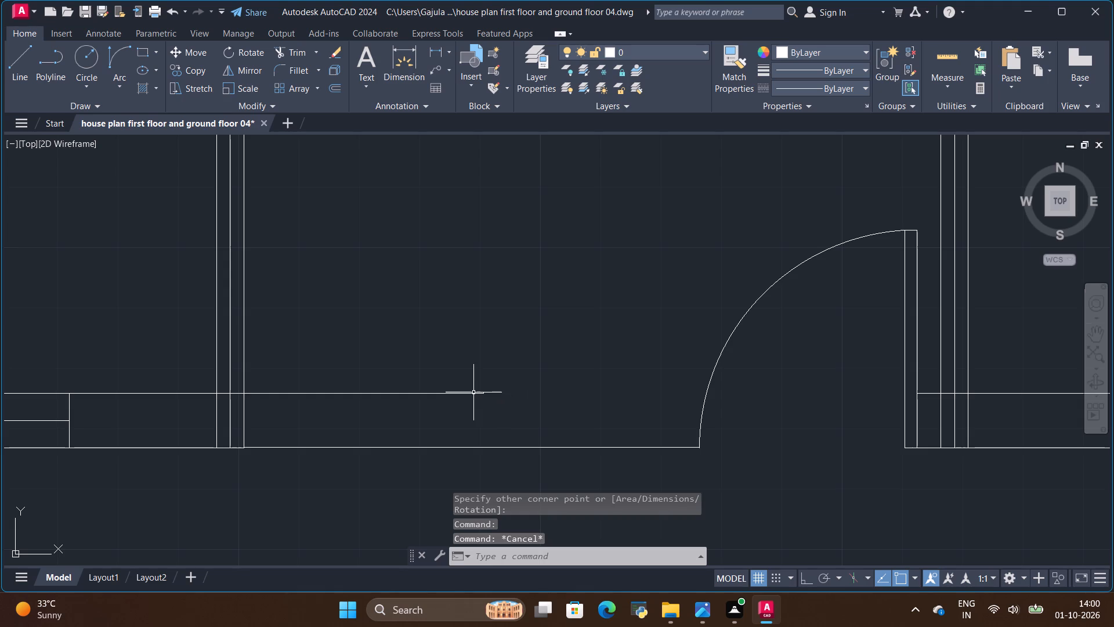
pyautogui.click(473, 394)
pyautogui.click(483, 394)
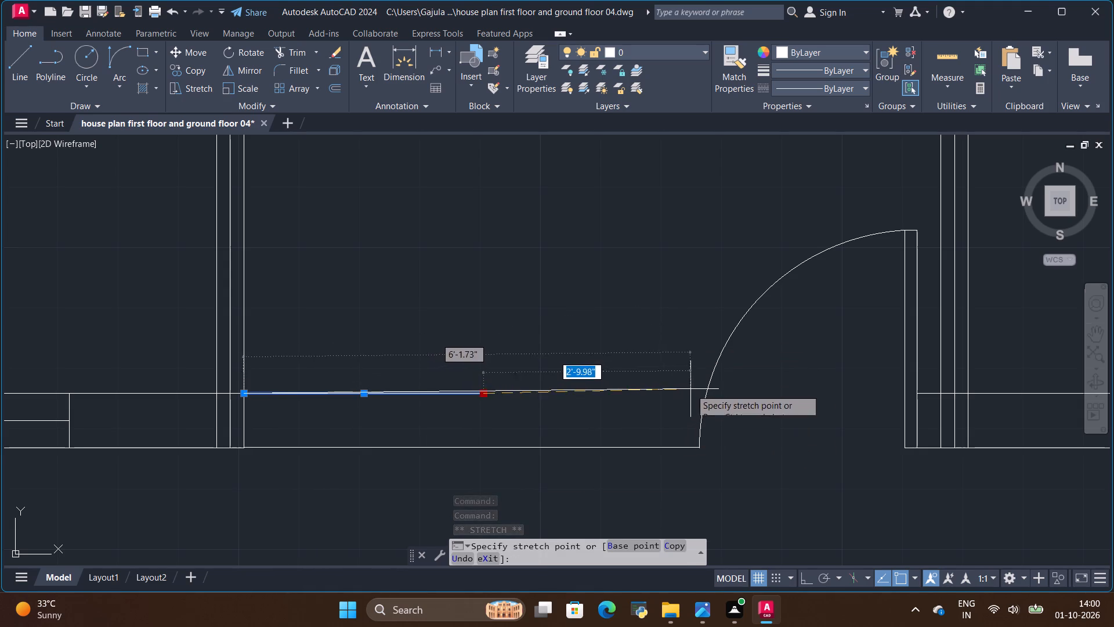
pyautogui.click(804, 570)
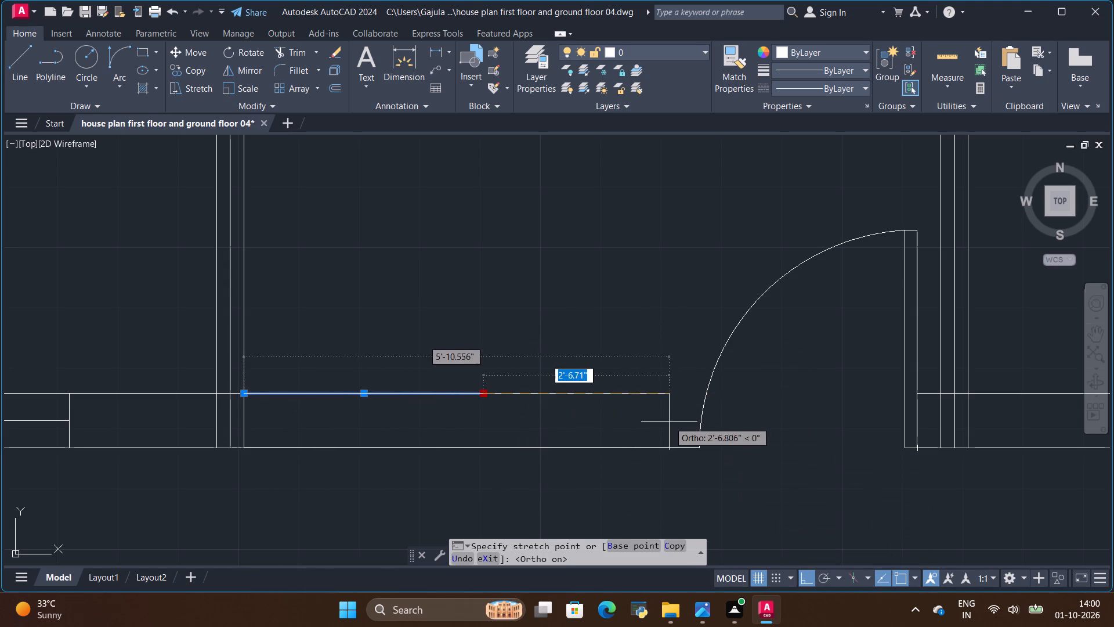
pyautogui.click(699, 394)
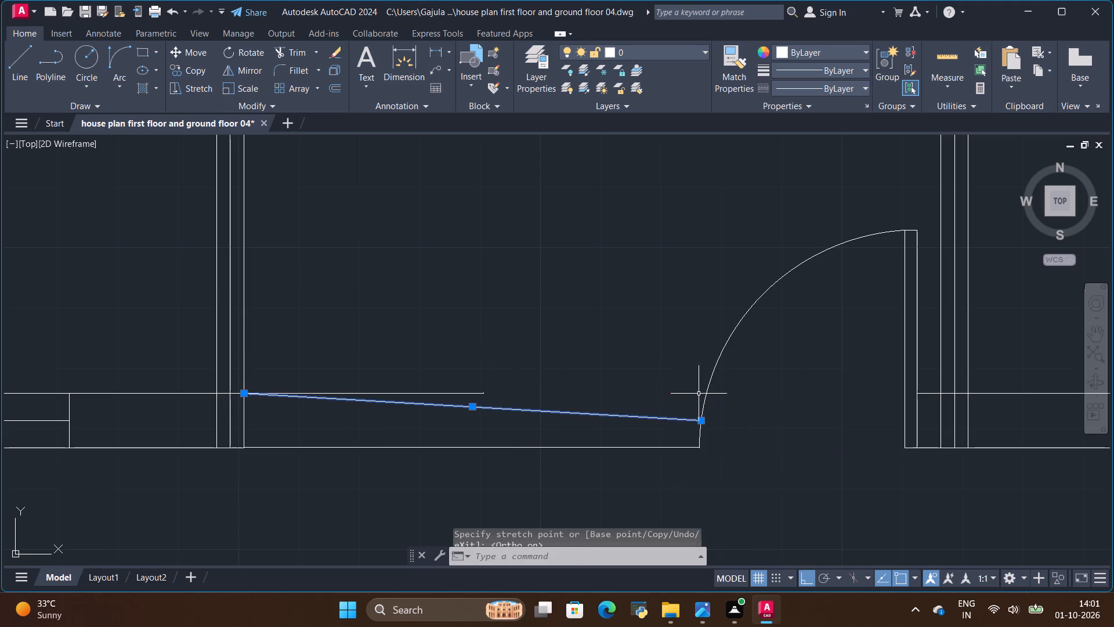
# Trim away the sloped line and the remaining upper wall line beside the bottom door opening.
pyautogui.click(288, 52)
pyautogui.moveTo(525, 369); pyautogui.dragTo(529, 413)
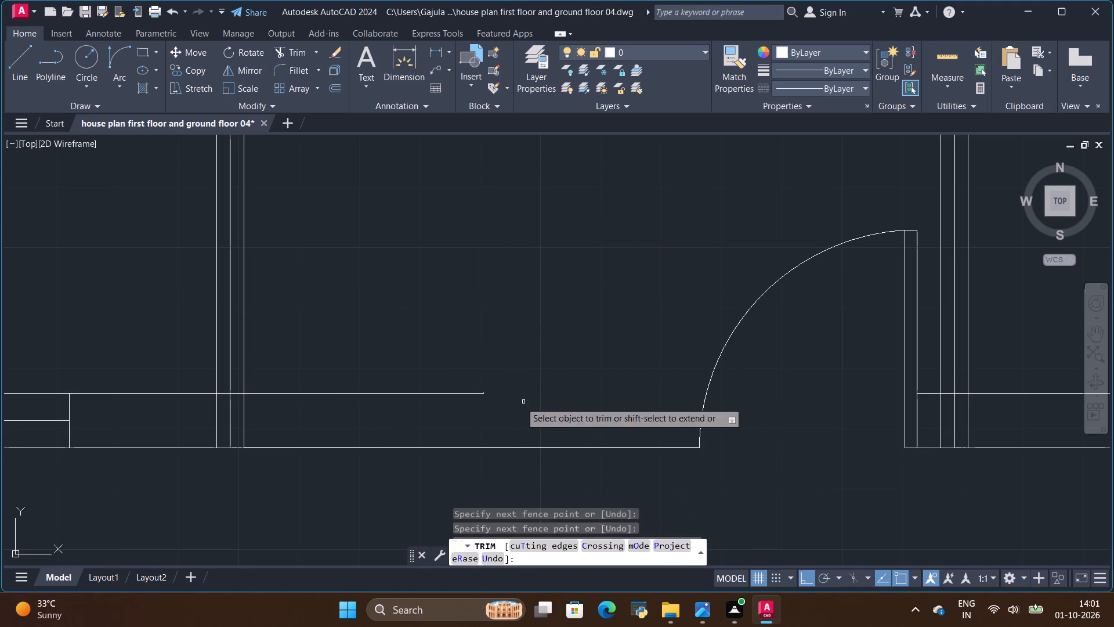
pyautogui.click(434, 393)
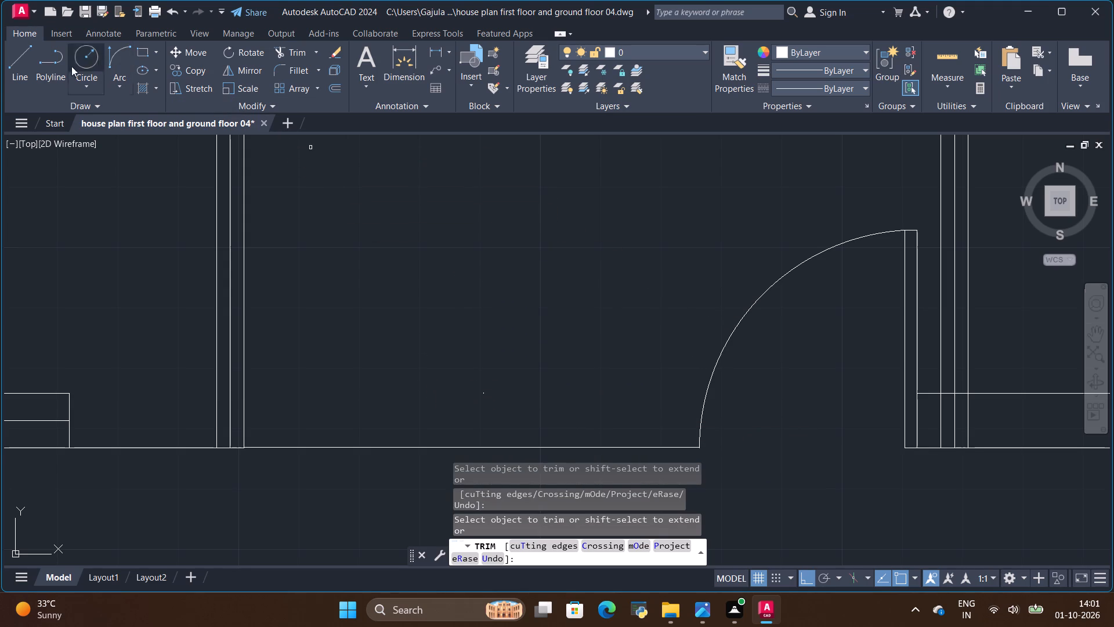
# Draw a line from the bottom window's upper-left corner to the outer left wall line, and back about 16'-2.6" toward the door arc.
pyautogui.click(22, 60)
pyautogui.scroll(-3, 535, 253)
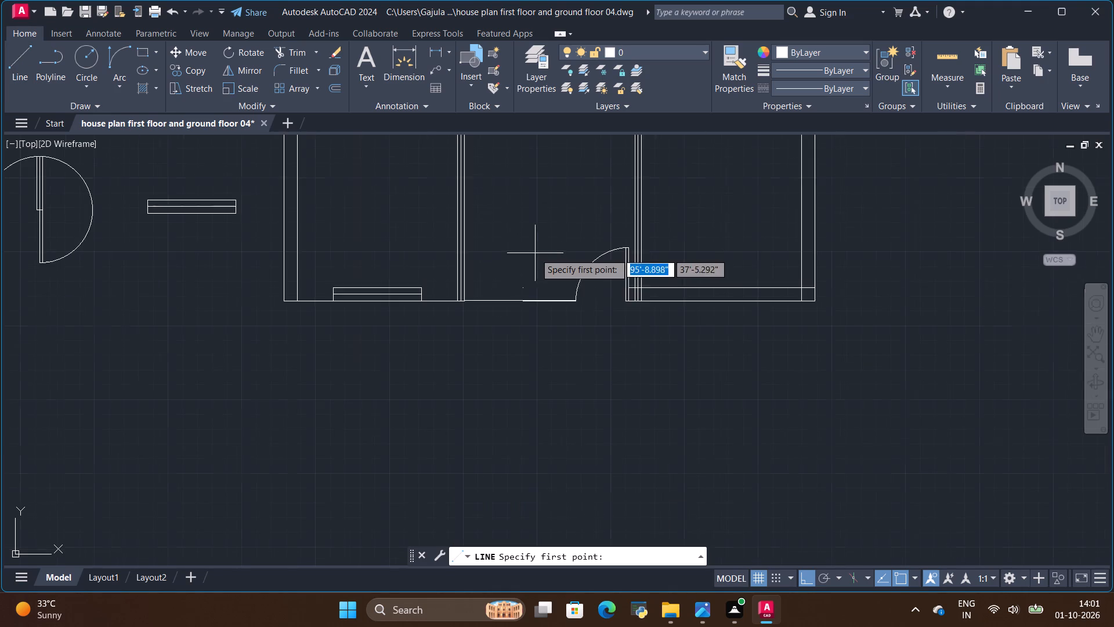
pyautogui.scroll(1, 462, 275)
pyautogui.scroll(1, 425, 305)
pyautogui.scroll(1, 128, 299)
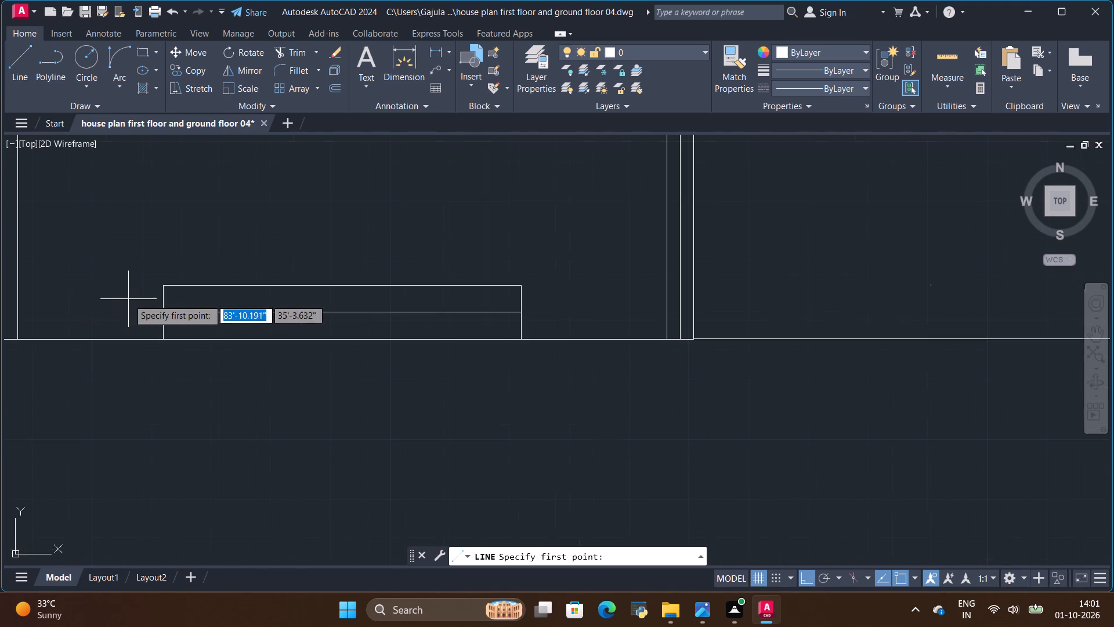
pyautogui.click(165, 284)
pyautogui.scroll(-1, 257, 296)
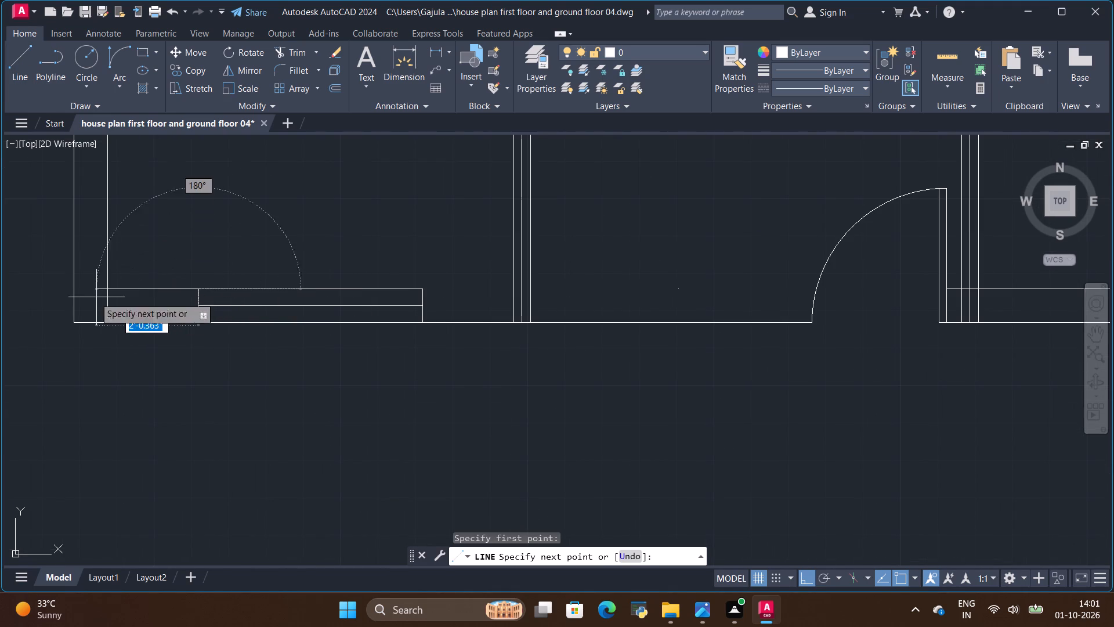
pyautogui.click(76, 289)
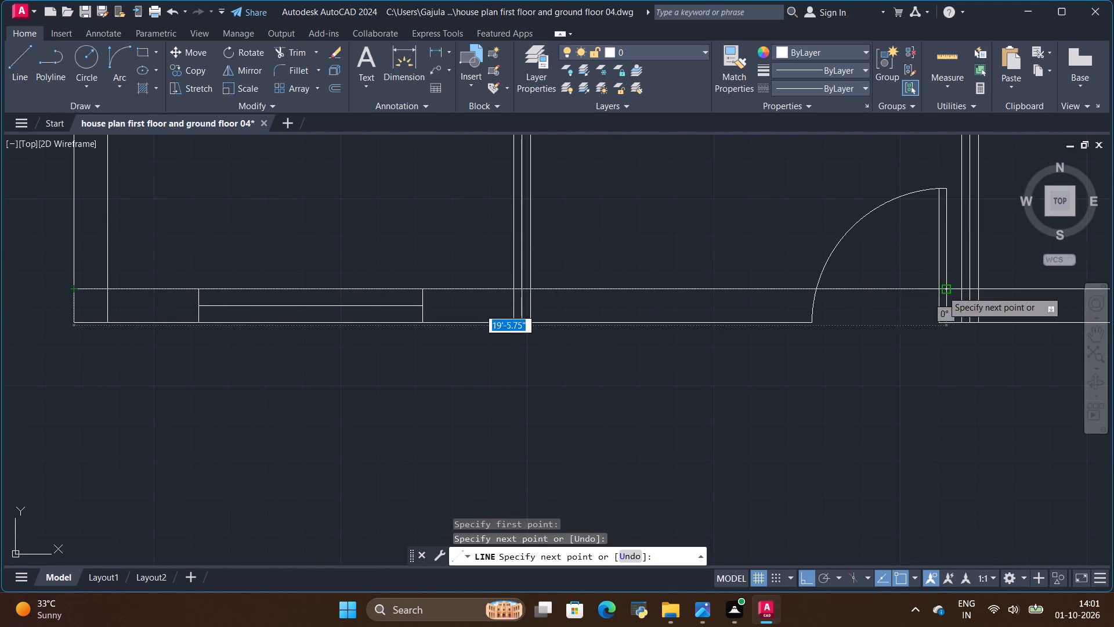
pyautogui.scroll(3, 824, 290)
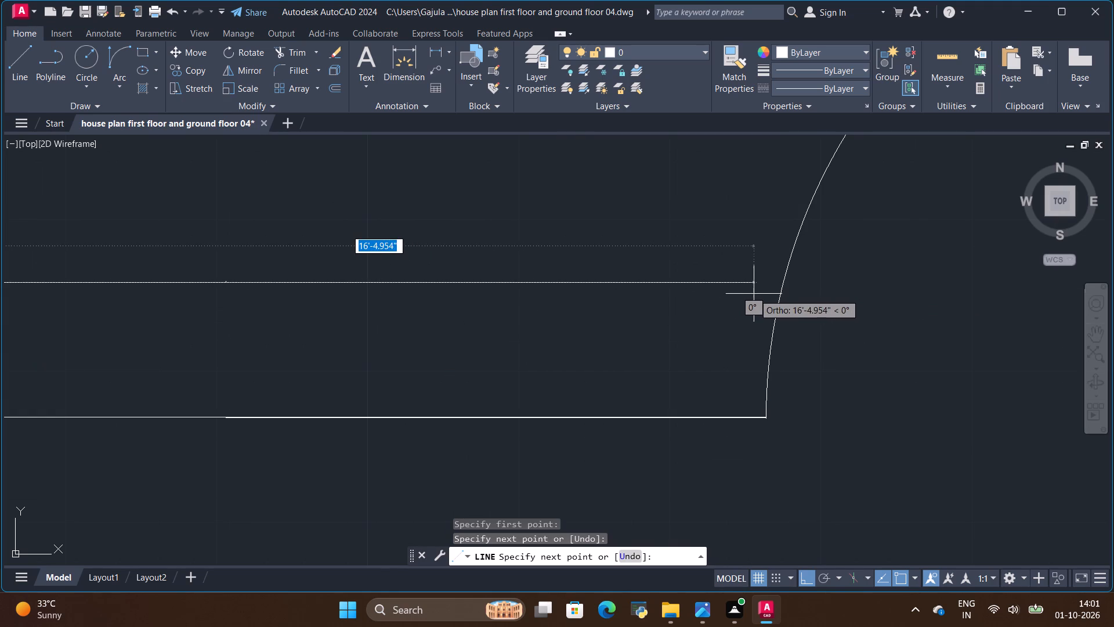
pyautogui.click(718, 282)
pyautogui.press('Escape')
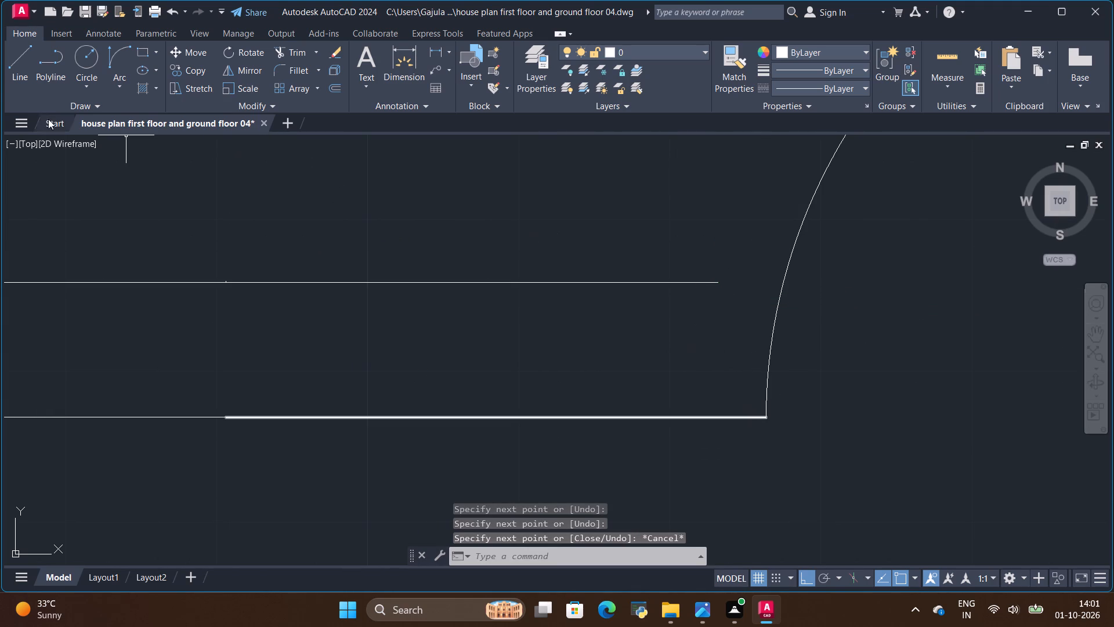
# Draw a 9" vertical line up from the bottom wall's end at the door arc and connect it back to the upper wall line's end.
pyautogui.click(19, 71)
pyautogui.scroll(1, 752, 452)
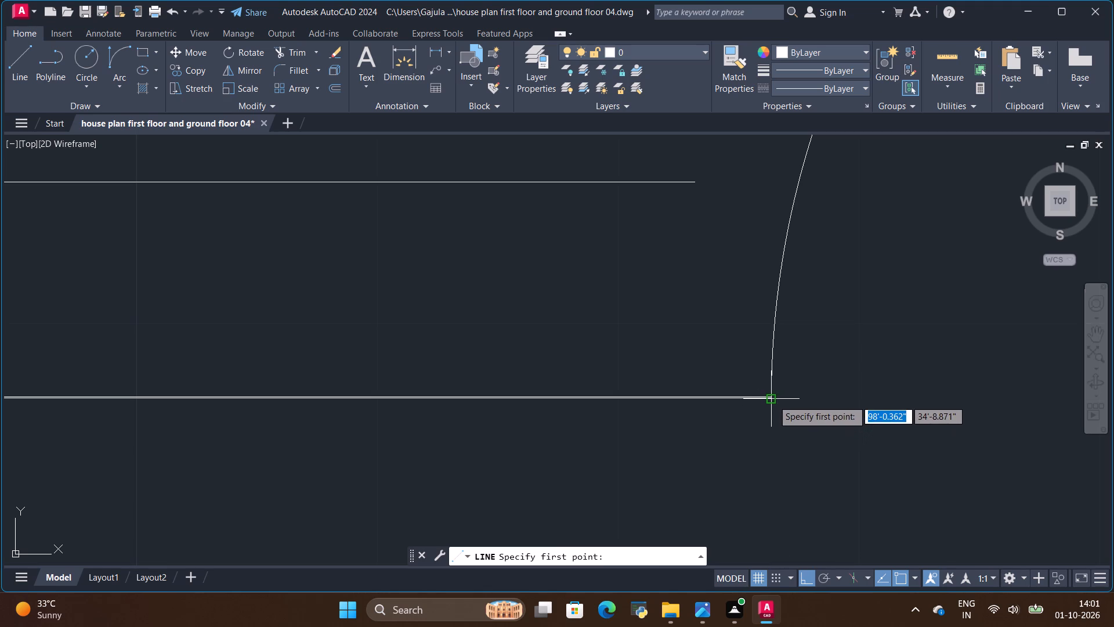
pyautogui.click(773, 399)
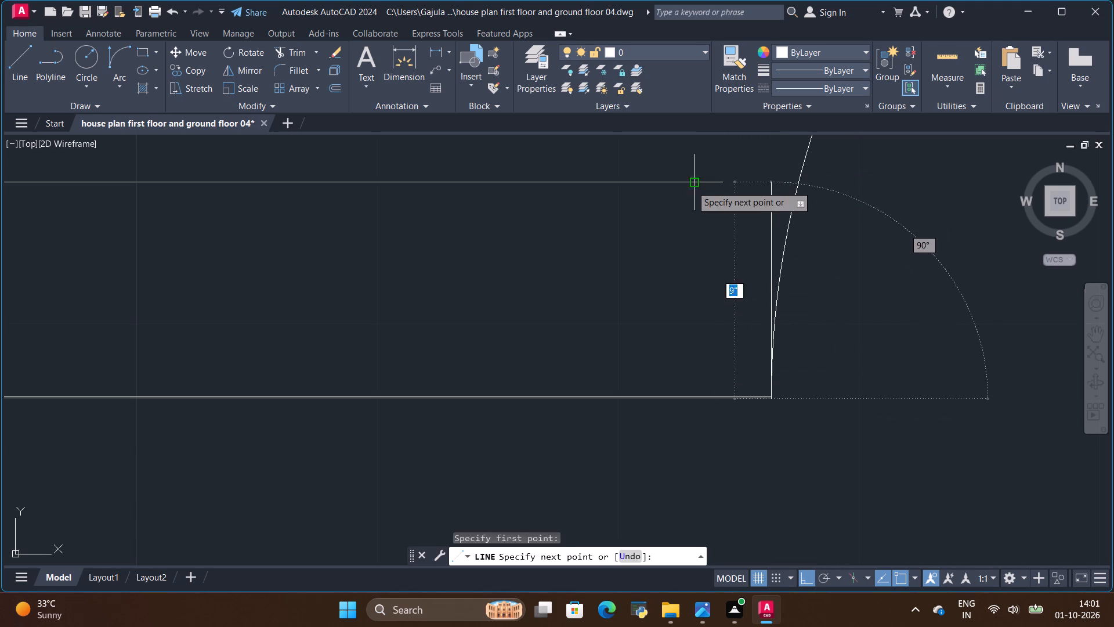
pyautogui.click(770, 181)
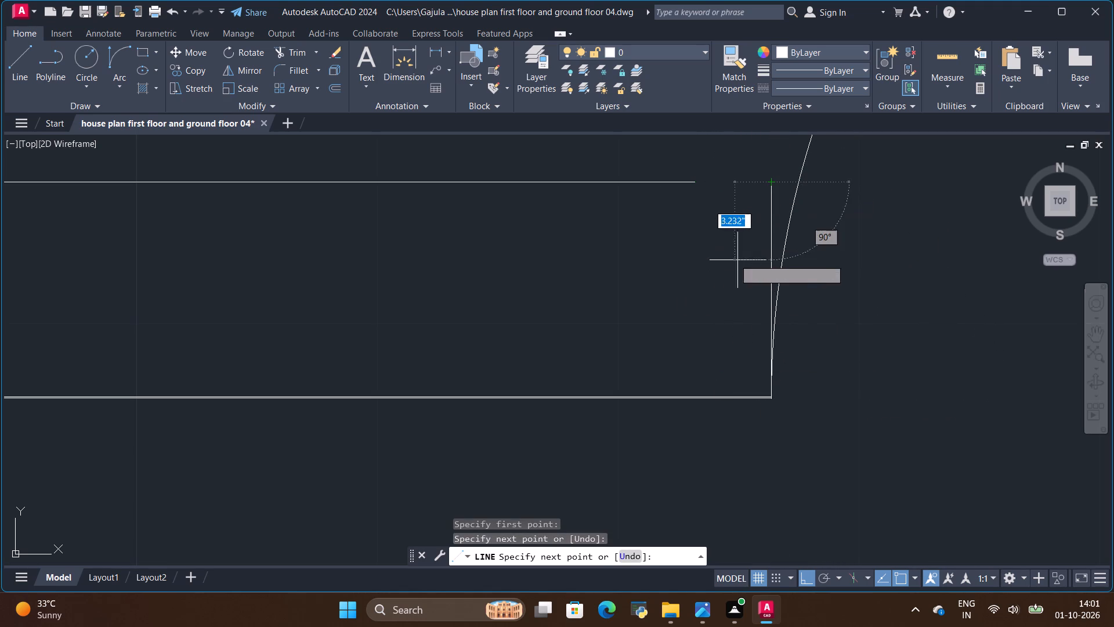
pyautogui.click(693, 183)
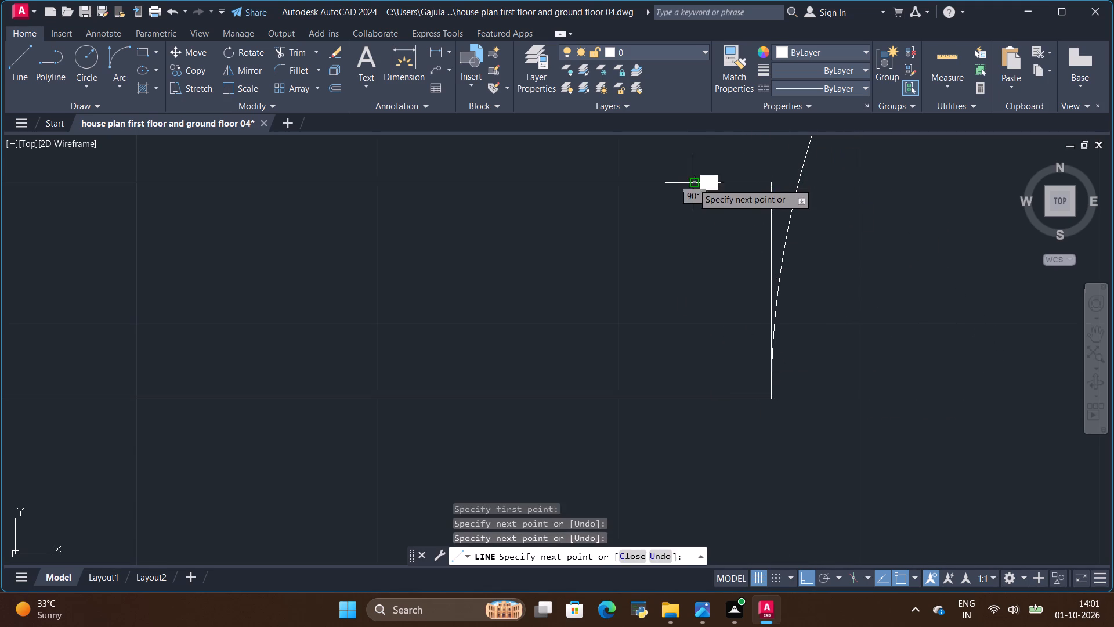
pyautogui.press('Escape')
# Compare the drawn plan with the ground floor reference image, examining the door between the drawing hall and the porch near the stair.
pyautogui.scroll(-5, 748, 289)
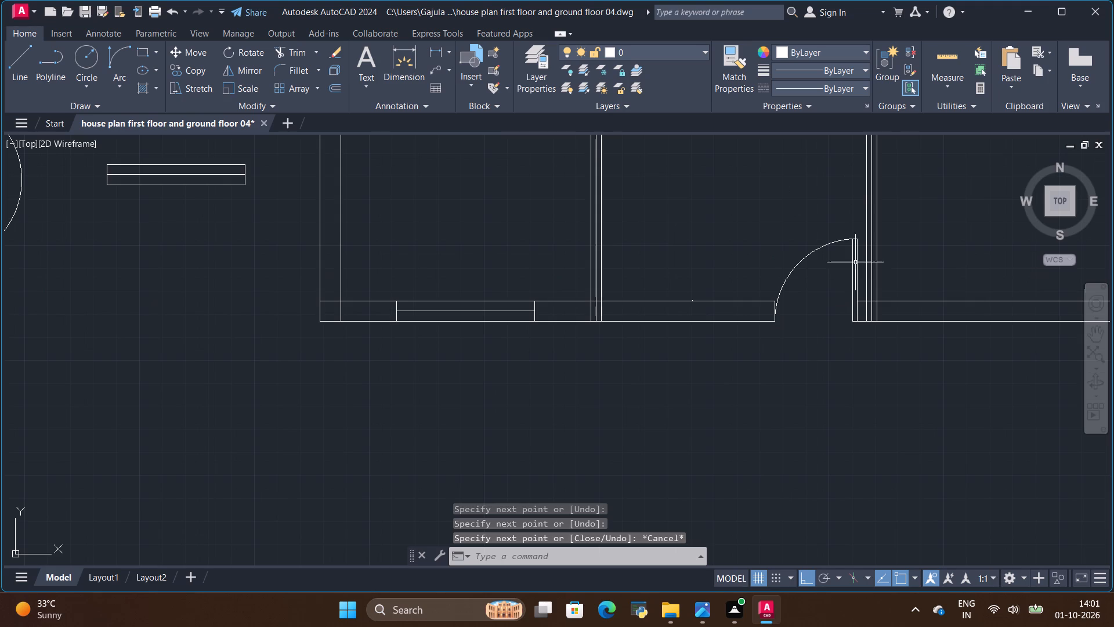
pyautogui.scroll(-2, 855, 382)
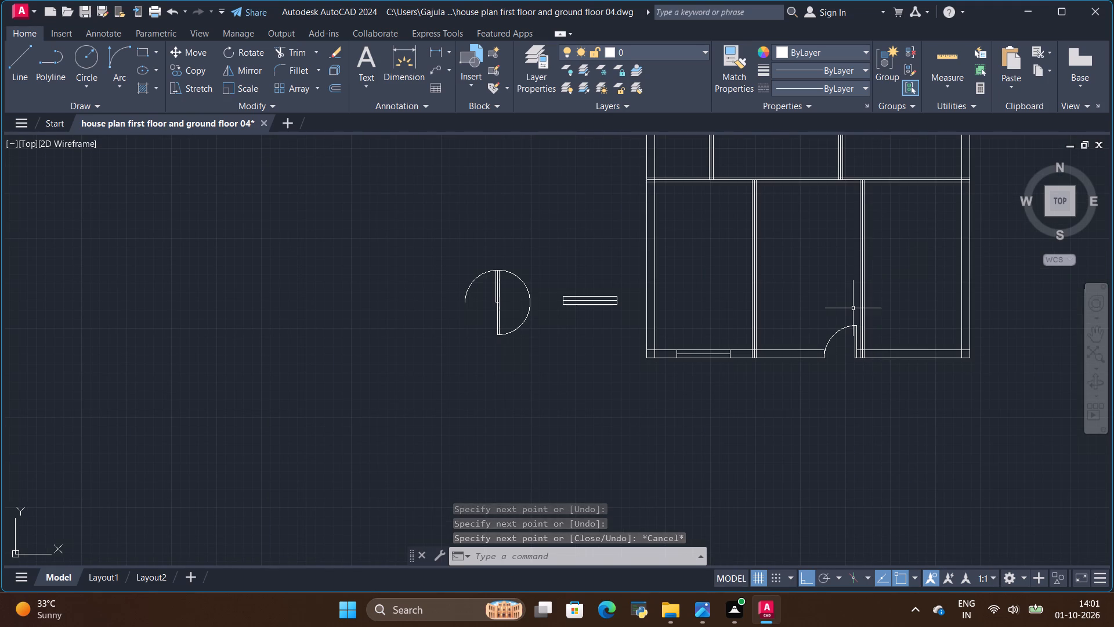
pyautogui.hotkey('alt', 'Tab')
pyautogui.scroll(-3, 708, 302)
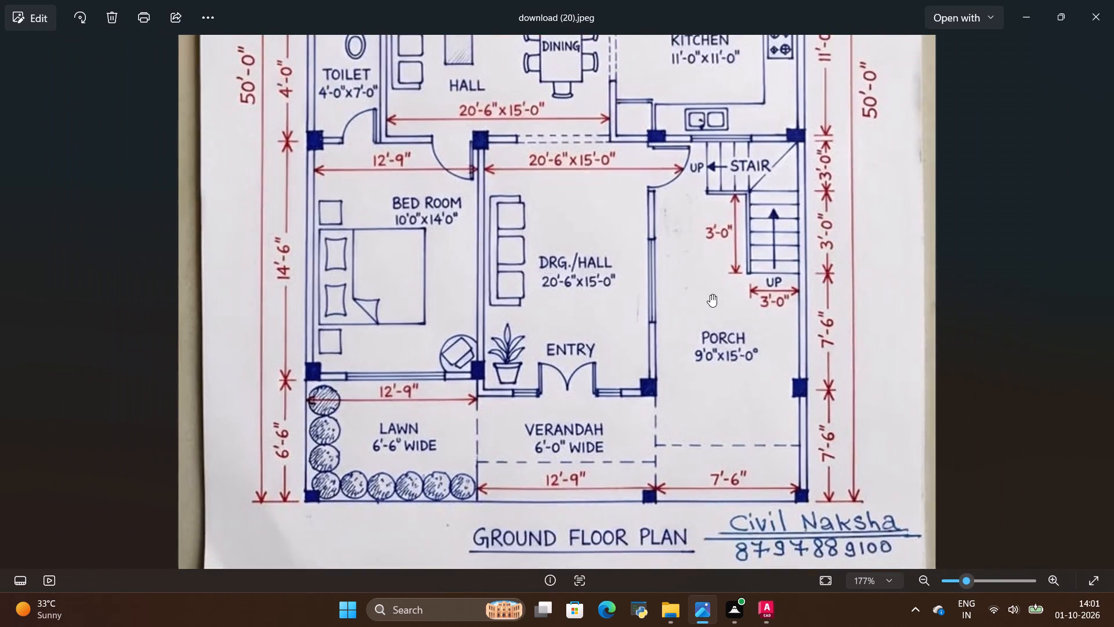
pyautogui.scroll(-2, 711, 294)
pyautogui.hotkey('alt', 'Tab')
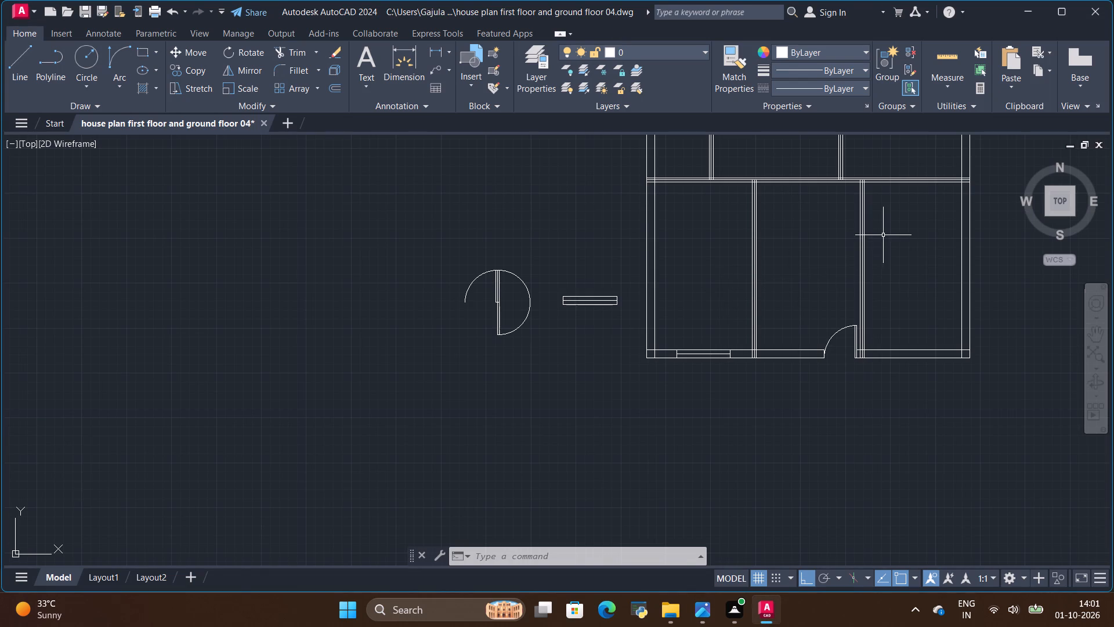
pyautogui.hotkey('alt', 'Tab')
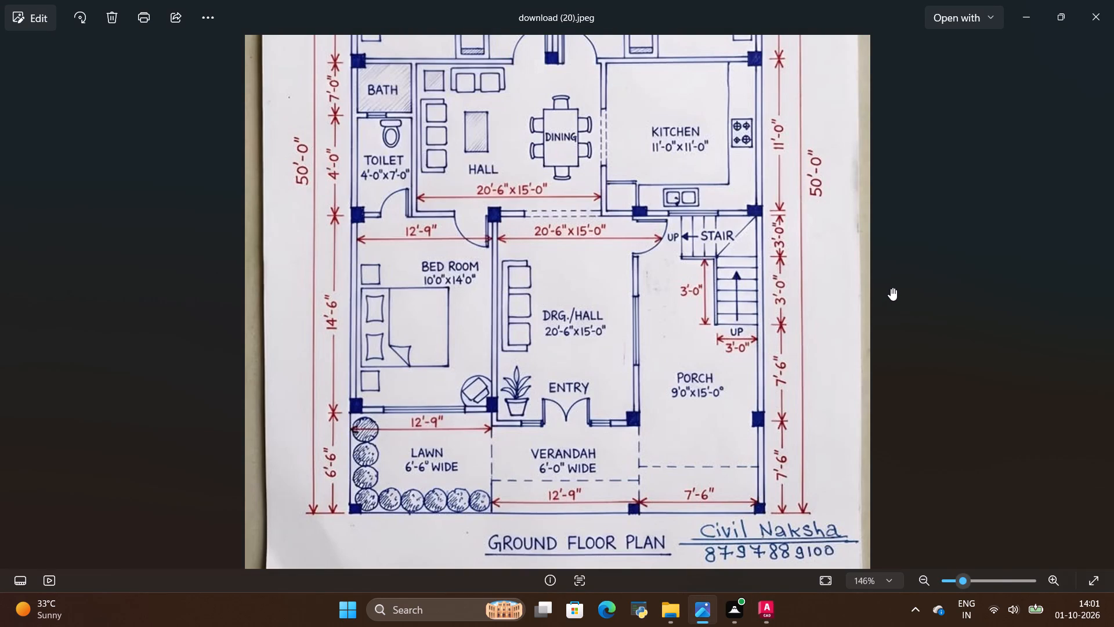
pyautogui.hotkey('alt', 'Tab')
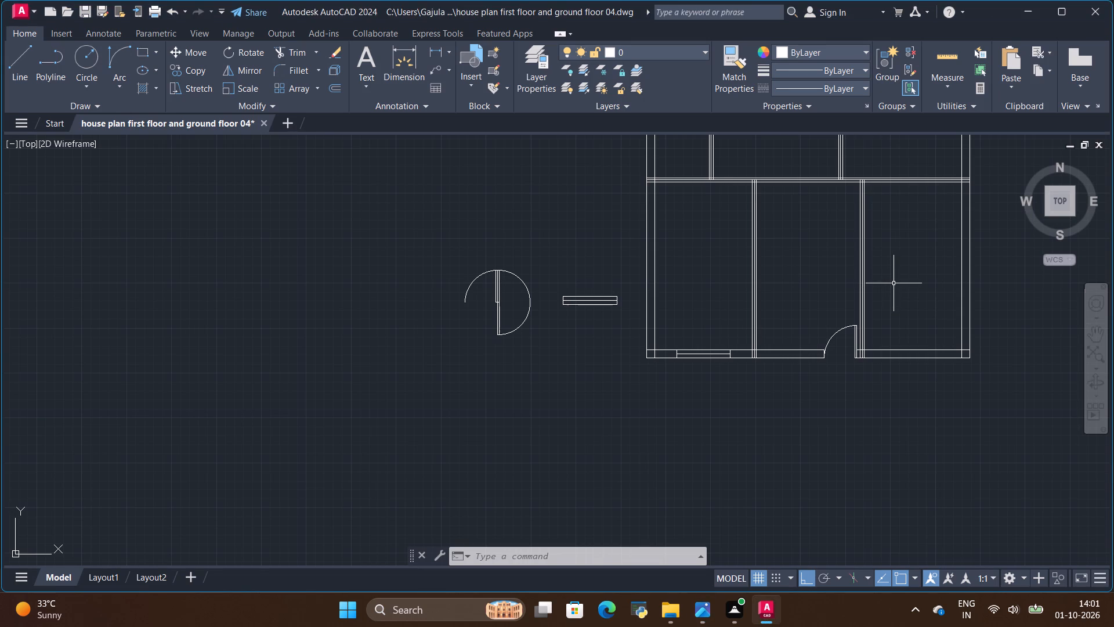
pyautogui.hotkey('alt', 'Tab')
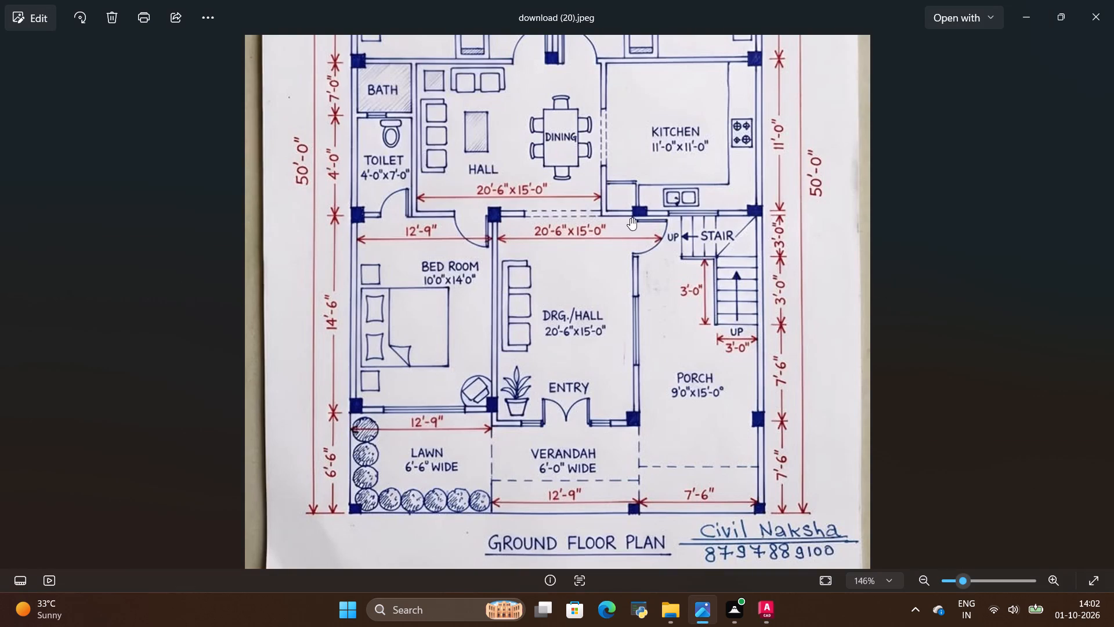
pyautogui.hotkey('alt', 'Tab')
pyautogui.hotkey('alt', 'Tab')
pyautogui.hotkey('alt', 'Tab')
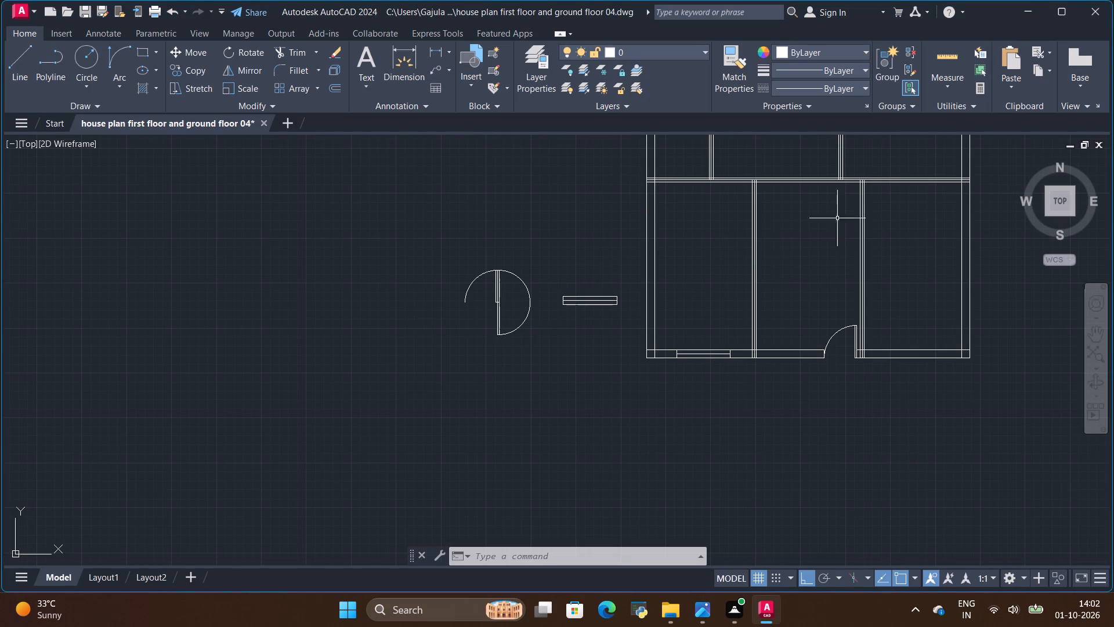
pyautogui.scroll(3, 865, 171)
pyautogui.hotkey('alt', 'Tab')
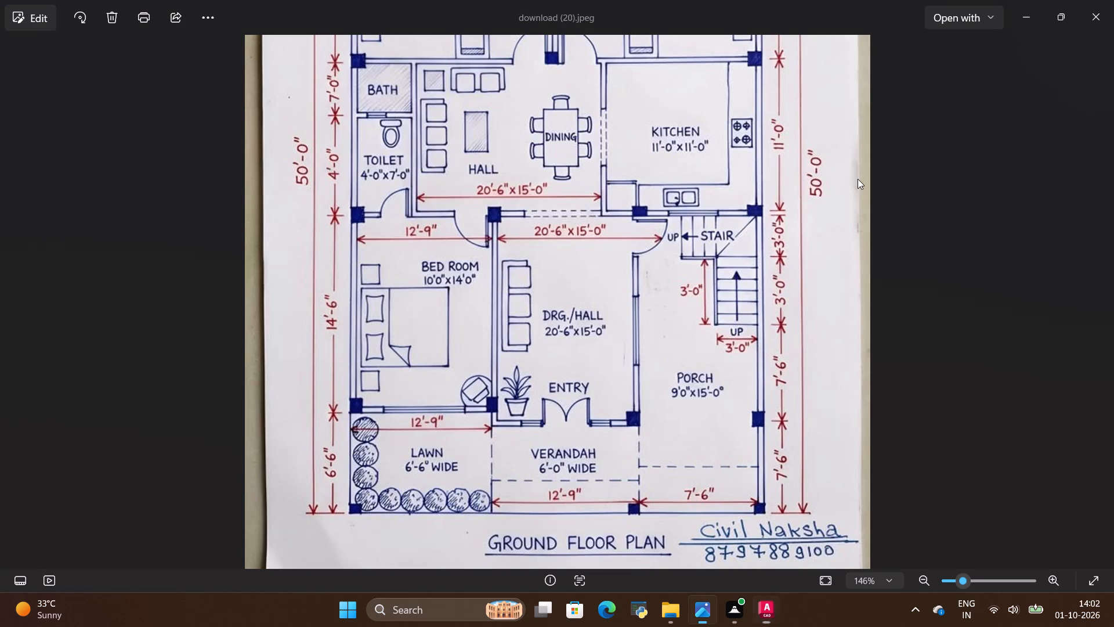
pyautogui.scroll(-2, 842, 281)
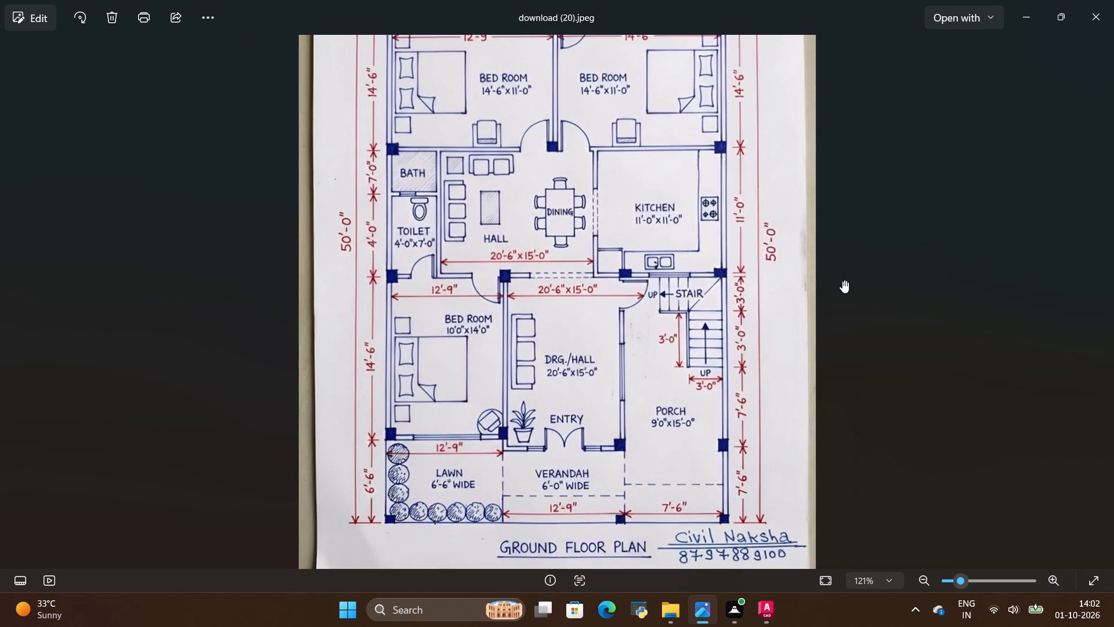
# Back in AutoCAD, trim away the hall-porch wall's centreline and the cross wall's middle line where the two walls meet.
pyautogui.hotkey('alt', 'Tab')
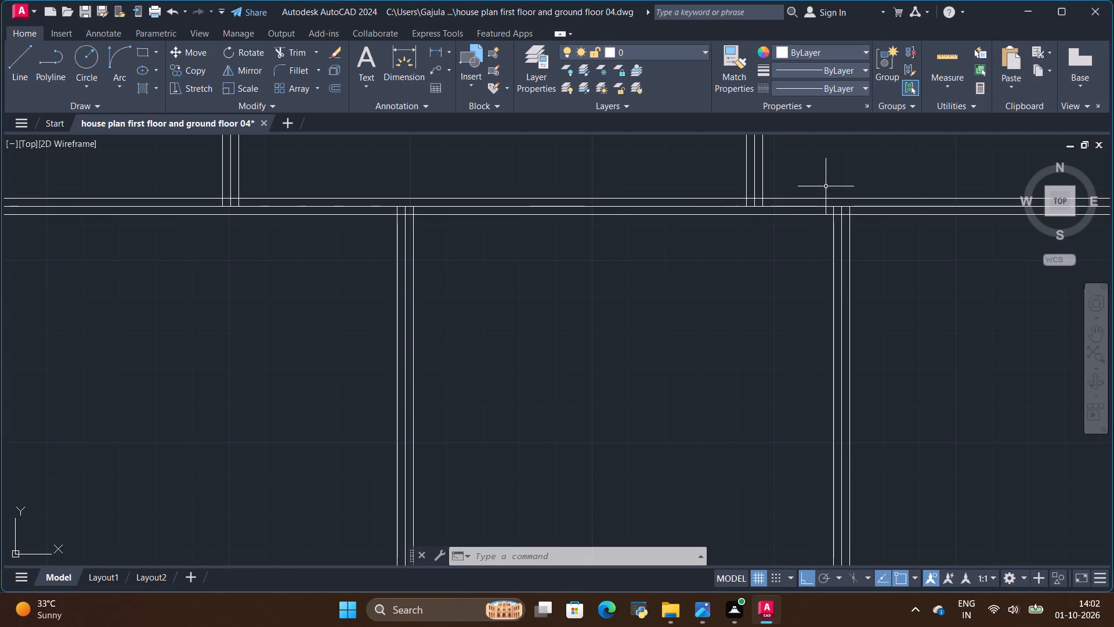
pyautogui.scroll(3, 835, 186)
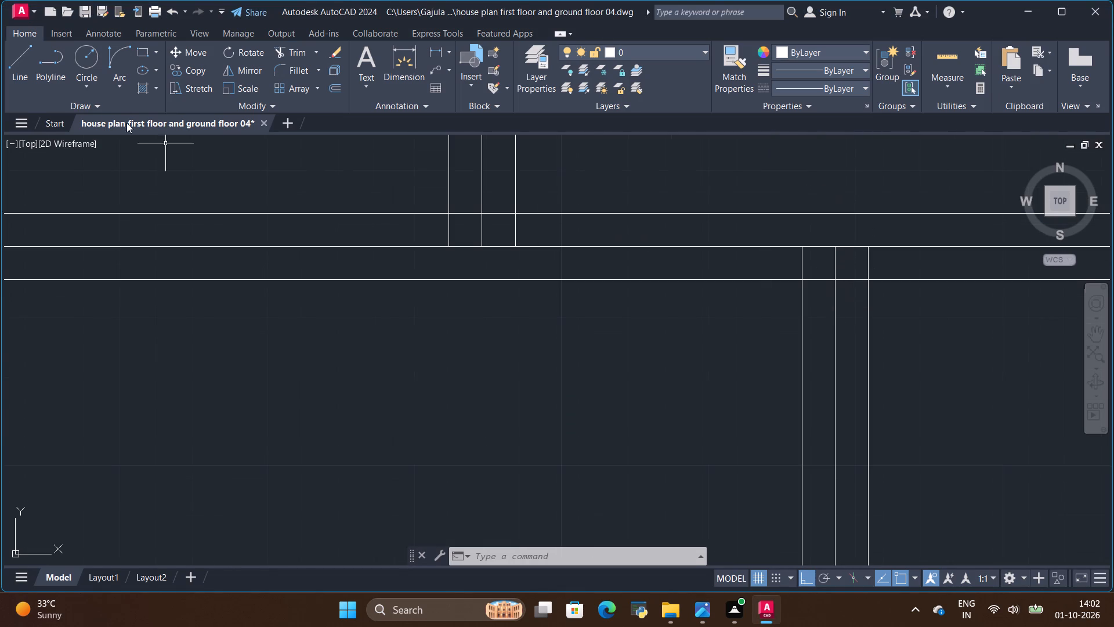
pyautogui.click(294, 48)
pyautogui.scroll(1, 822, 264)
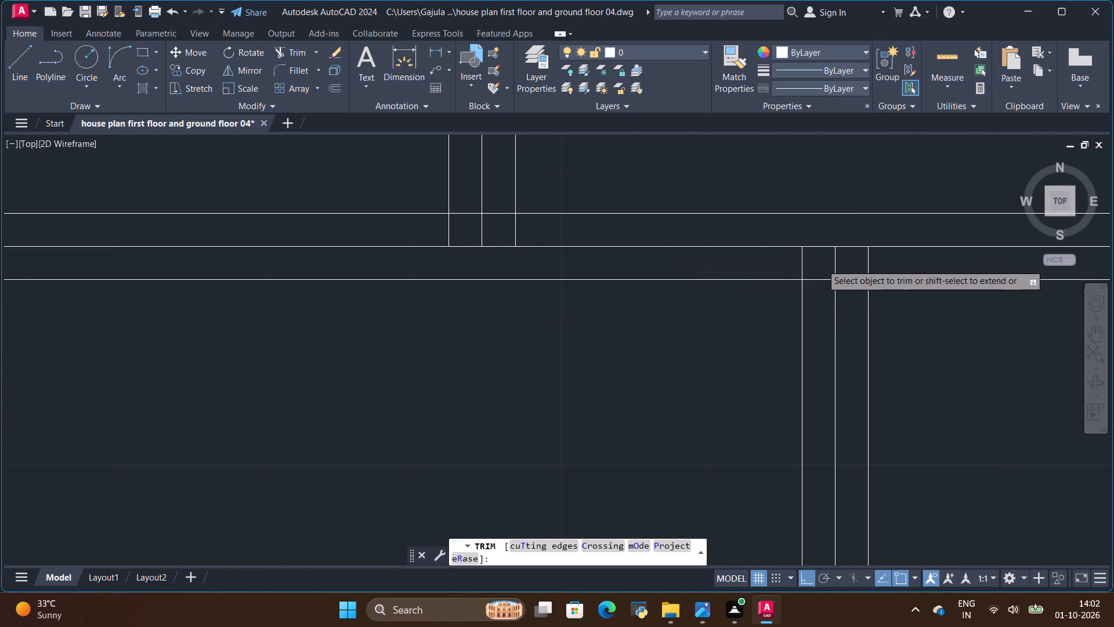
pyautogui.moveTo(857, 264); pyautogui.dragTo(837, 224)
pyautogui.moveTo(852, 343); pyautogui.dragTo(827, 388)
# Trim away the cross wall's middle line on both sides of the hall-porch wall, with the short wall-line stubs above the lower line.
pyautogui.scroll(-2, 837, 338)
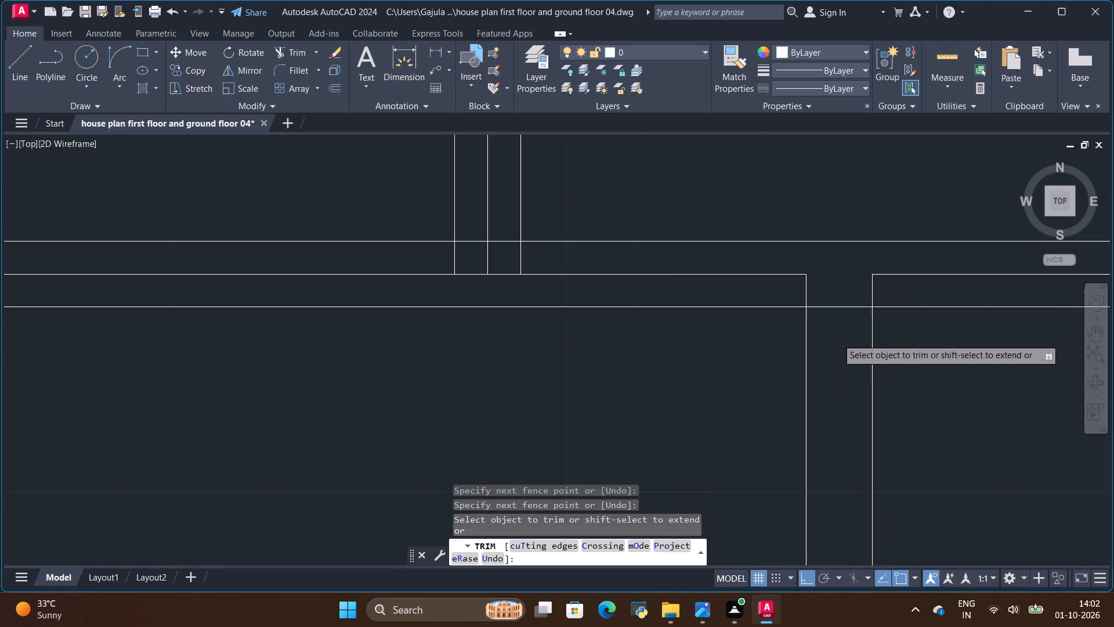
pyautogui.scroll(2, 769, 292)
pyautogui.moveTo(768, 291); pyautogui.dragTo(872, 316)
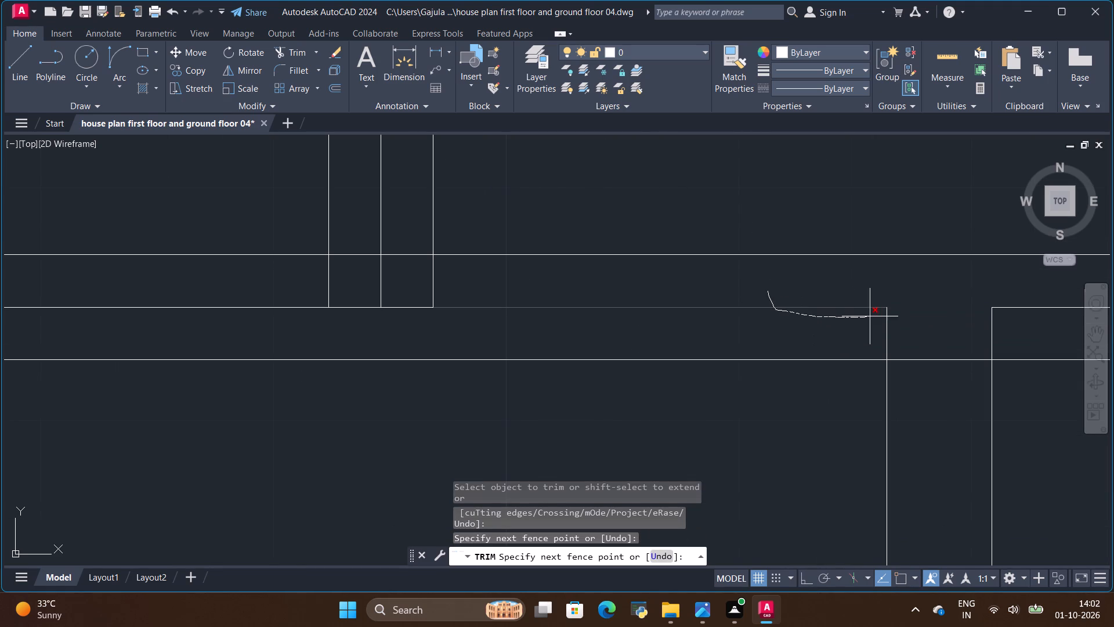
pyautogui.moveTo(872, 316); pyautogui.dragTo(1007, 302)
pyautogui.scroll(-2, 699, 316)
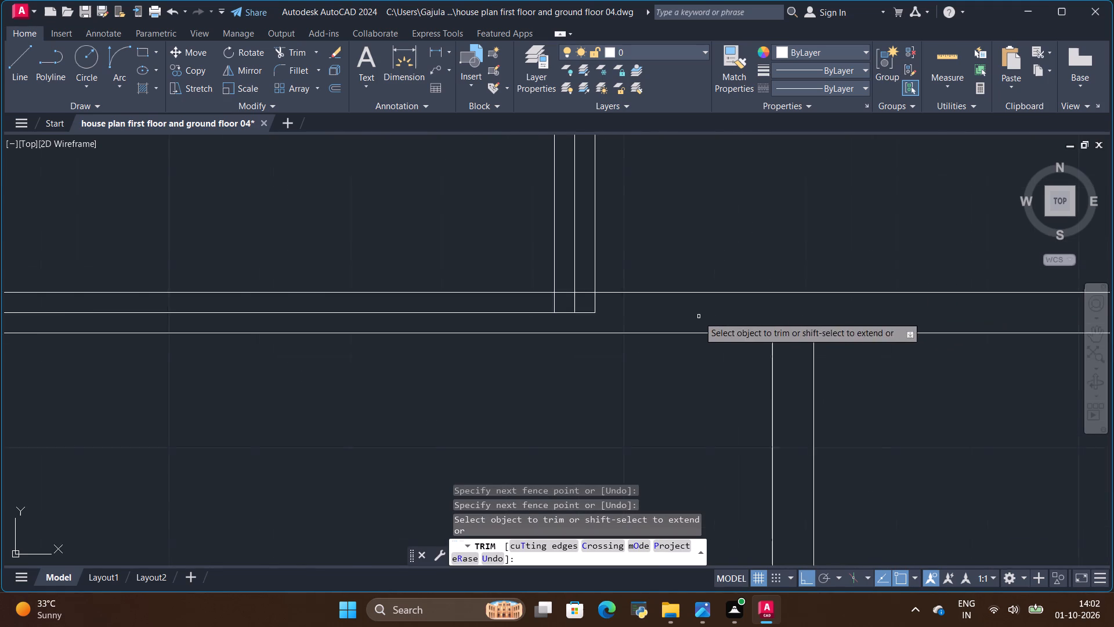
pyautogui.scroll(-1, 699, 316)
pyautogui.press('Escape')
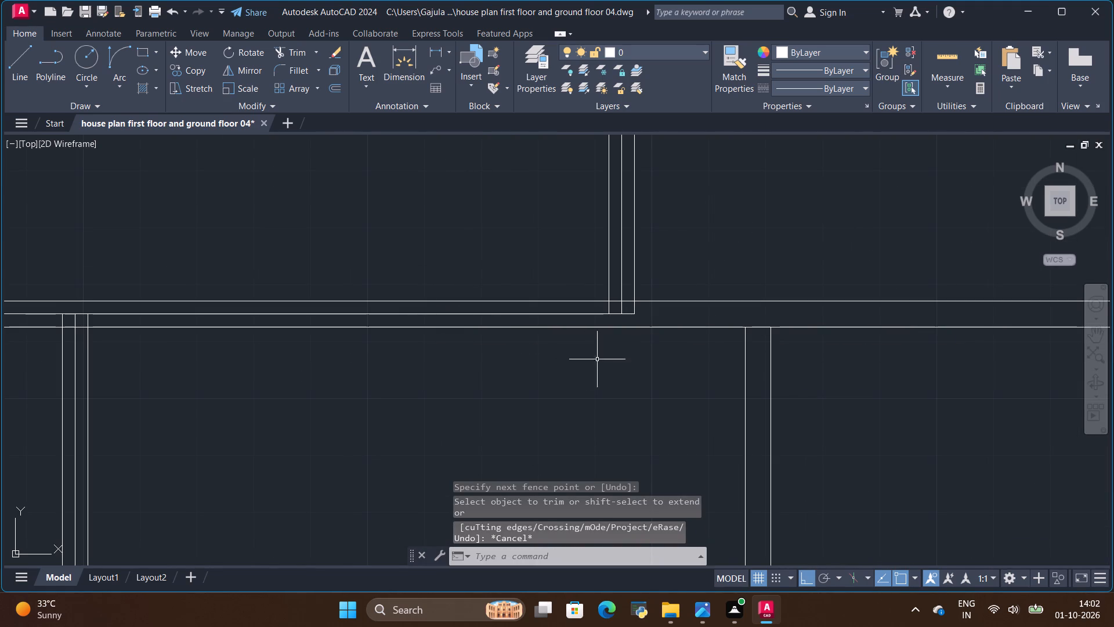
# Draw a short horizontal line across the upper end of the hall-porch wall, where it meets the cross wall.
pyautogui.scroll(2, 758, 347)
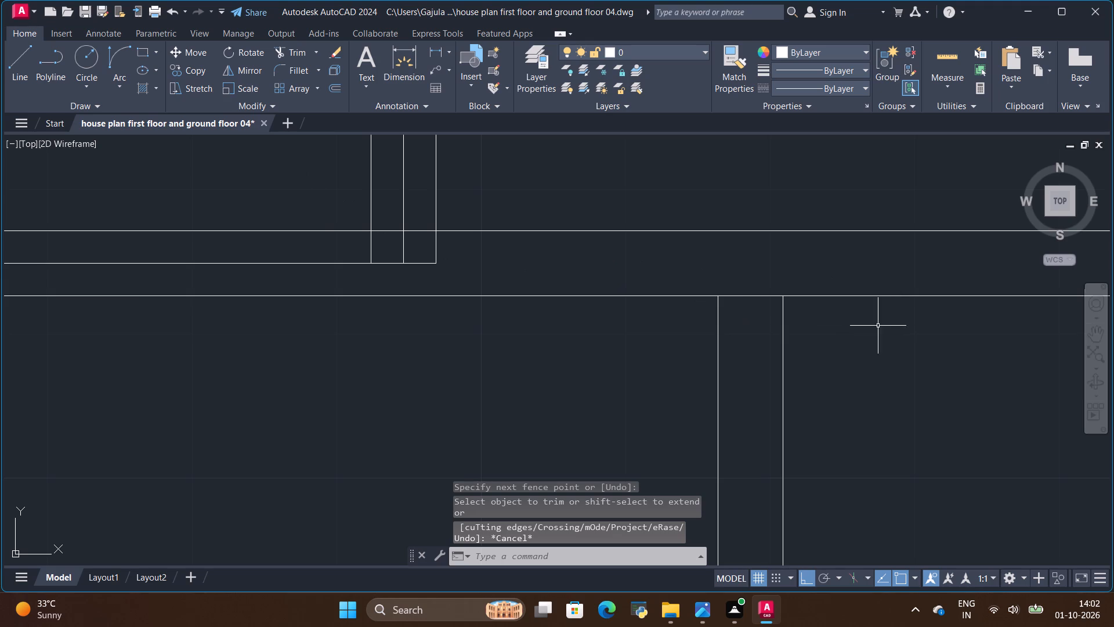
pyautogui.click(19, 65)
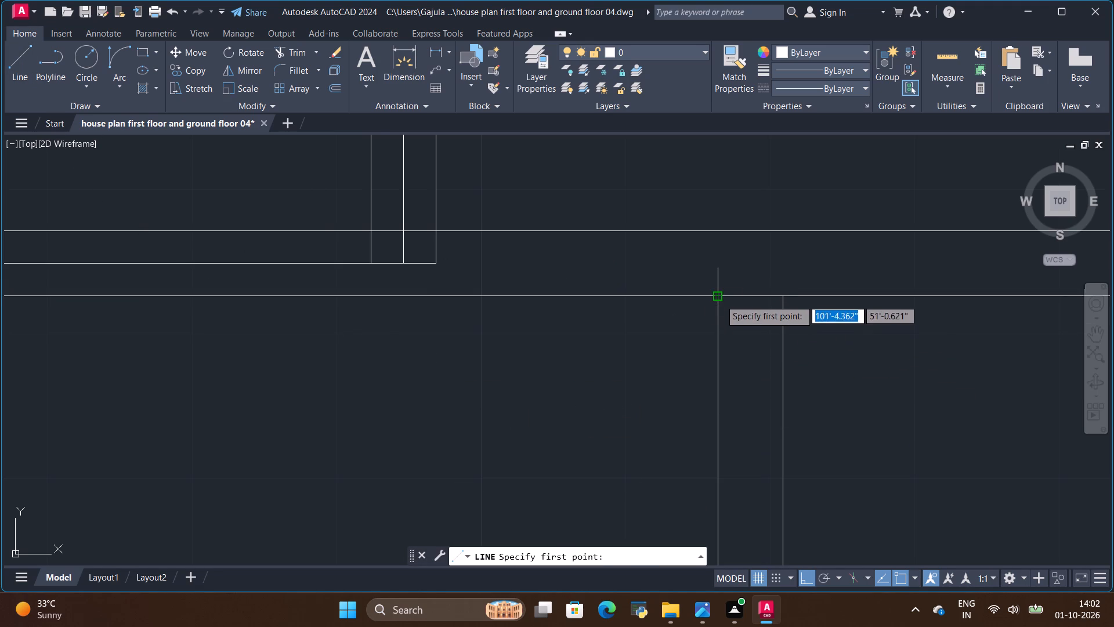
pyautogui.click(720, 299)
pyautogui.click(781, 293)
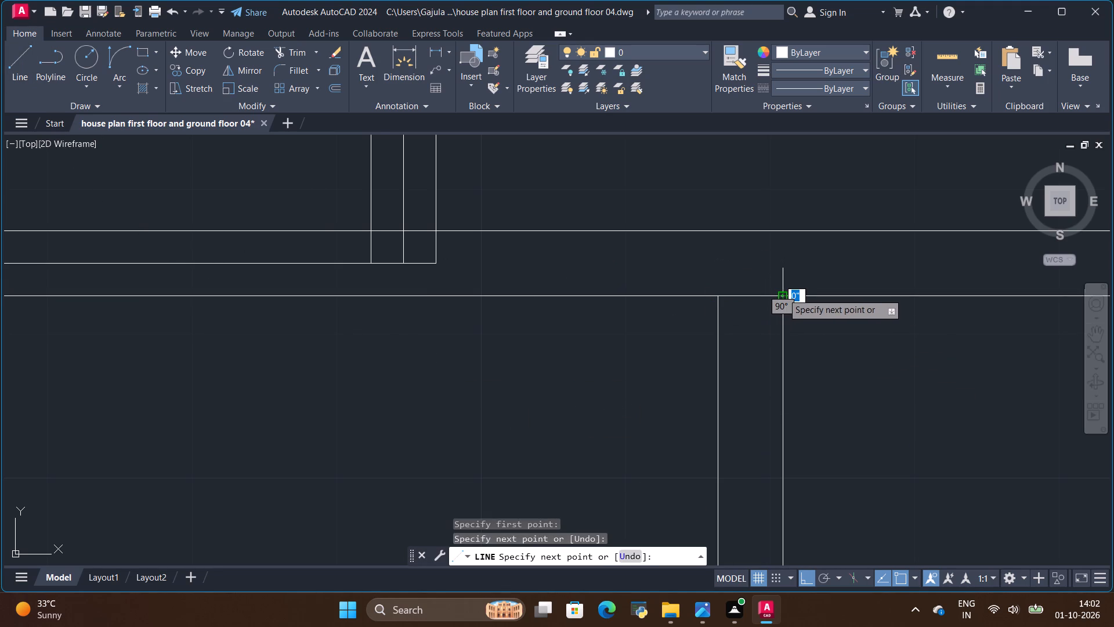
pyautogui.press('Escape')
# Compare the drawn hall-porch wall with the ground floor reference image, examining the door position between the drawing hall and the stair.
pyautogui.hotkey('alt', 'Tab')
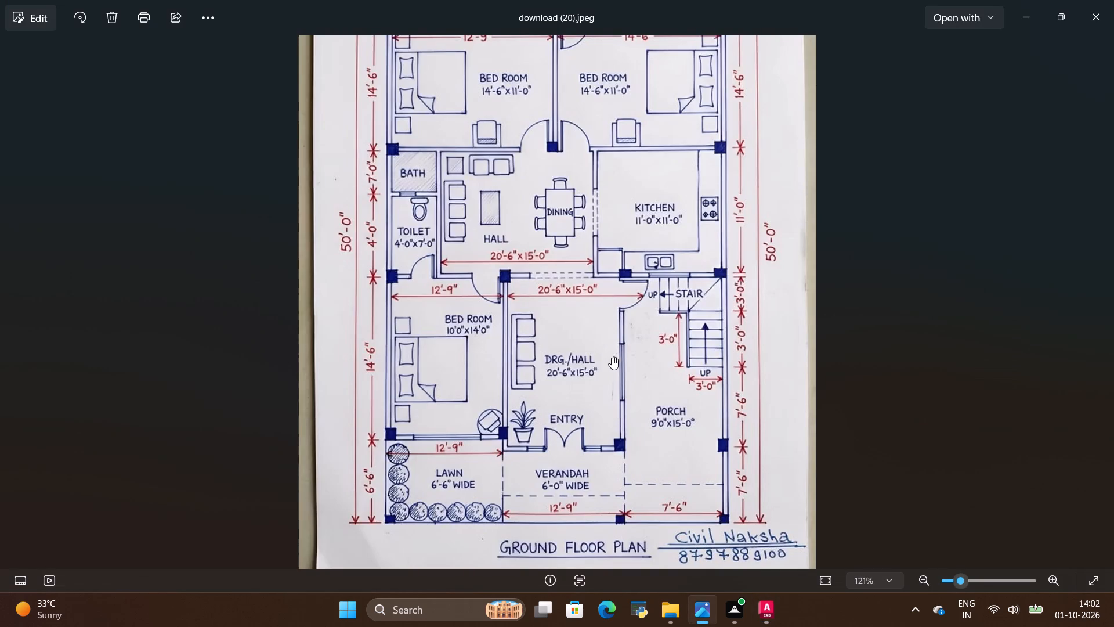
pyautogui.scroll(5, 619, 283)
pyautogui.scroll(1, 690, 304)
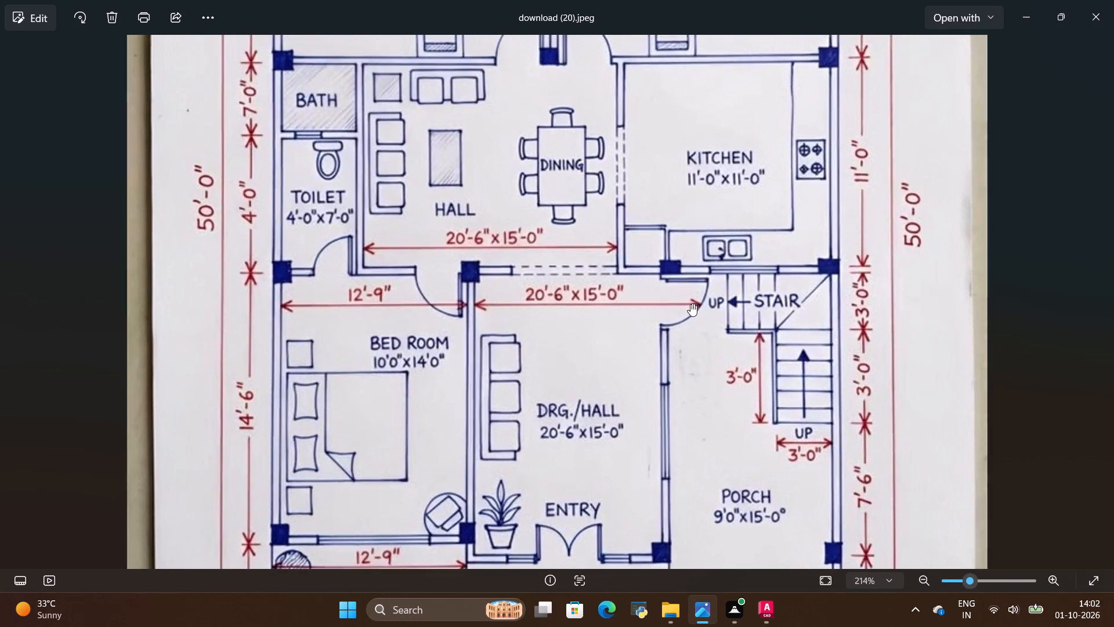
pyautogui.scroll(1, 690, 304)
pyautogui.hotkey('alt', 'Tab')
pyautogui.scroll(-3, 718, 347)
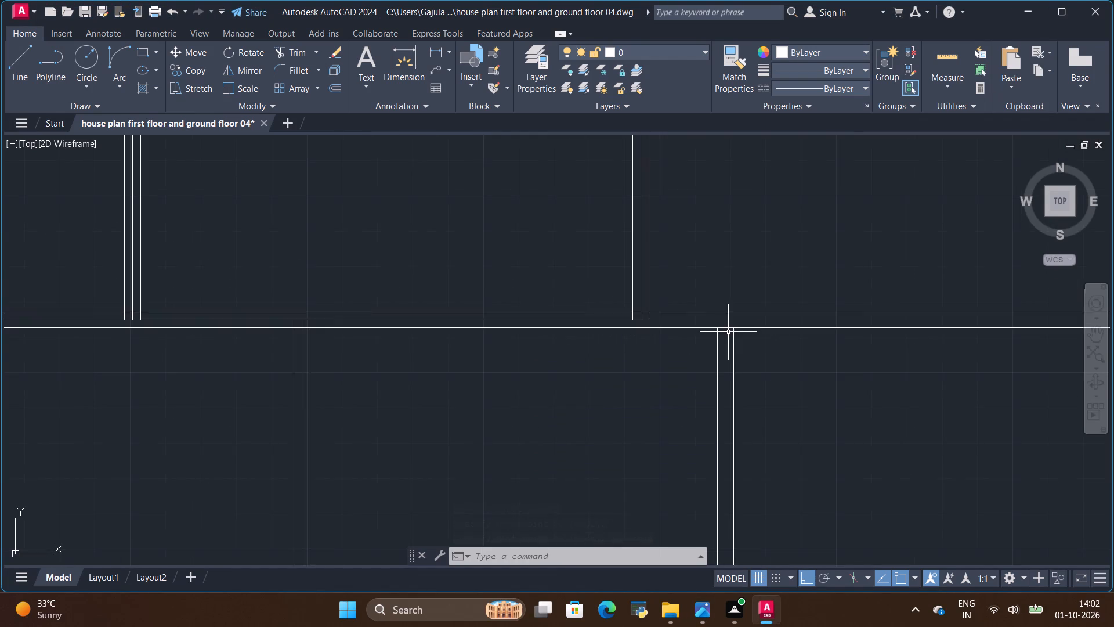
pyautogui.scroll(-4, 728, 333)
pyautogui.scroll(3, 752, 334)
pyautogui.hotkey('alt', 'Tab')
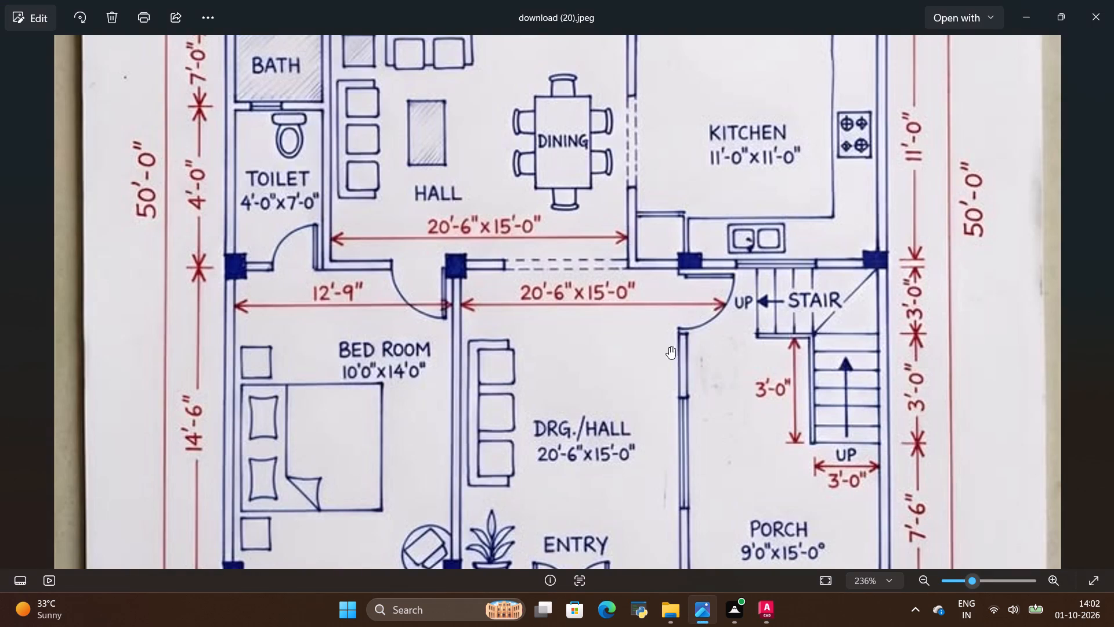
pyautogui.scroll(-4, 632, 345)
pyautogui.hotkey('alt', 'Tab')
# Copy the short line at the hall-porch wall's upper end 4" straight down inside the wall.
pyautogui.scroll(2, 646, 314)
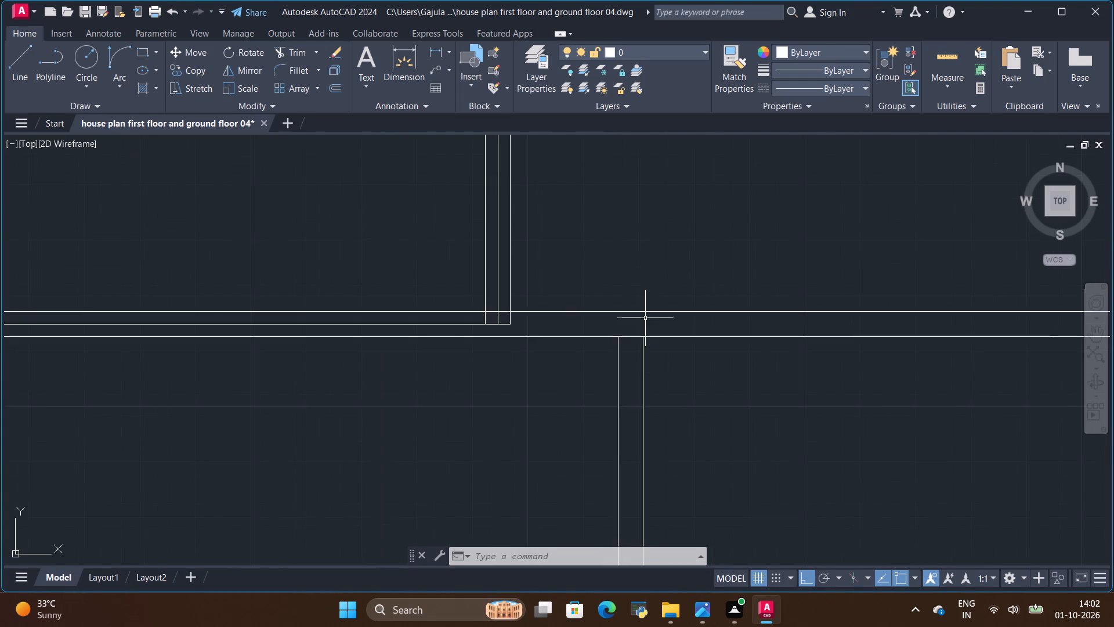
pyautogui.scroll(1, 637, 341)
pyautogui.click(631, 336)
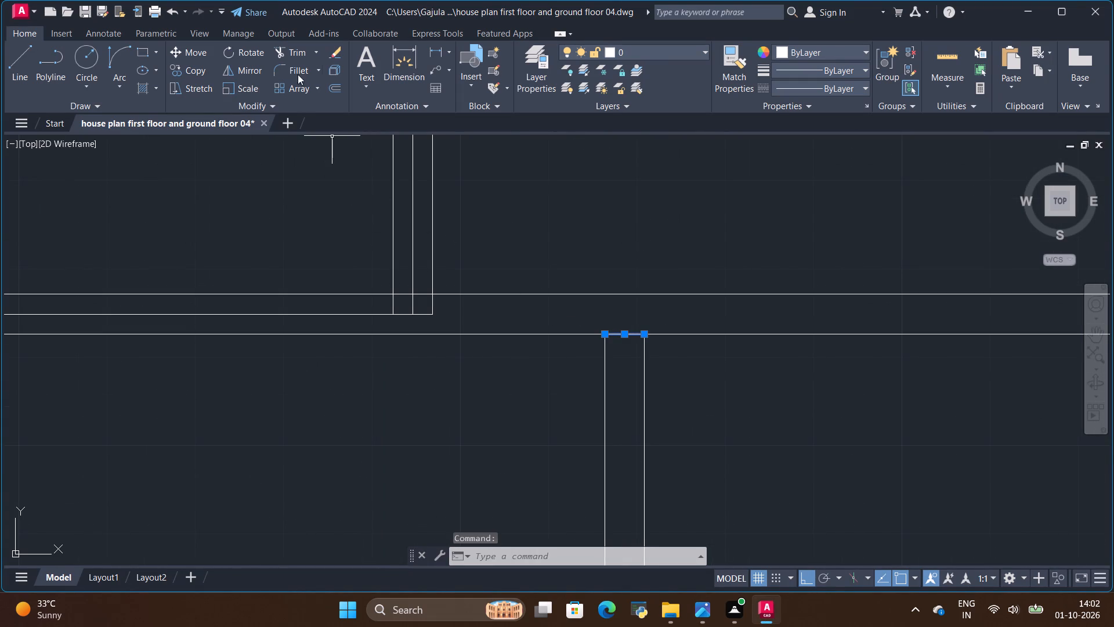
pyautogui.click(197, 70)
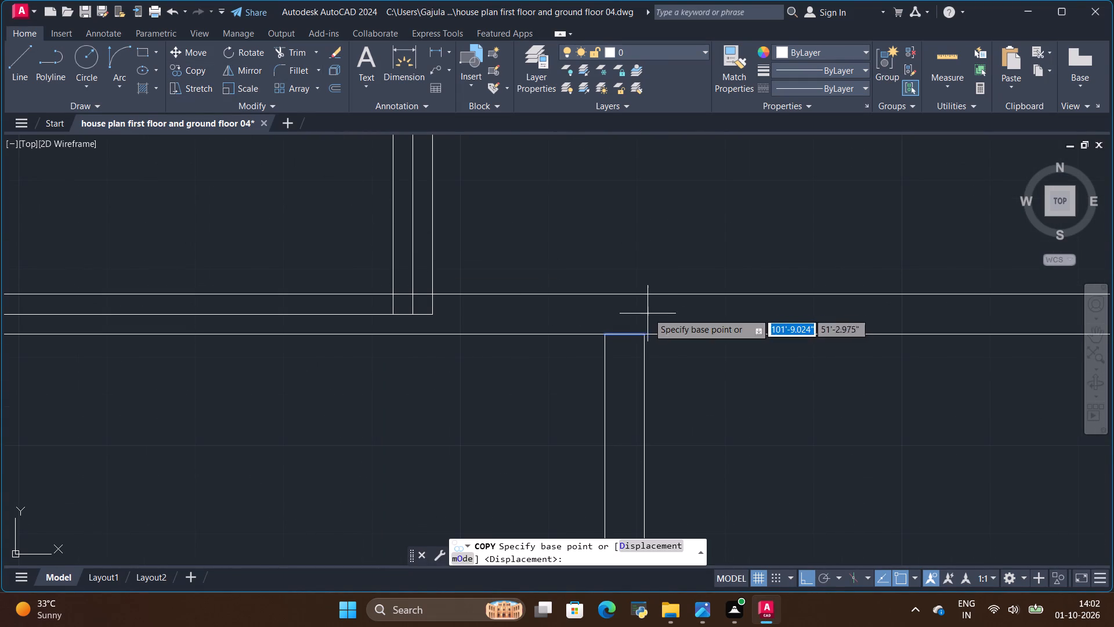
pyautogui.click(624, 338)
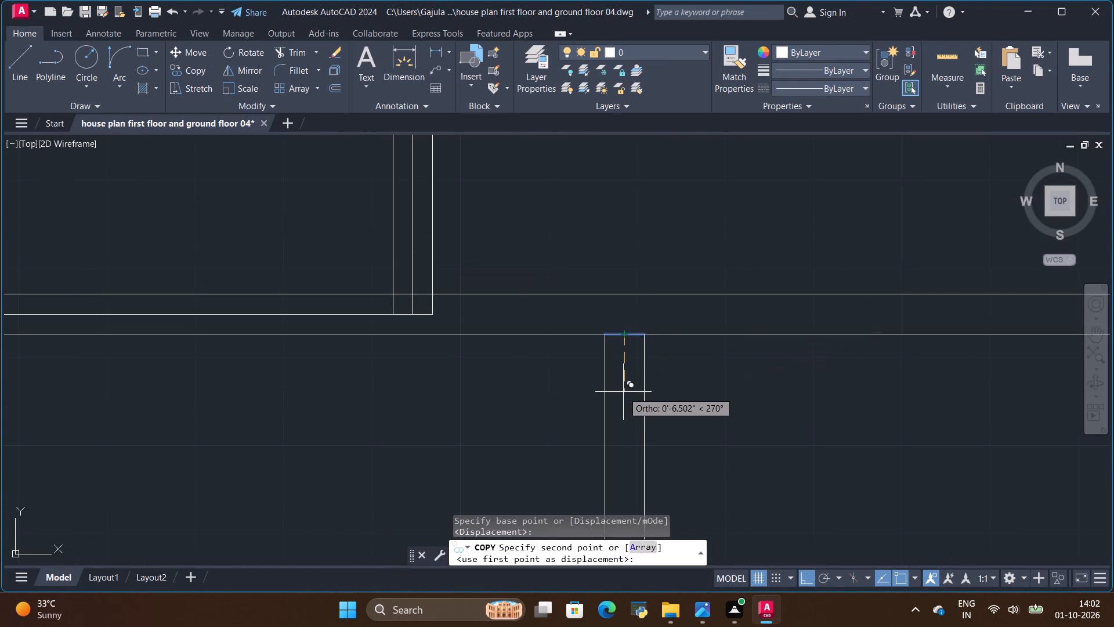
pyautogui.press('BackSpace')
pyautogui.press('BackSpace')
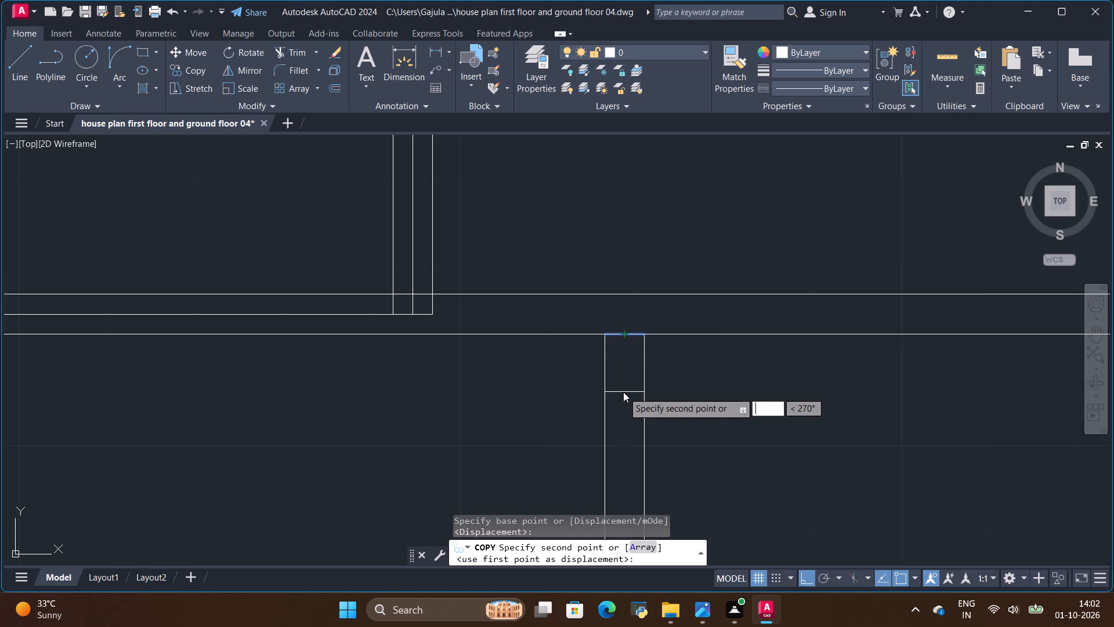
pyautogui.press('4')
pyautogui.hotkey('shift', '"')
pyautogui.press('Return')
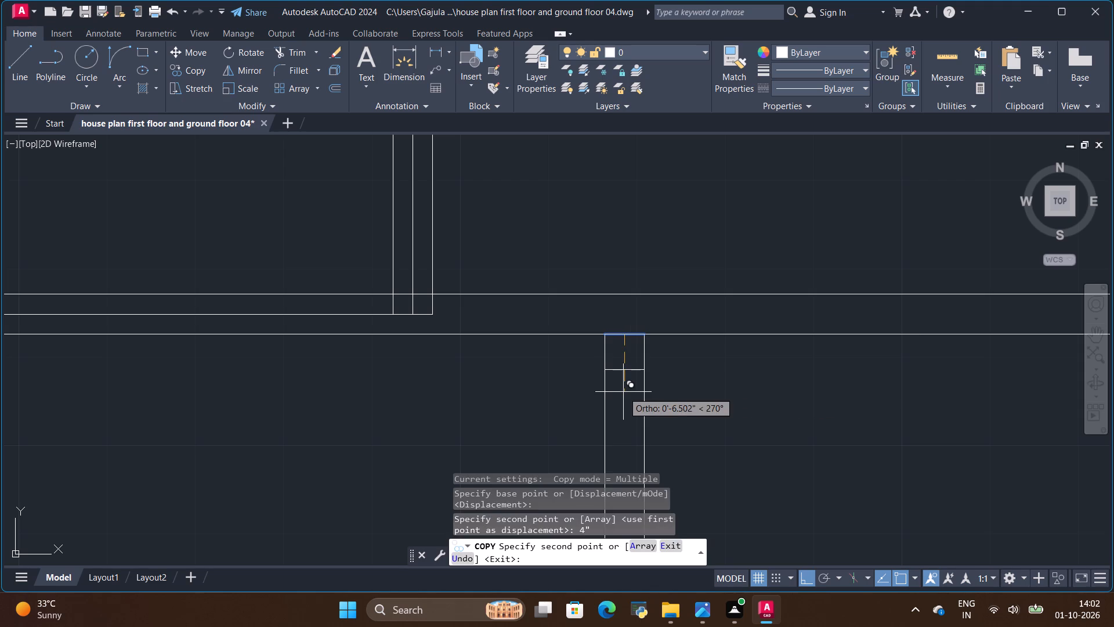
pyautogui.press('Escape')
pyautogui.scroll(-3, 761, 254)
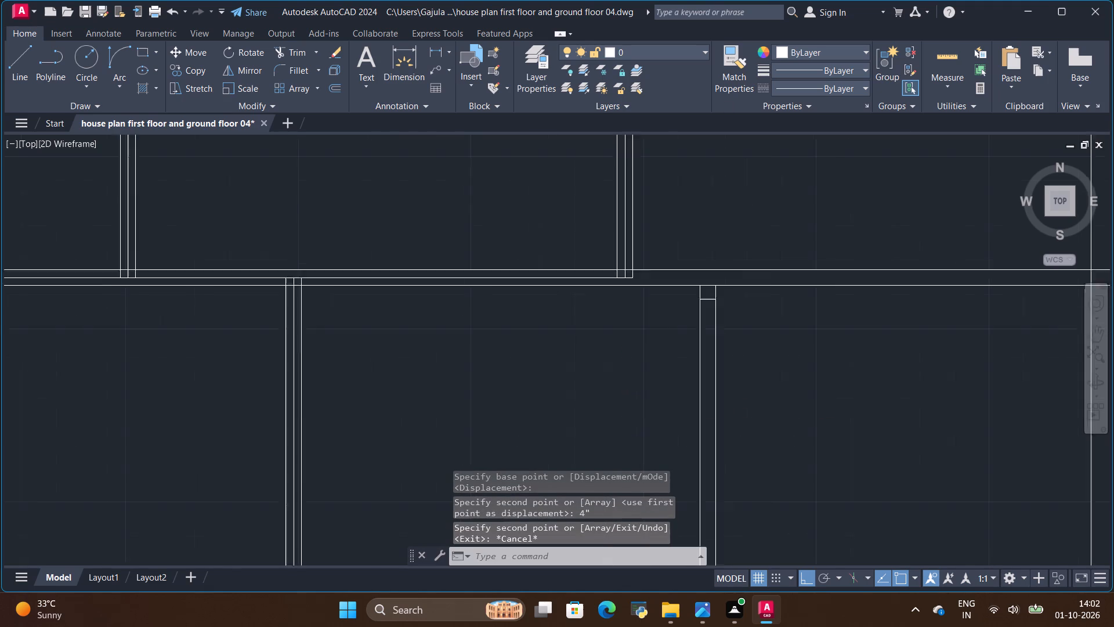
# Copy the lower short line in the hall-porch wall 3' further down to mark the door opening's other edge.
pyautogui.scroll(2, 759, 222)
pyautogui.click(663, 343)
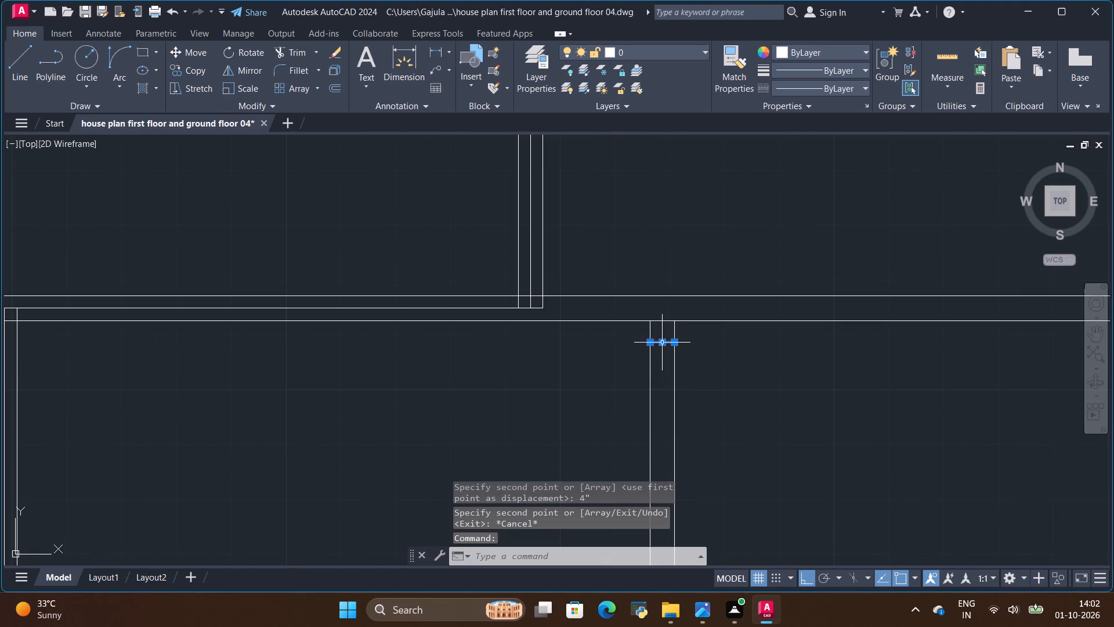
pyautogui.click(197, 73)
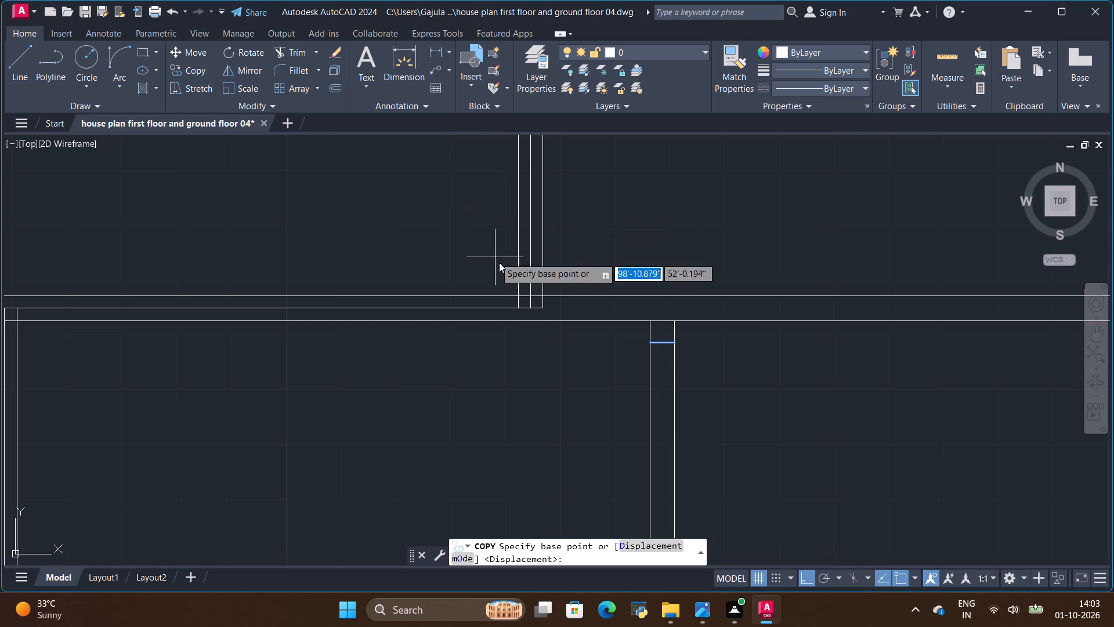
pyautogui.scroll(1, 657, 375)
pyautogui.click(664, 322)
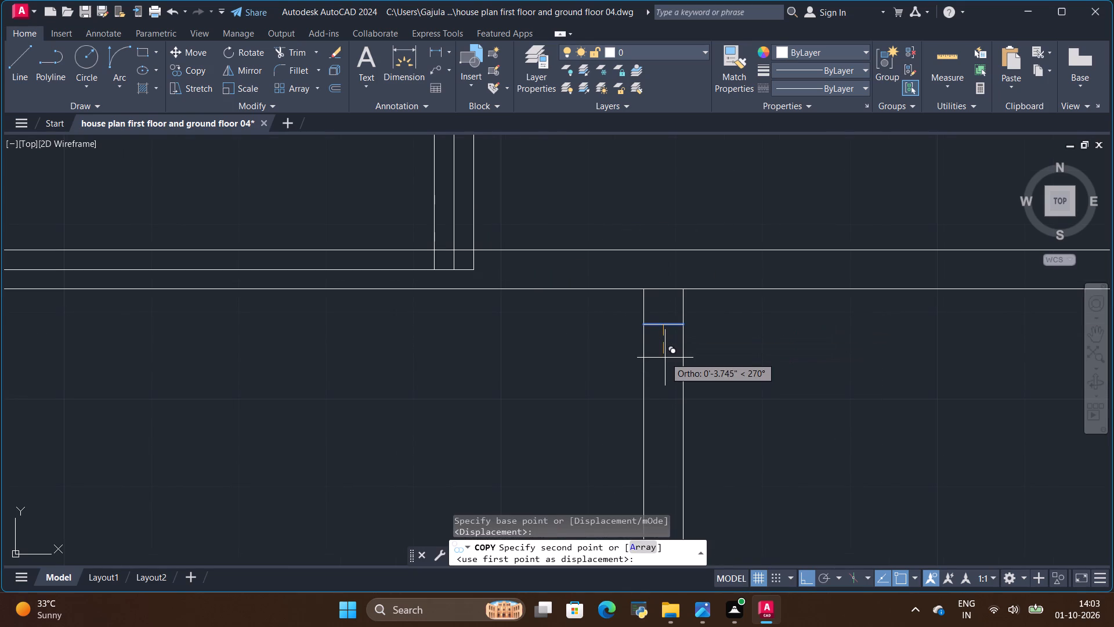
pyautogui.press('BackSpace')
pyautogui.press('BackSpace')
pyautogui.write("3'")
pyautogui.press('Return')
pyautogui.press('Escape')
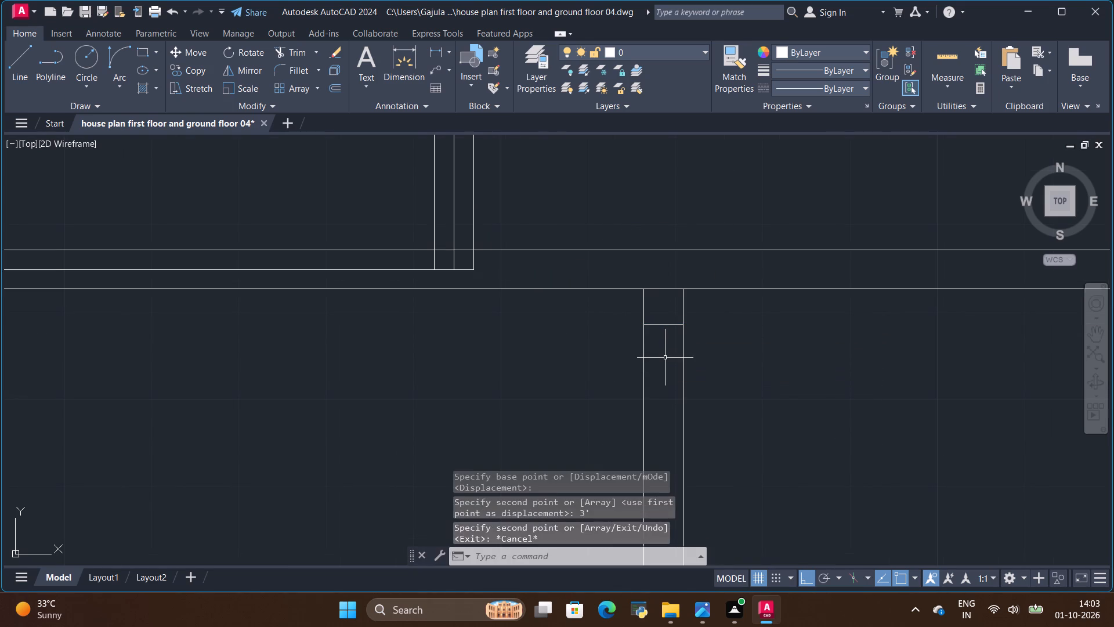
# Trim away both hall-porch wall lines between the two short cross lines to open the 3' doorway.
pyautogui.scroll(-2, 661, 275)
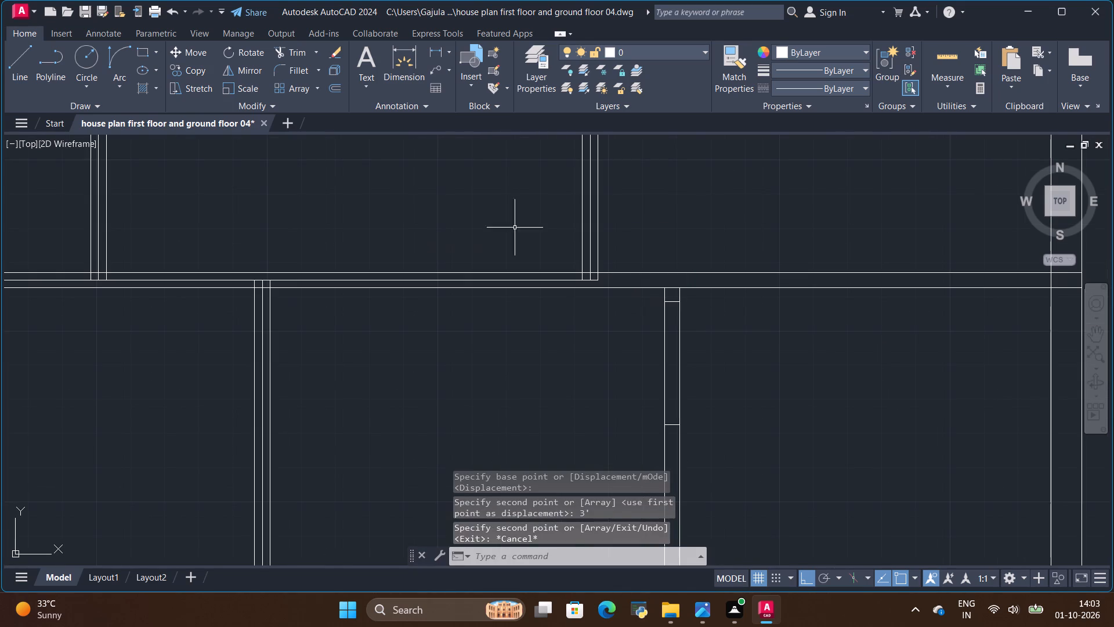
pyautogui.click(292, 49)
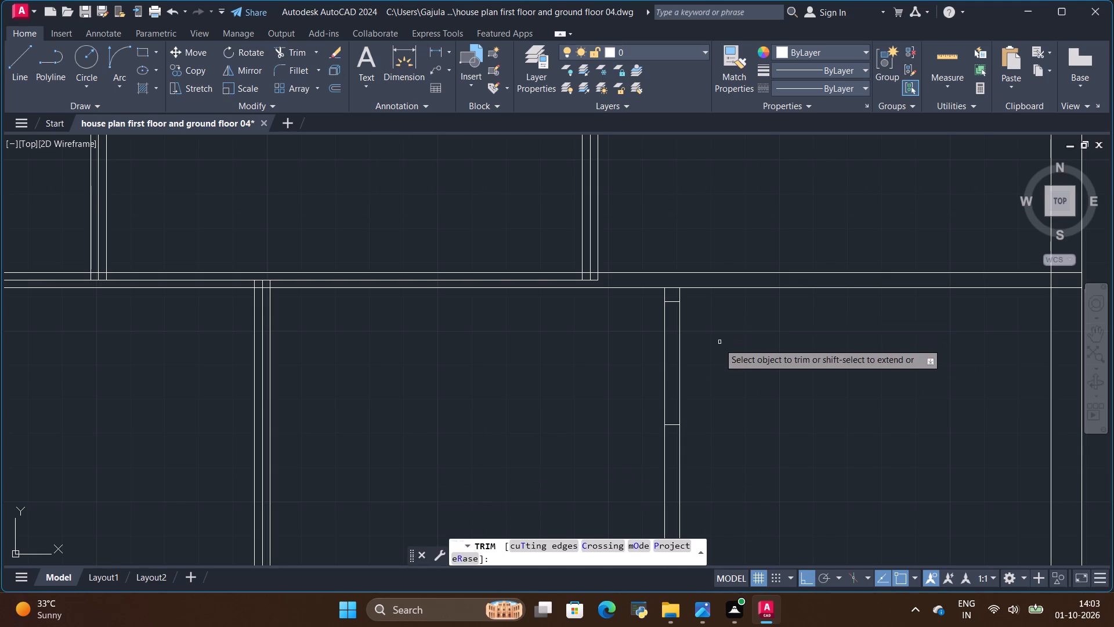
pyautogui.scroll(1, 719, 344)
pyautogui.moveTo(691, 367); pyautogui.dragTo(595, 370)
pyautogui.scroll(-2, 730, 329)
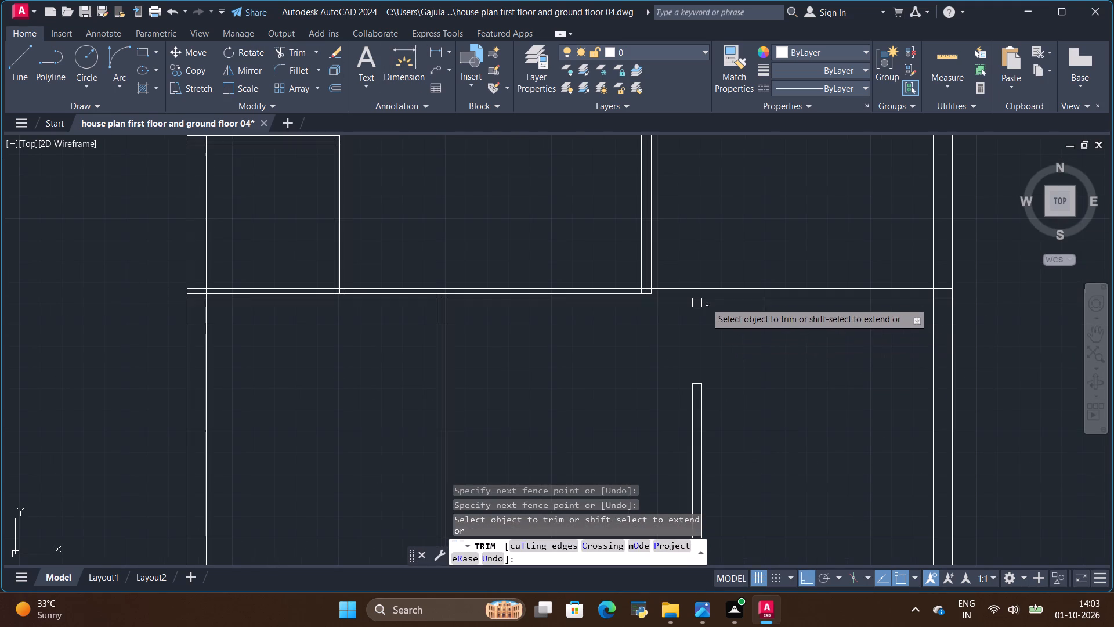
pyautogui.scroll(-4, 730, 298)
pyautogui.scroll(-1, 623, 359)
pyautogui.scroll(3, 641, 315)
pyautogui.scroll(1, 603, 454)
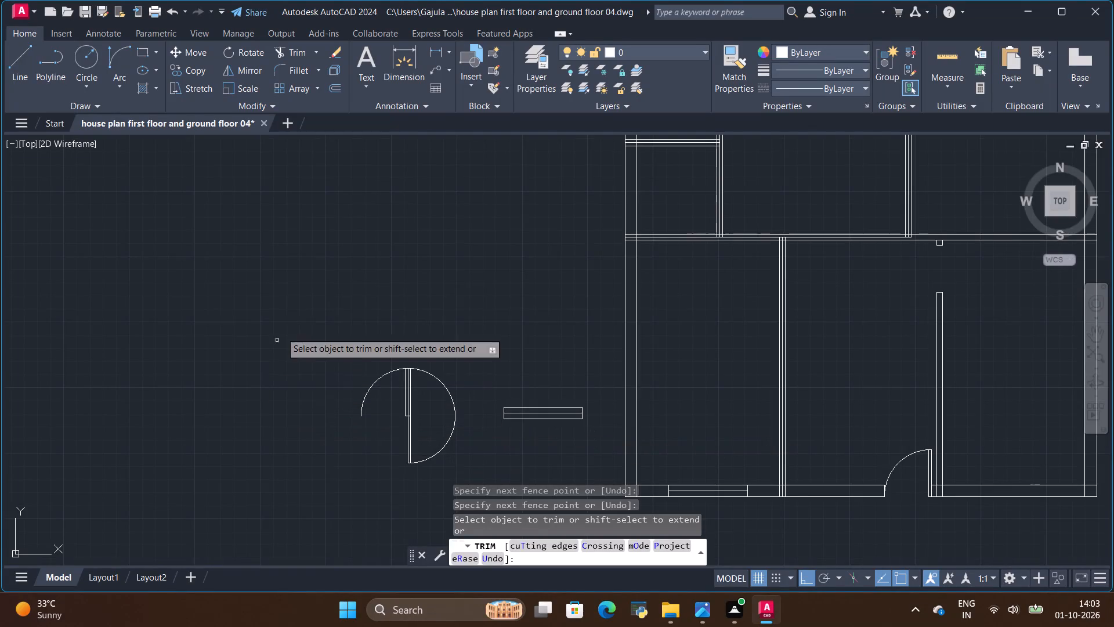
pyautogui.press('space')
# Copy the upper, right-facing door outside the plan twice: about 4'-6" above the original and once to its left.
pyautogui.click(411, 374)
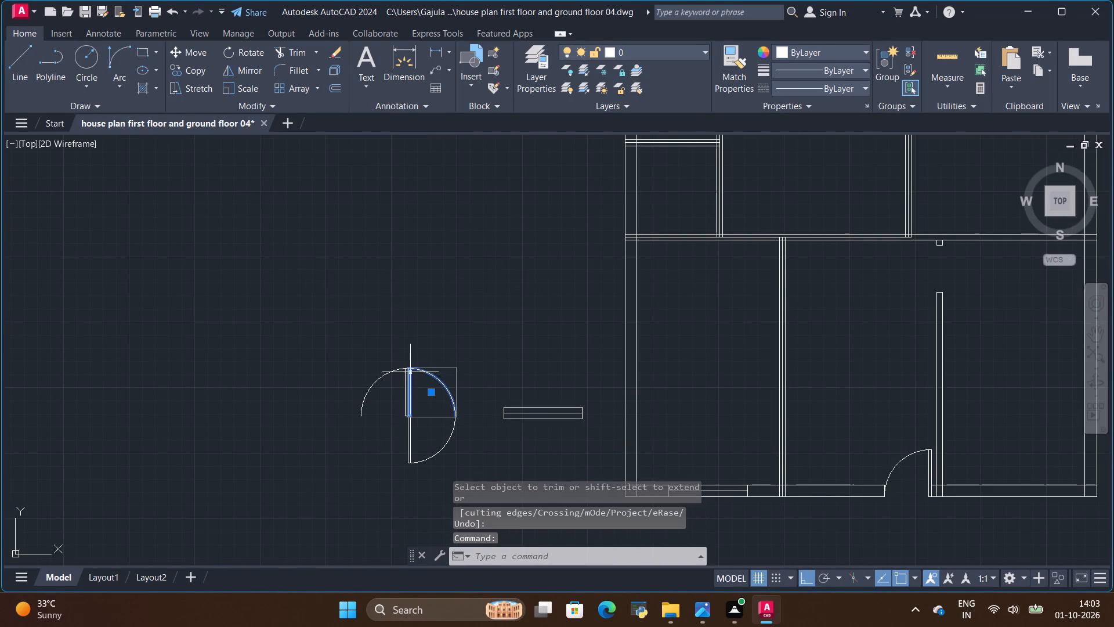
pyautogui.click(187, 73)
pyautogui.scroll(1, 402, 446)
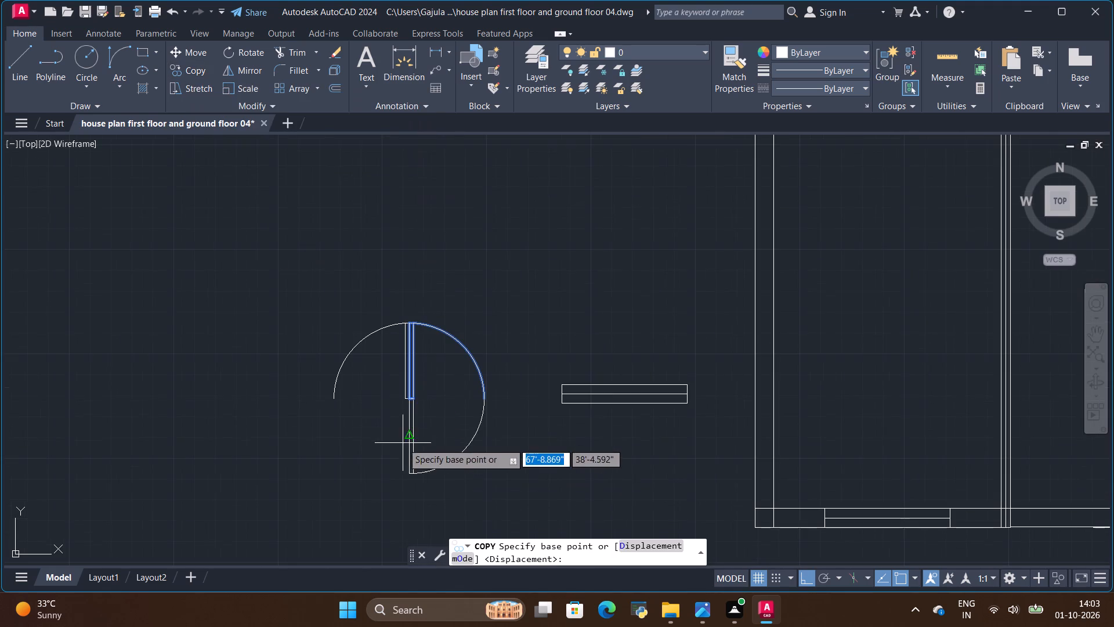
pyautogui.click(409, 397)
pyautogui.click(345, 285)
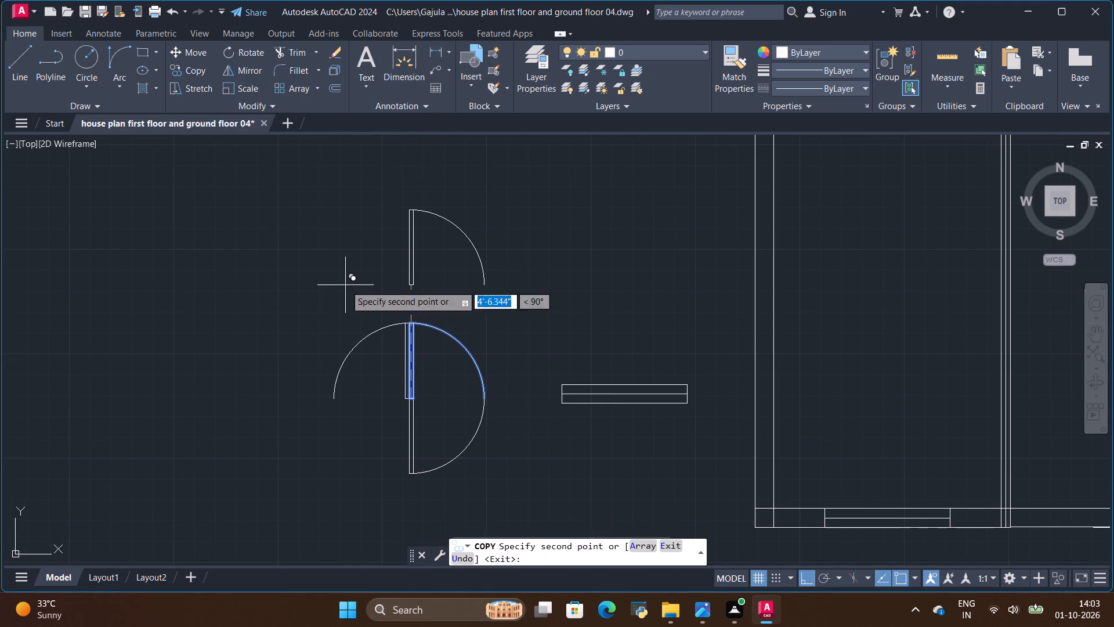
pyautogui.click(201, 258)
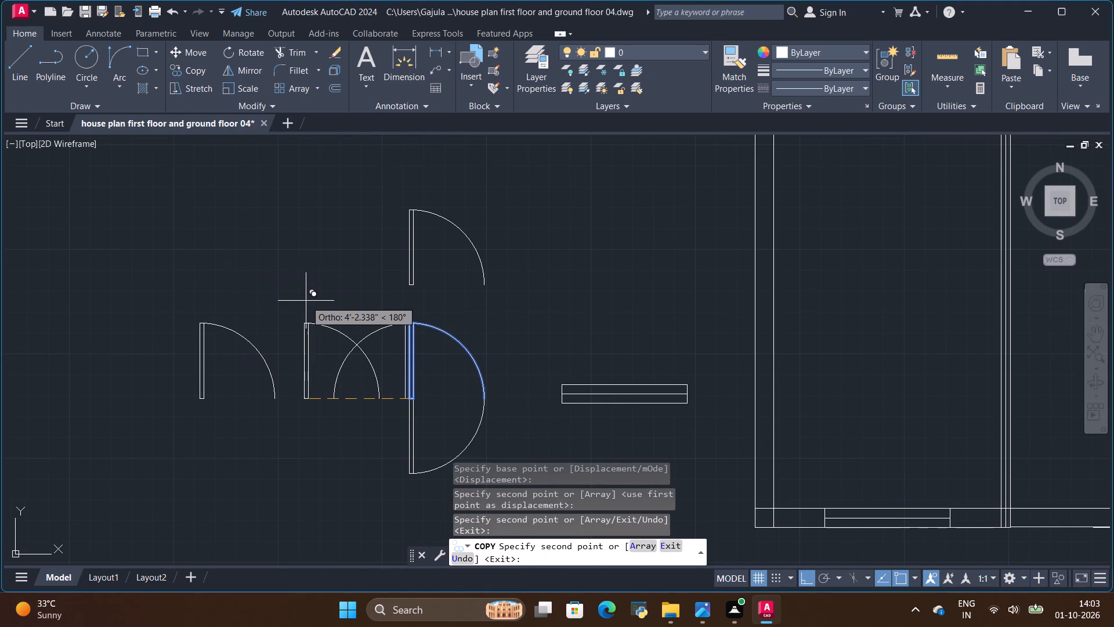
pyautogui.press('Escape')
# Rotate the upper door copy freehand by about 252° around the open end of its swing arc.
pyautogui.scroll(-2, 505, 353)
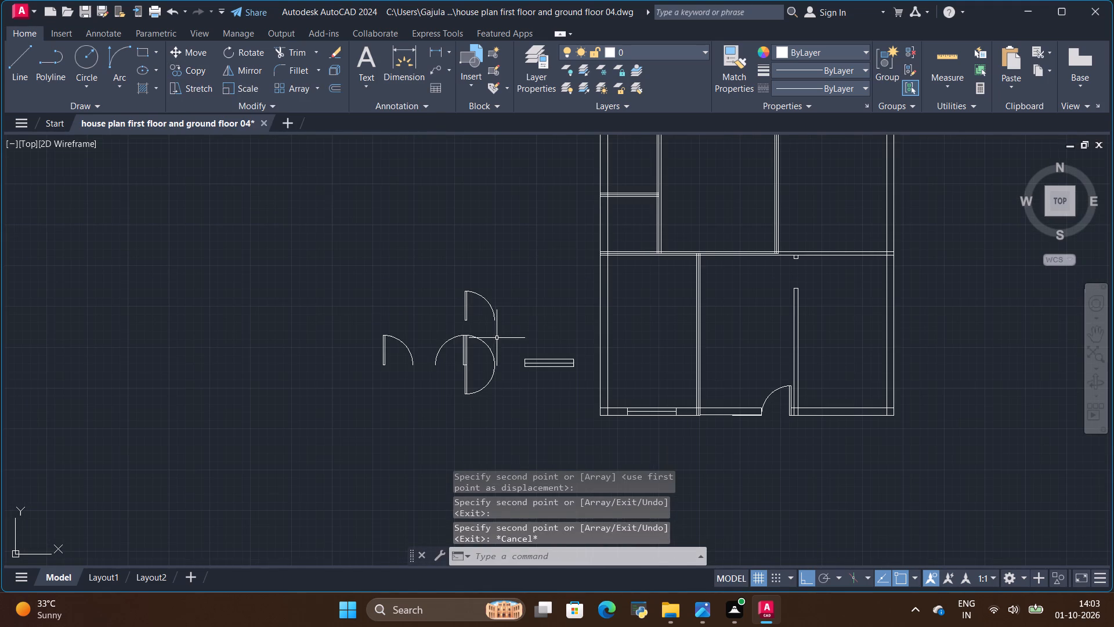
pyautogui.click(462, 313)
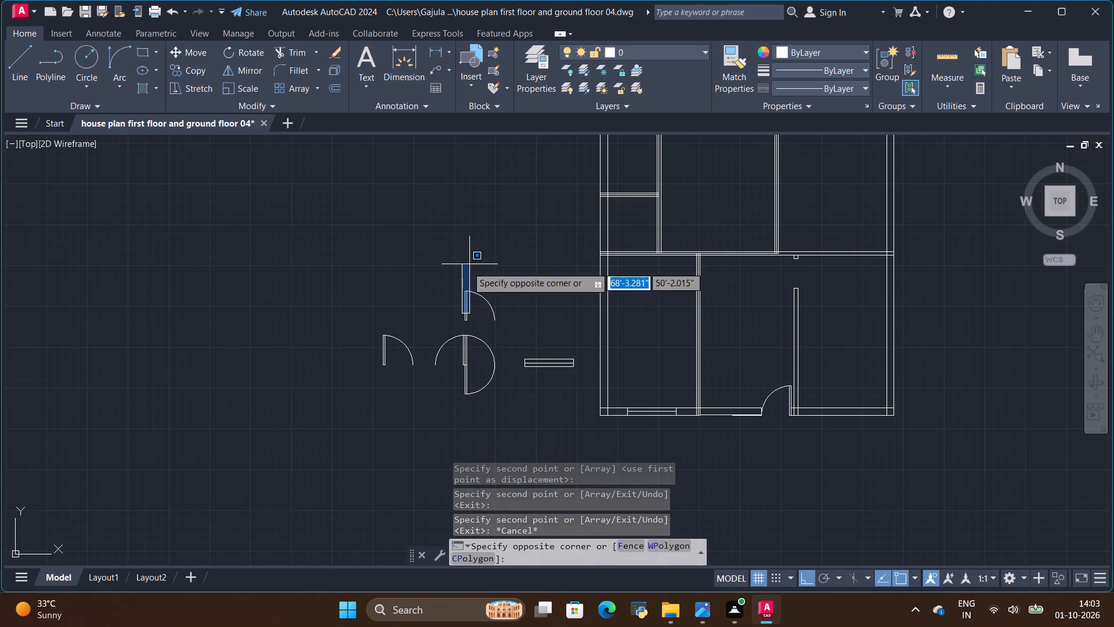
pyautogui.press('Escape')
pyautogui.click(476, 293)
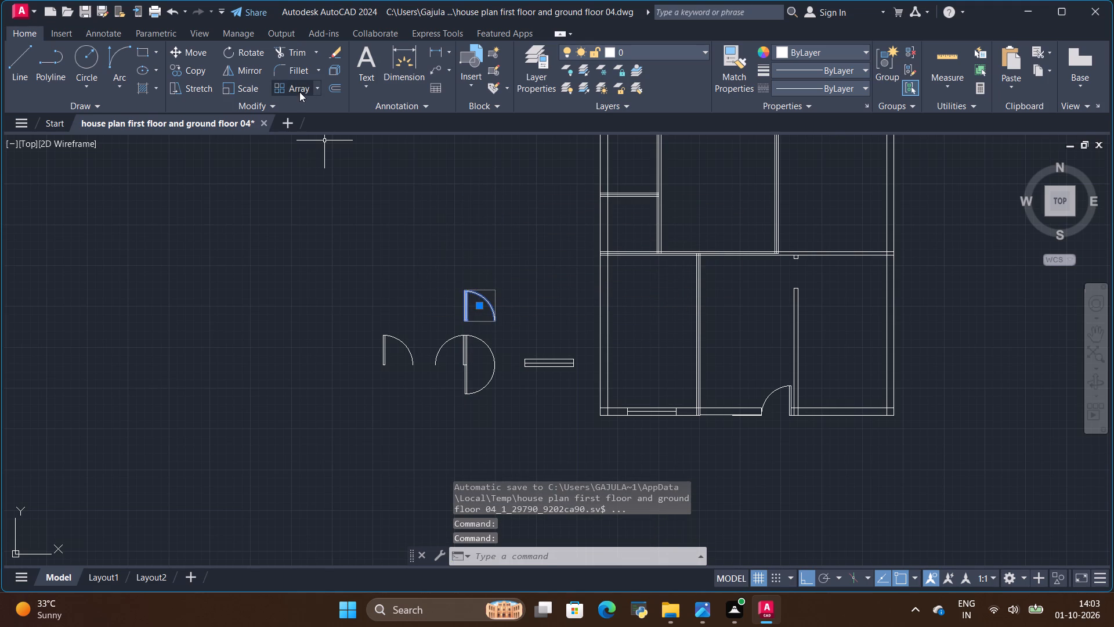
pyautogui.click(249, 55)
pyautogui.click(497, 322)
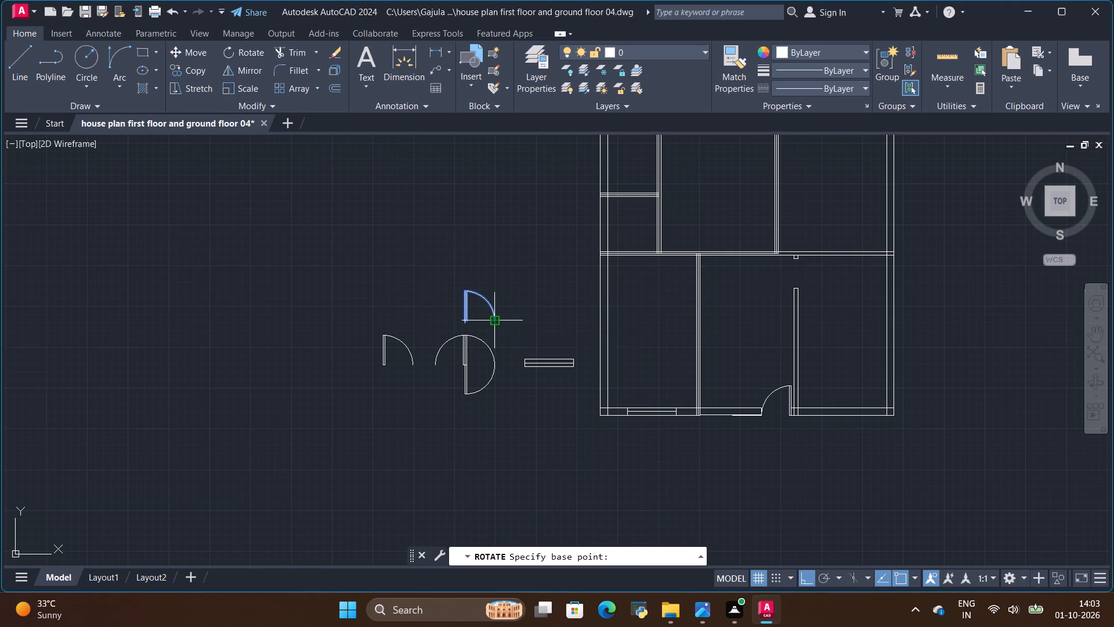
pyautogui.click(494, 340)
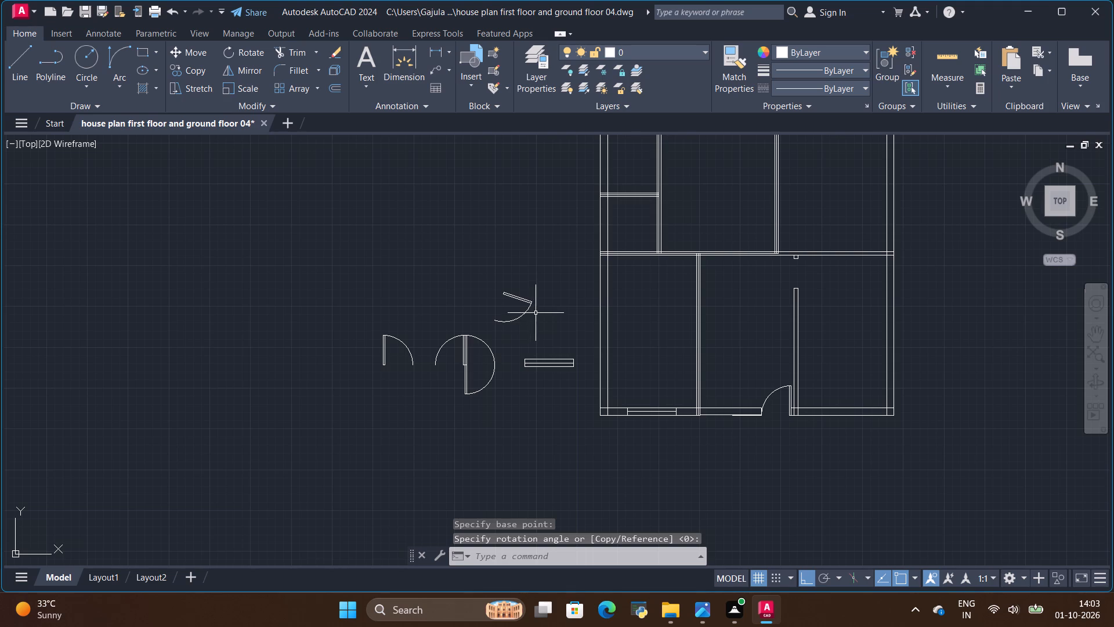
# Rotate the tilted door copy outside the plan by about 19° around its hinge corner, with Ortho off, so its leaf lies roughly horizontal.
pyautogui.click(513, 322)
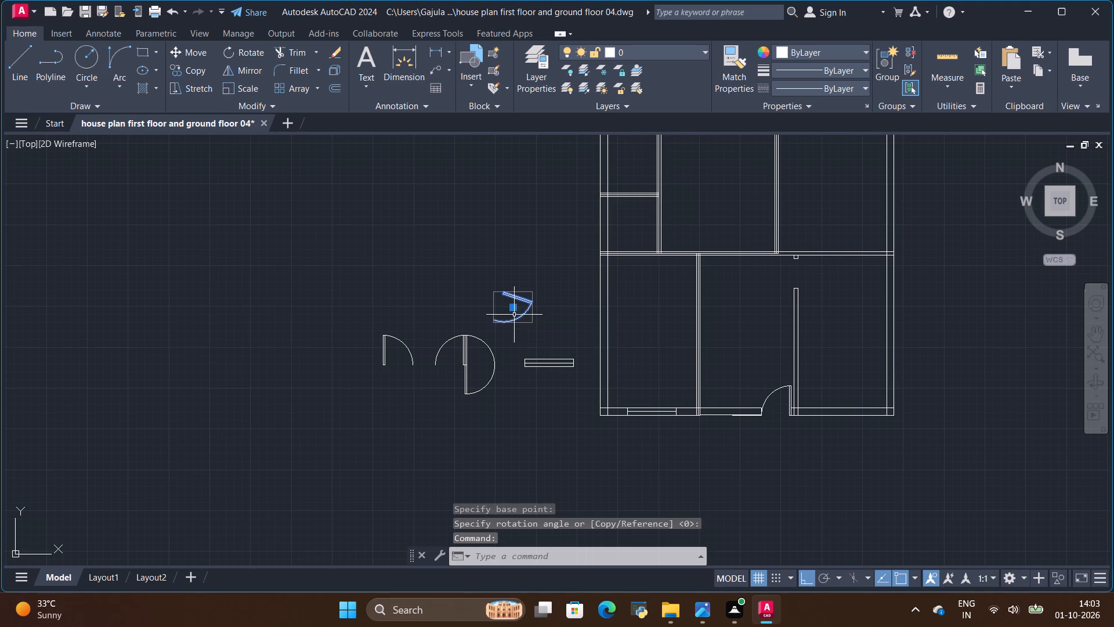
pyautogui.click(244, 50)
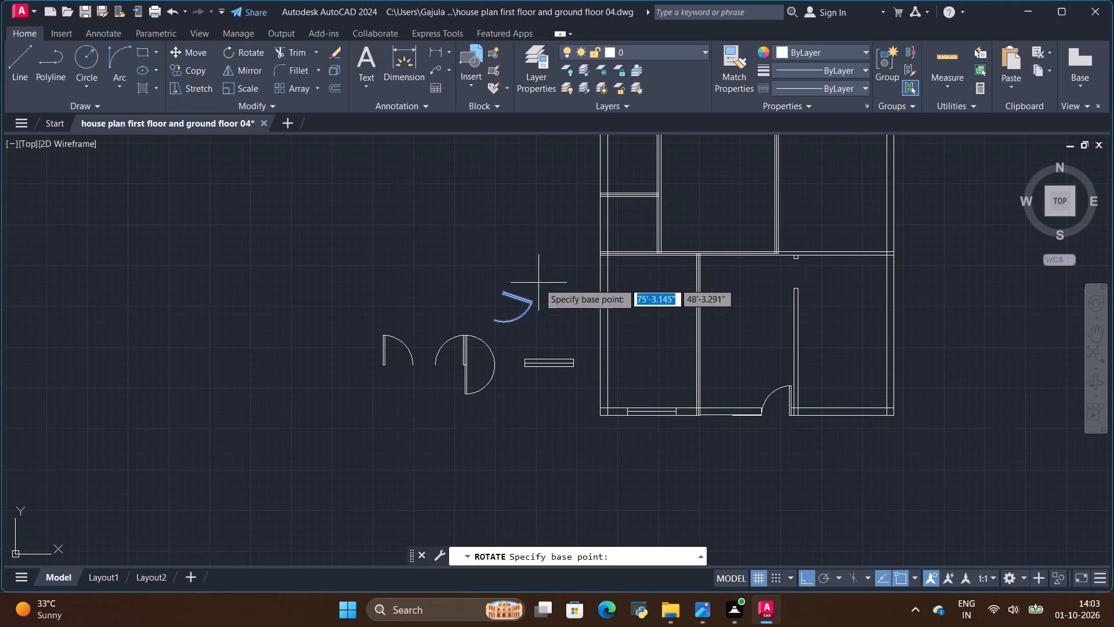
pyautogui.click(508, 293)
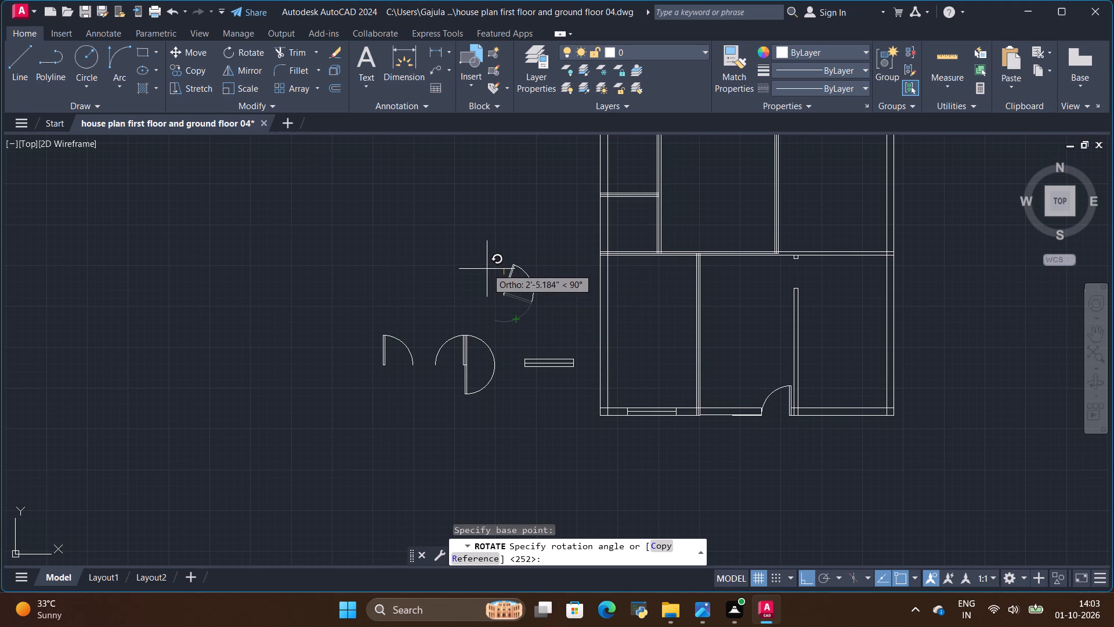
pyautogui.scroll(4, 494, 266)
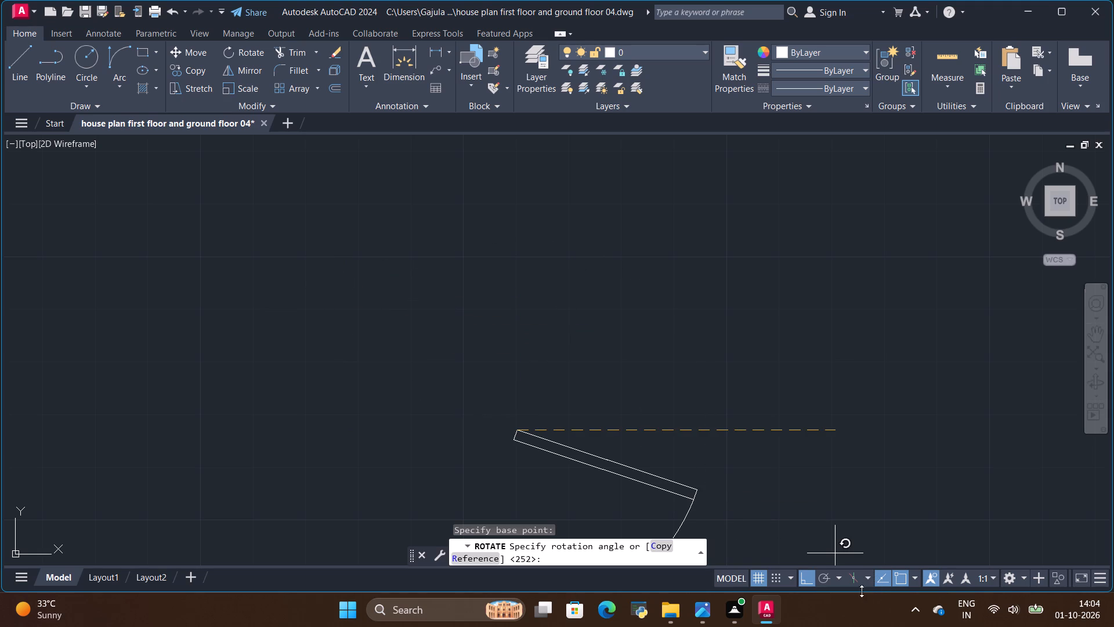
pyautogui.click(804, 576)
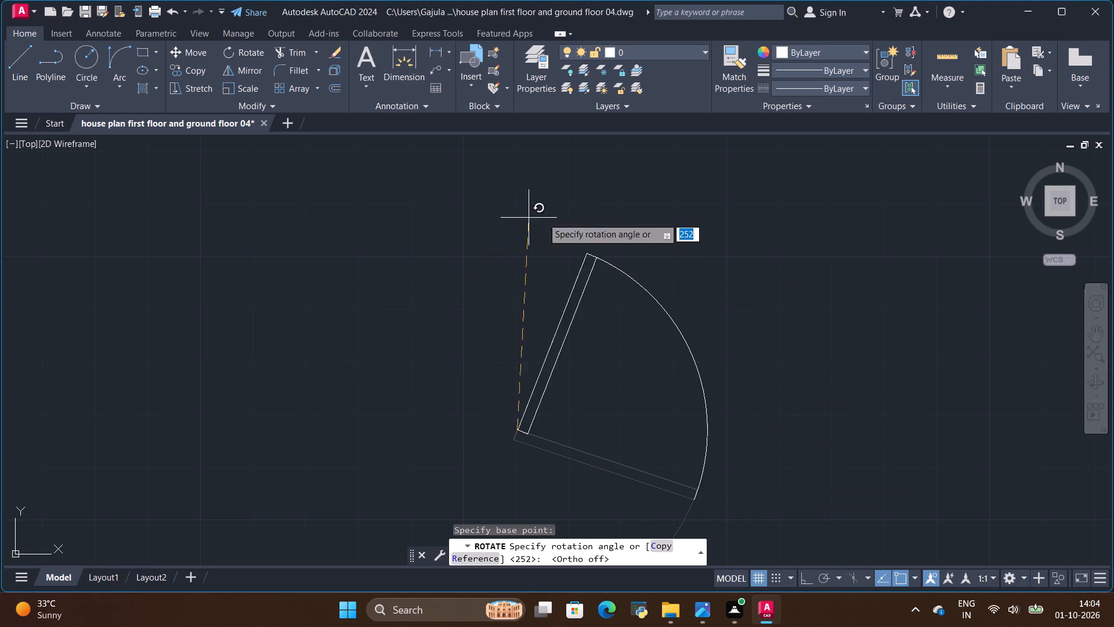
pyautogui.scroll(-4, 680, 265)
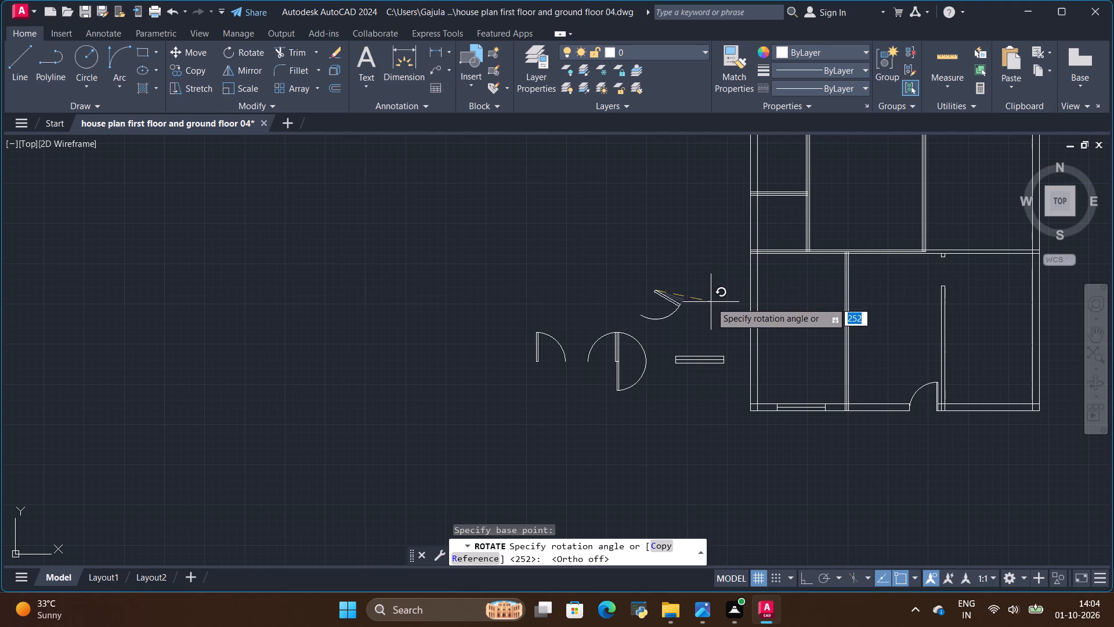
pyautogui.scroll(3, 699, 285)
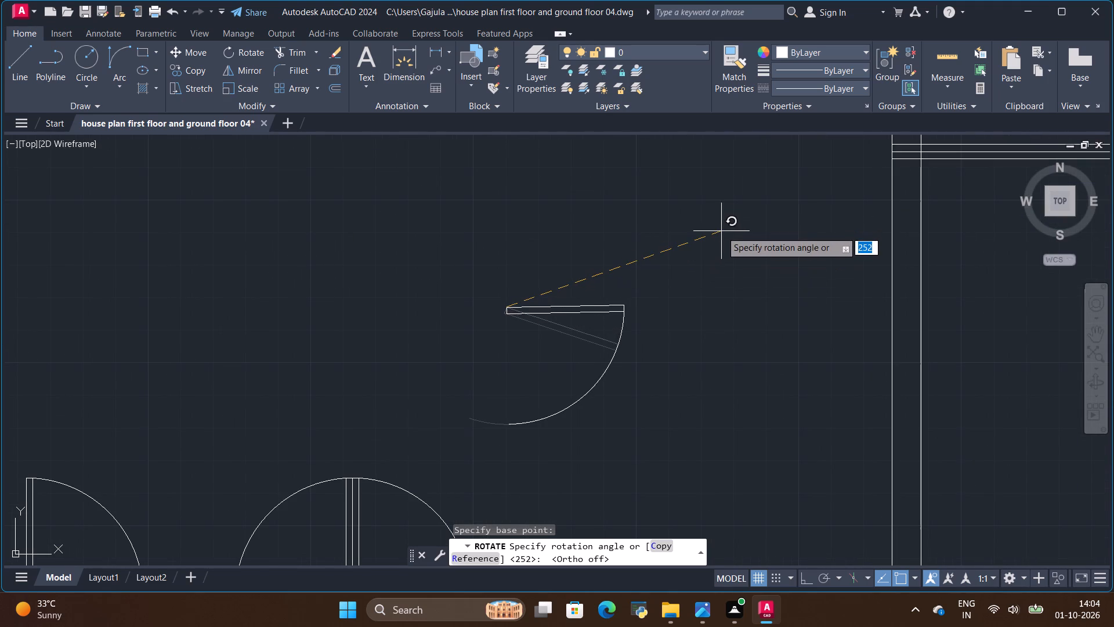
pyautogui.click(721, 231)
# Copy the rotated door into the hall-porch wall opening, placing its hinge corner on the porch-side corner of the upper wall stub.
pyautogui.click(600, 308)
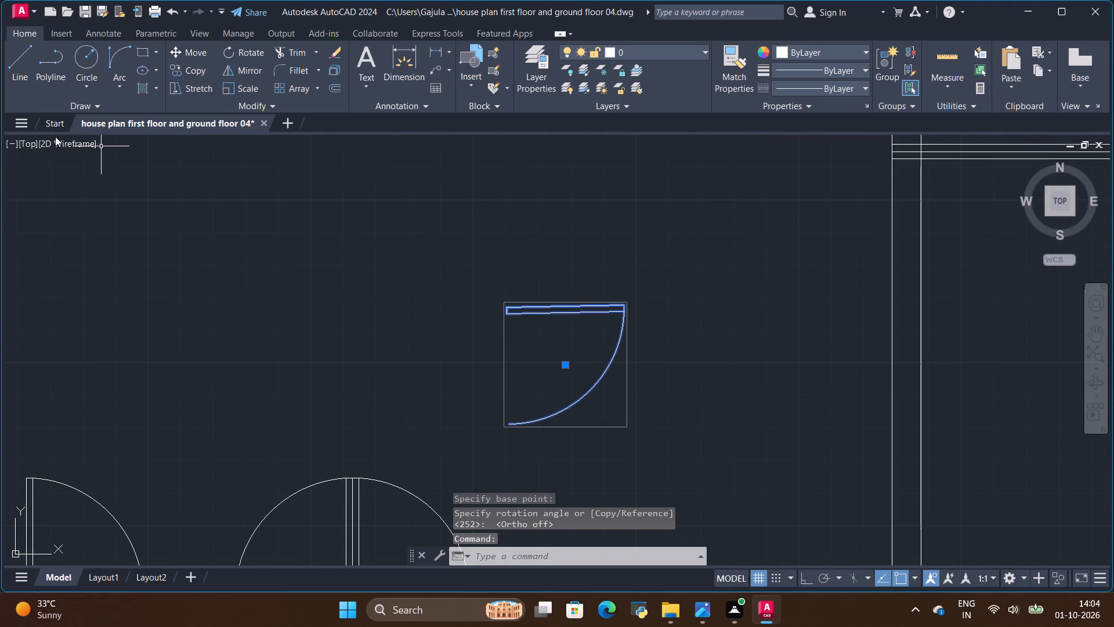
pyautogui.click(186, 67)
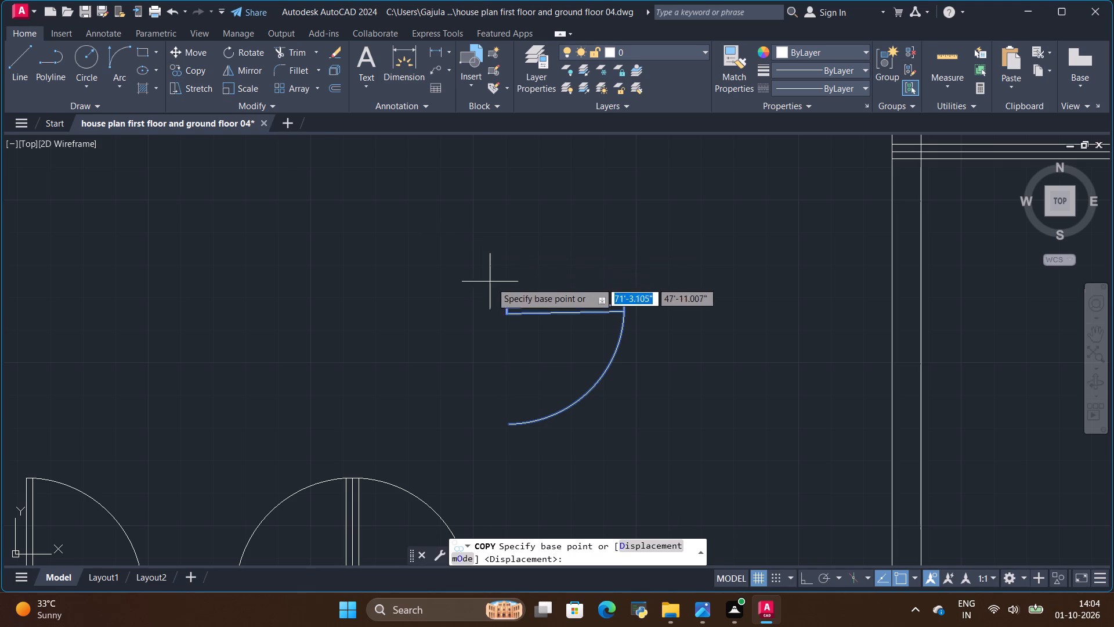
pyautogui.click(507, 301)
pyautogui.scroll(-3, 375, 254)
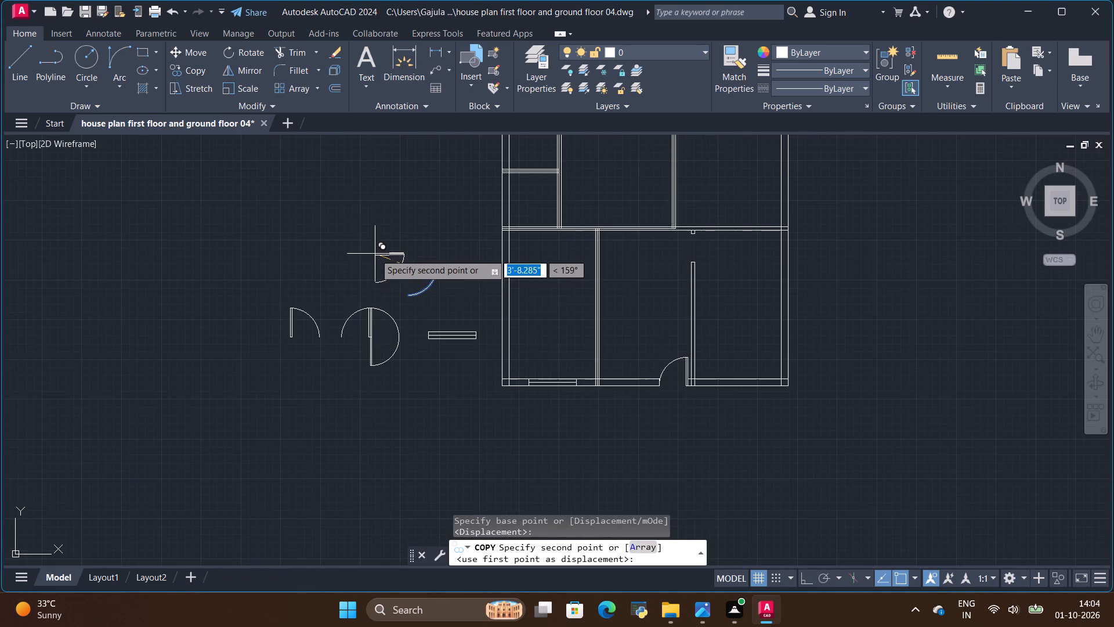
pyautogui.scroll(5, 712, 243)
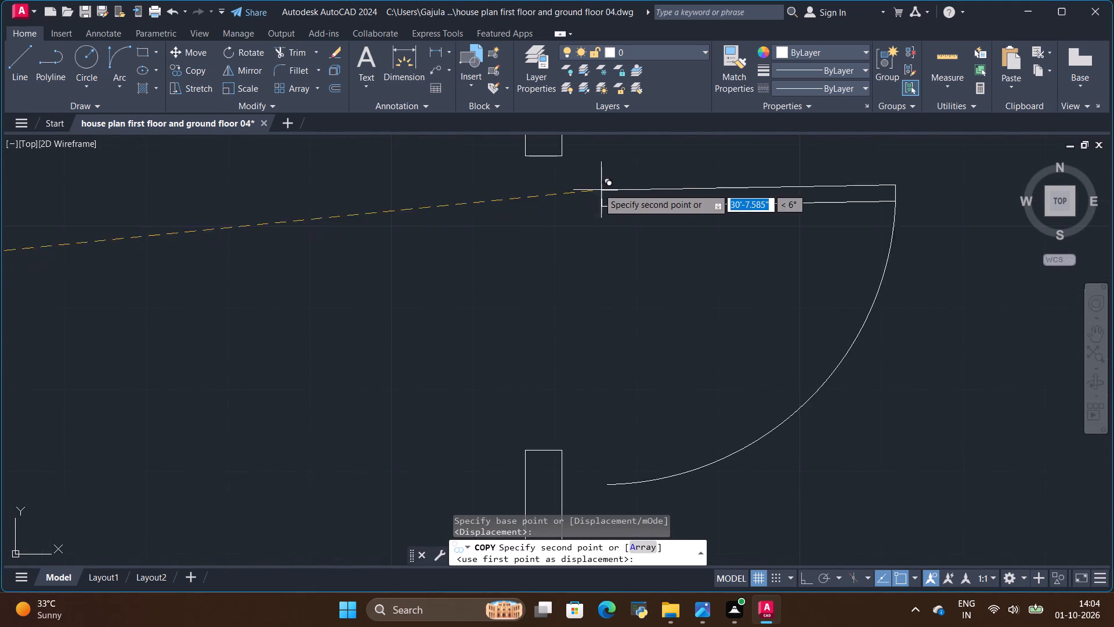
pyautogui.click(566, 158)
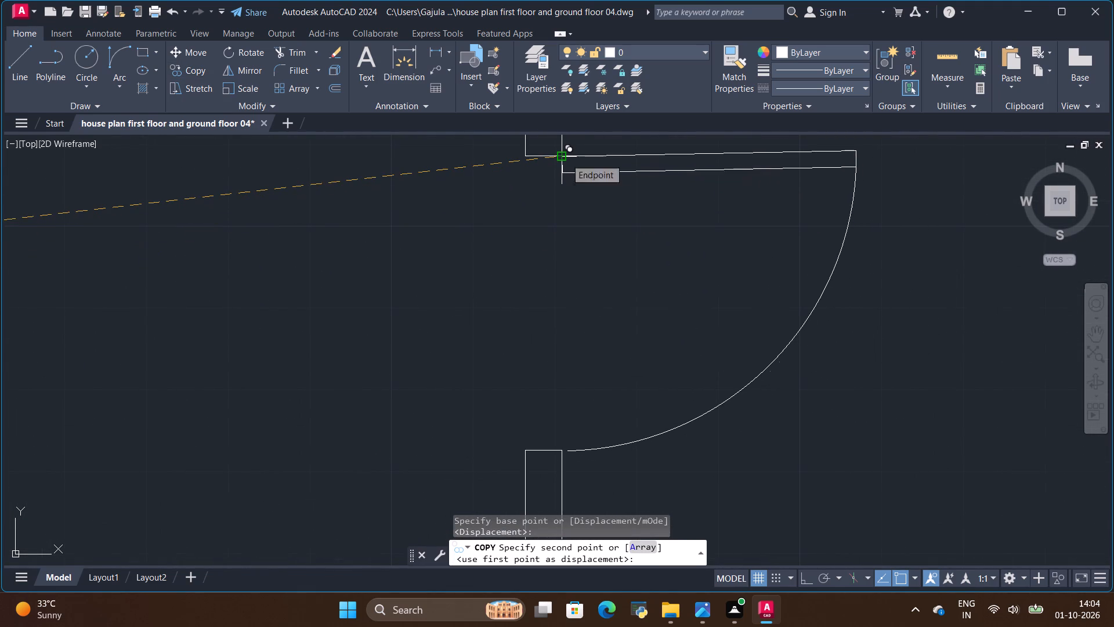
pyautogui.scroll(-2, 634, 257)
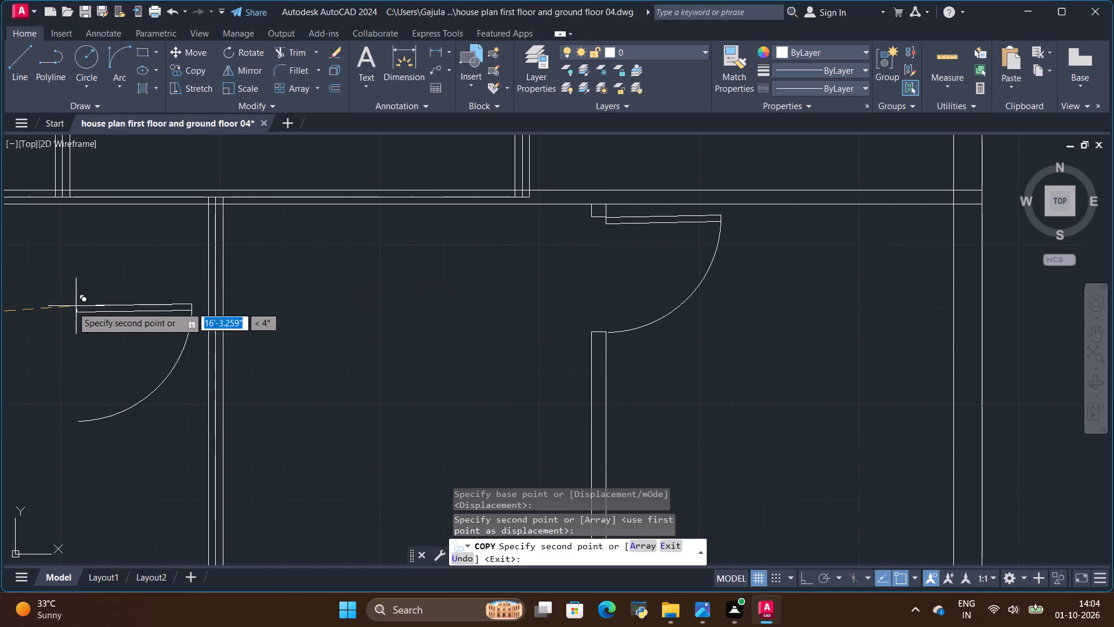
pyautogui.press('Escape')
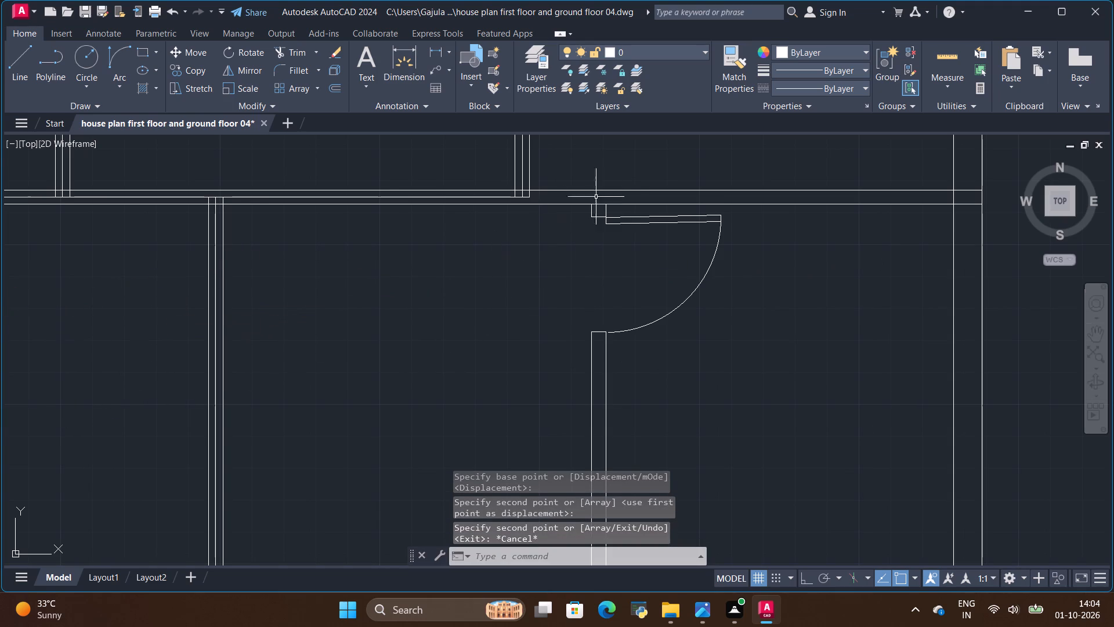
# Rotate the door in the hall-porch opening slightly clockwise around the outer end of its leaf to level it.
pyautogui.scroll(3, 639, 184)
pyautogui.scroll(-3, 654, 188)
pyautogui.scroll(1, 633, 237)
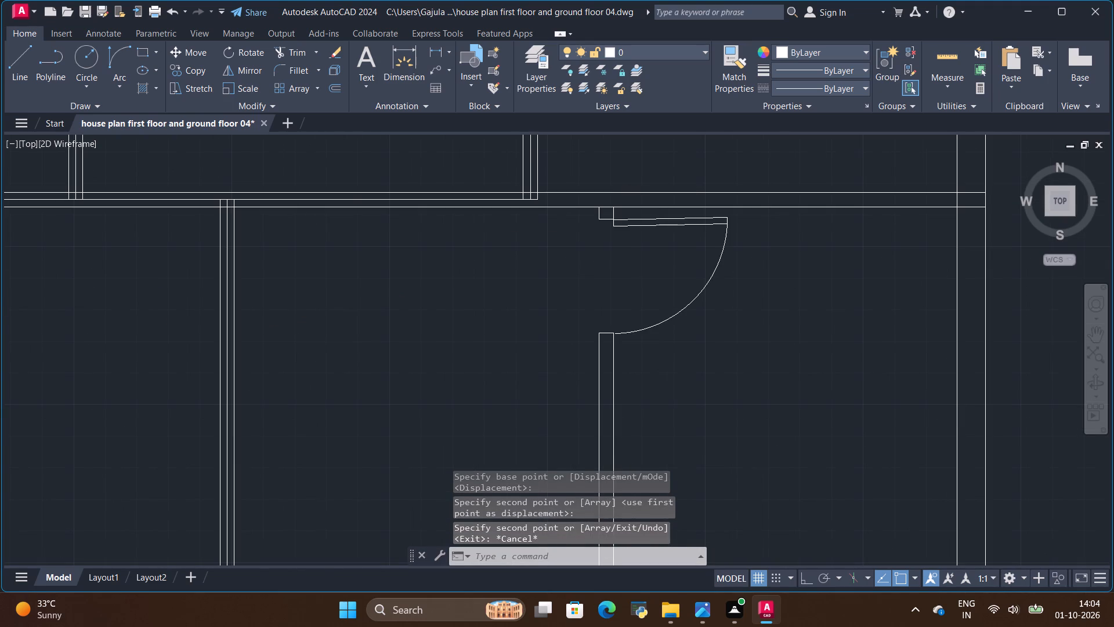
pyautogui.scroll(1, 633, 237)
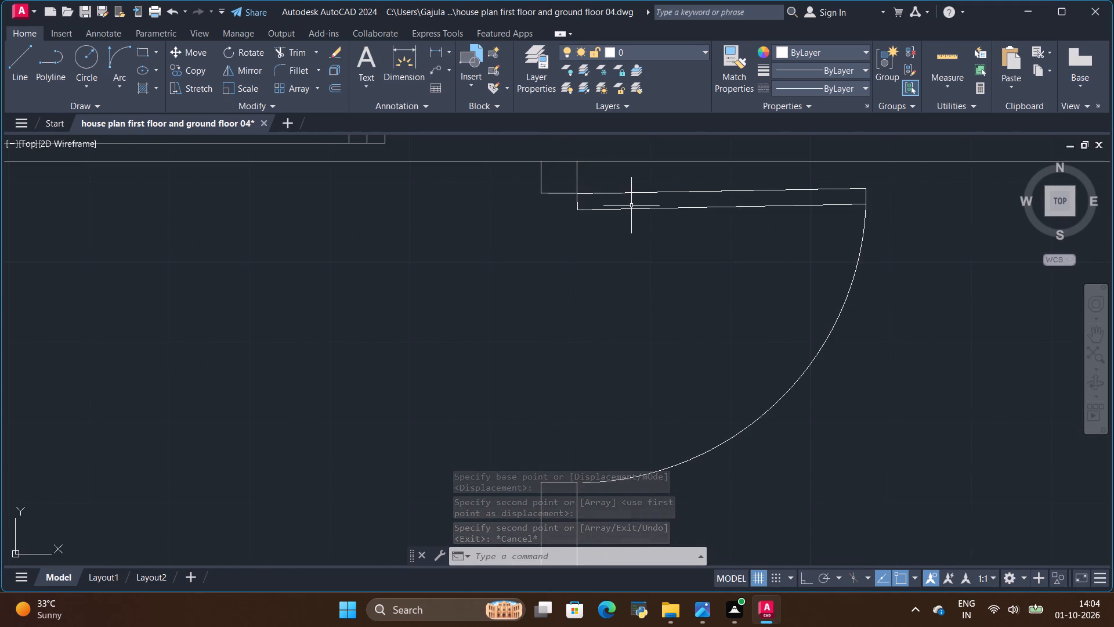
pyautogui.click(632, 210)
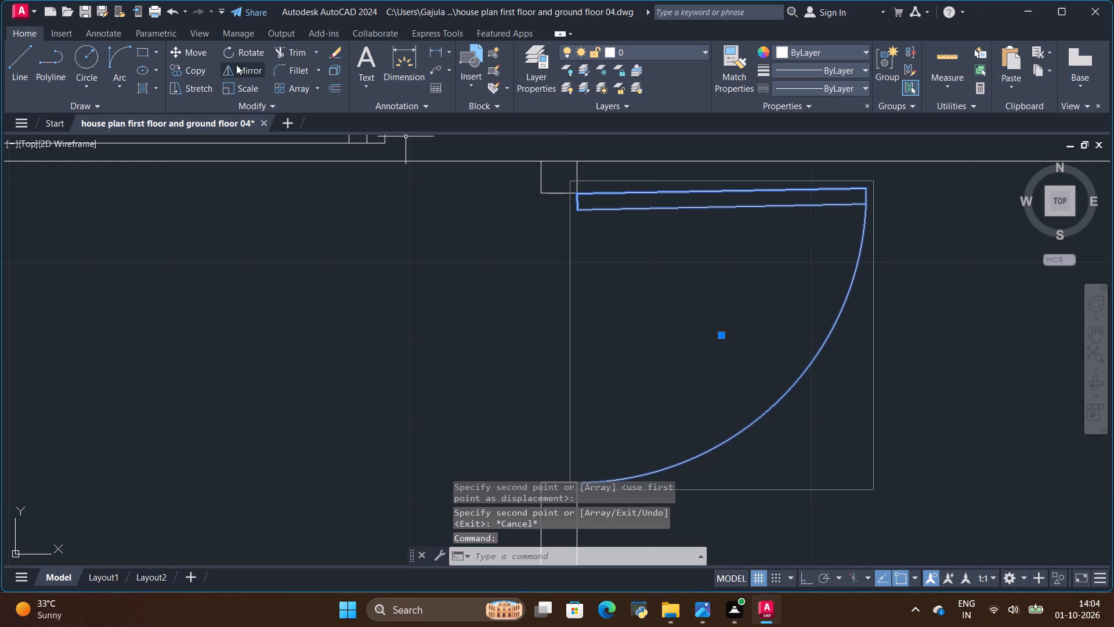
pyautogui.click(243, 49)
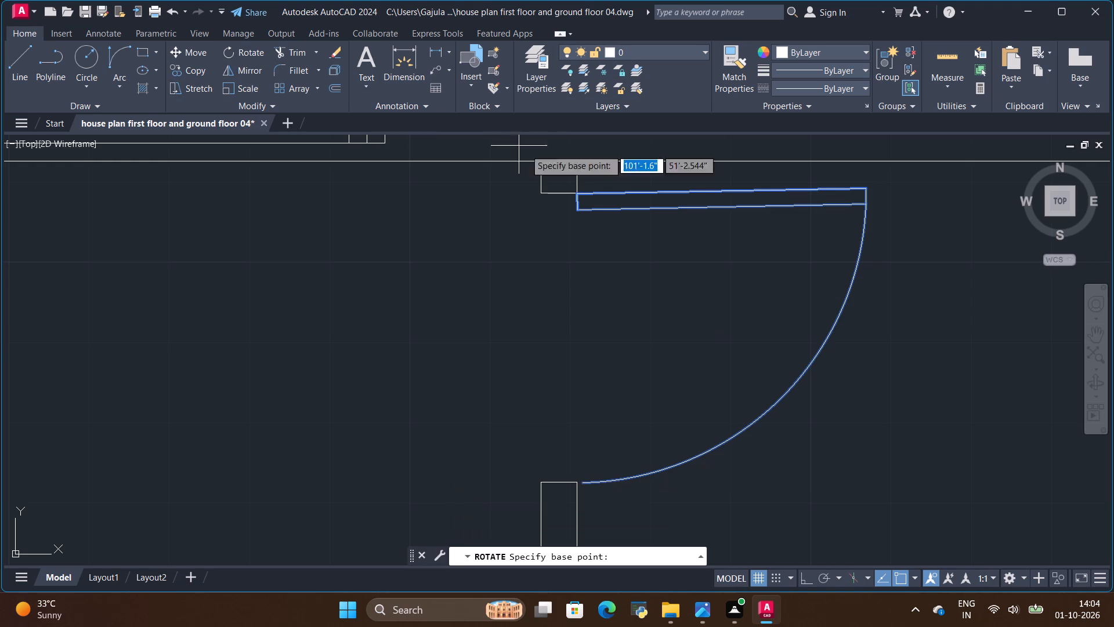
pyautogui.click(865, 188)
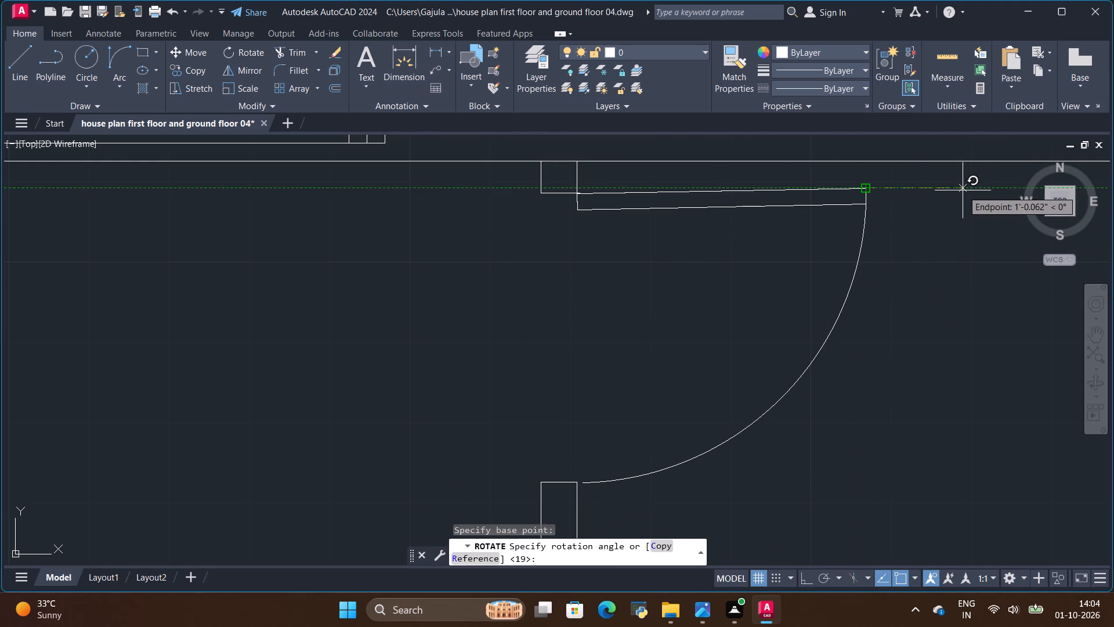
pyautogui.scroll(2, 964, 200)
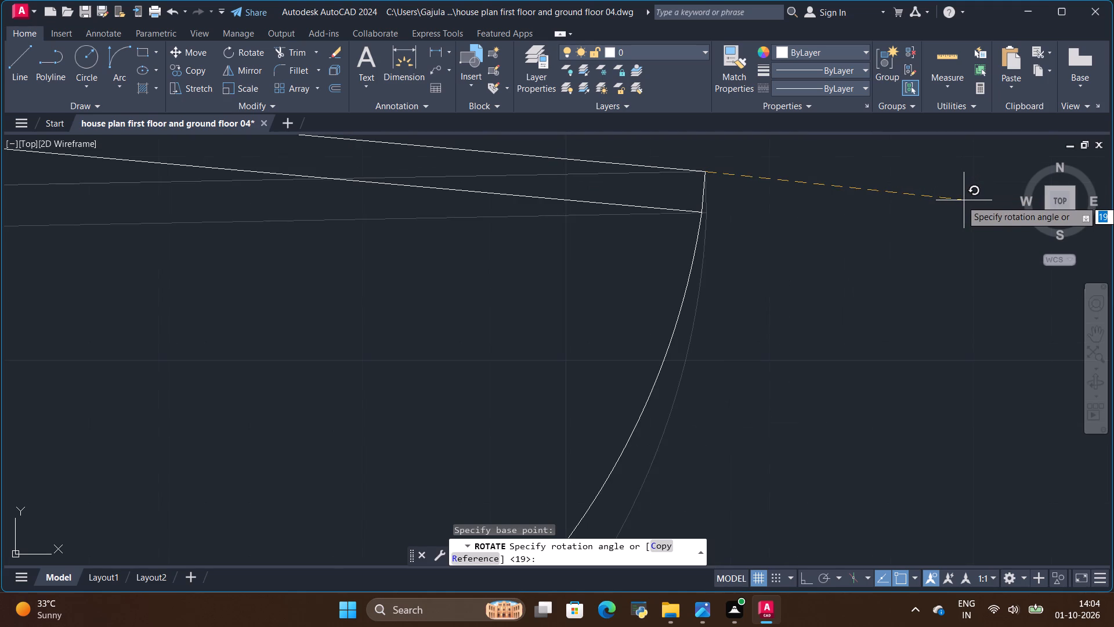
pyautogui.scroll(-1, 964, 199)
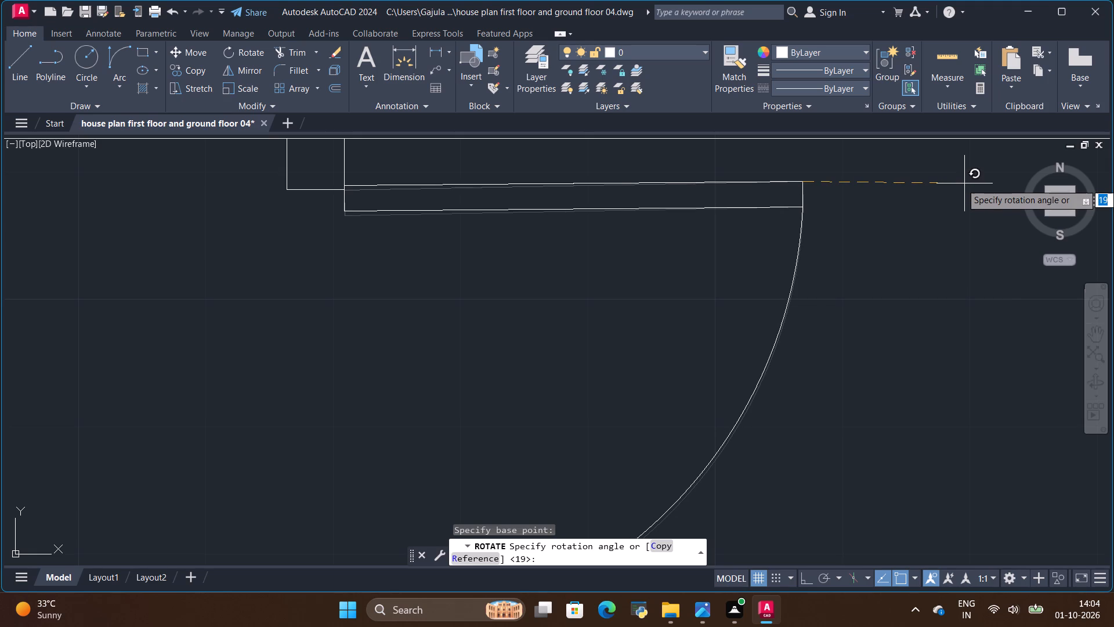
pyautogui.click(964, 186)
# Move the hall-porch door so the upper corner of its hinge end meets the hall-side corner of the upper wall stub.
pyautogui.scroll(1, 537, 160)
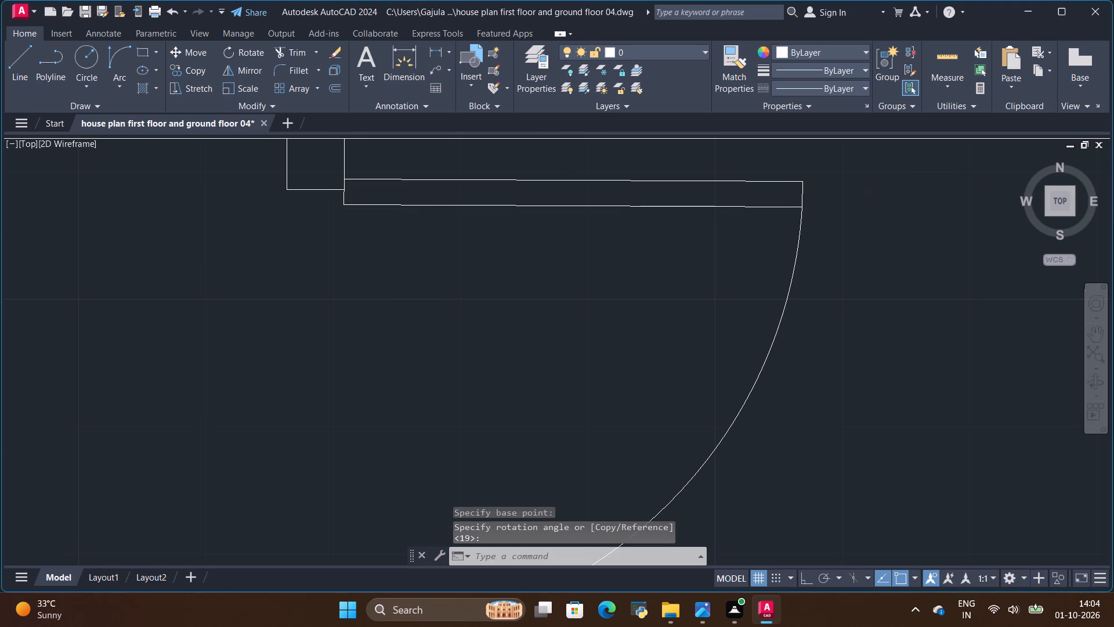
pyautogui.scroll(1, 537, 160)
pyautogui.scroll(-2, 730, 193)
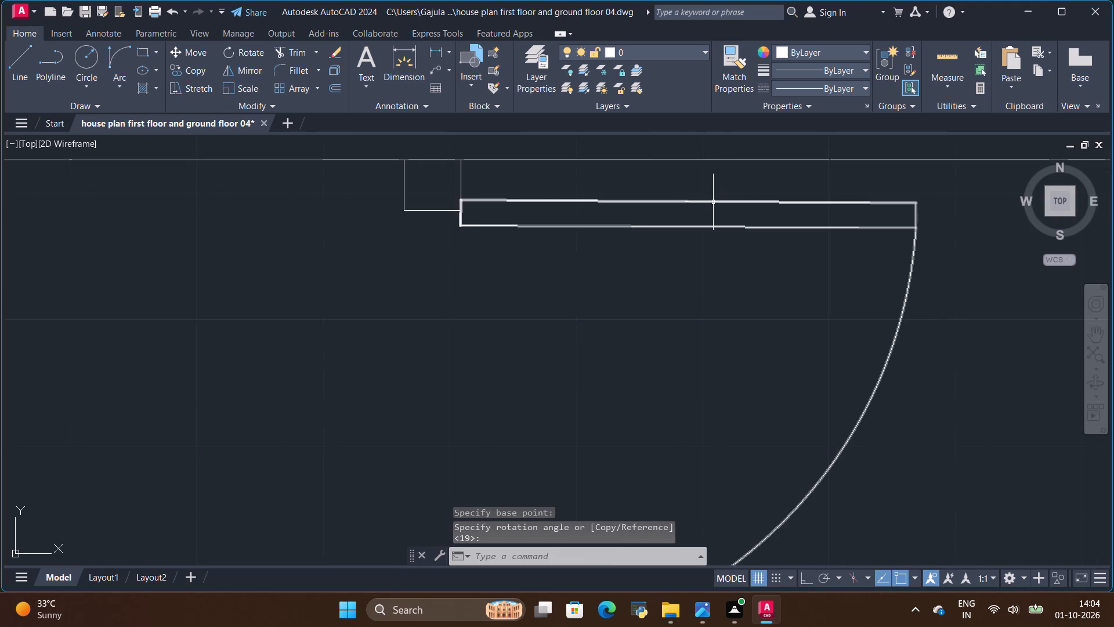
pyautogui.click(713, 202)
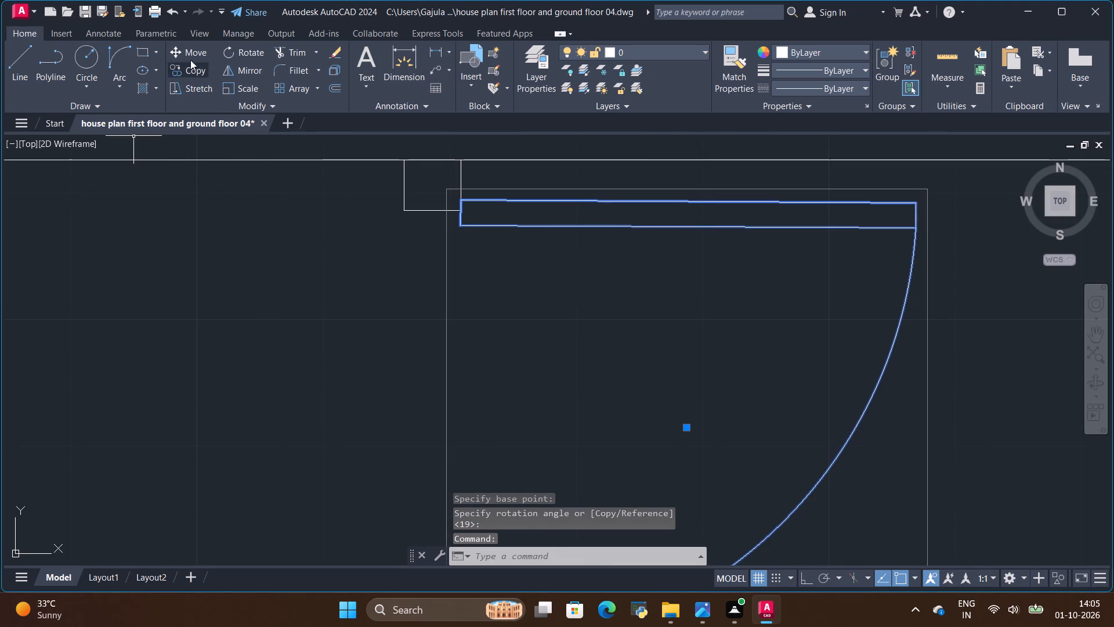
pyautogui.click(190, 46)
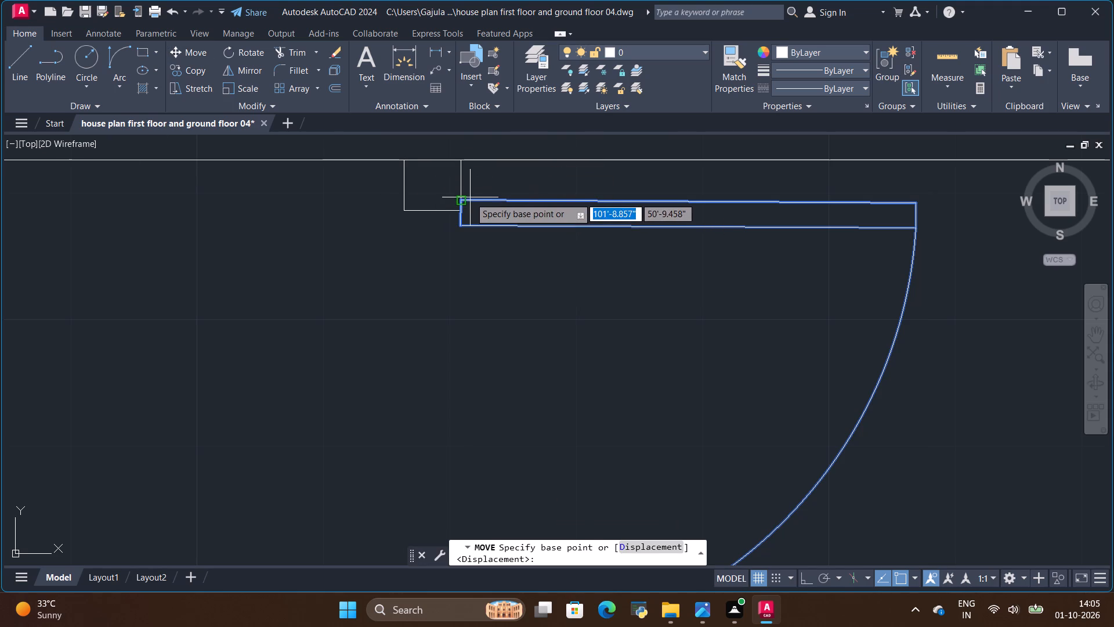
pyautogui.click(467, 201)
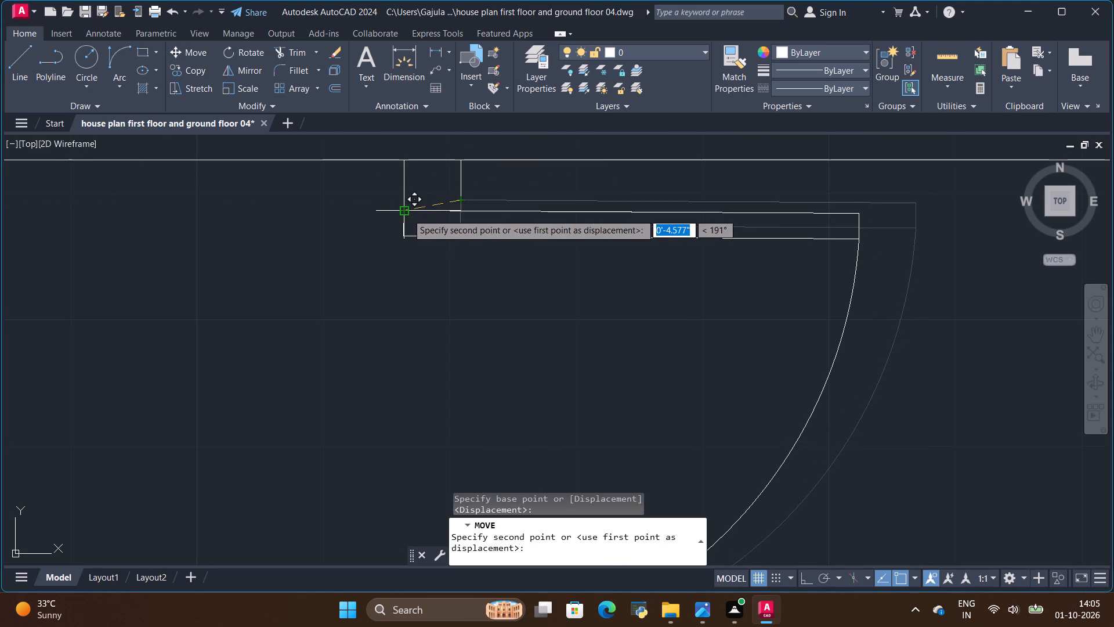
pyautogui.click(407, 214)
pyautogui.scroll(-3, 670, 283)
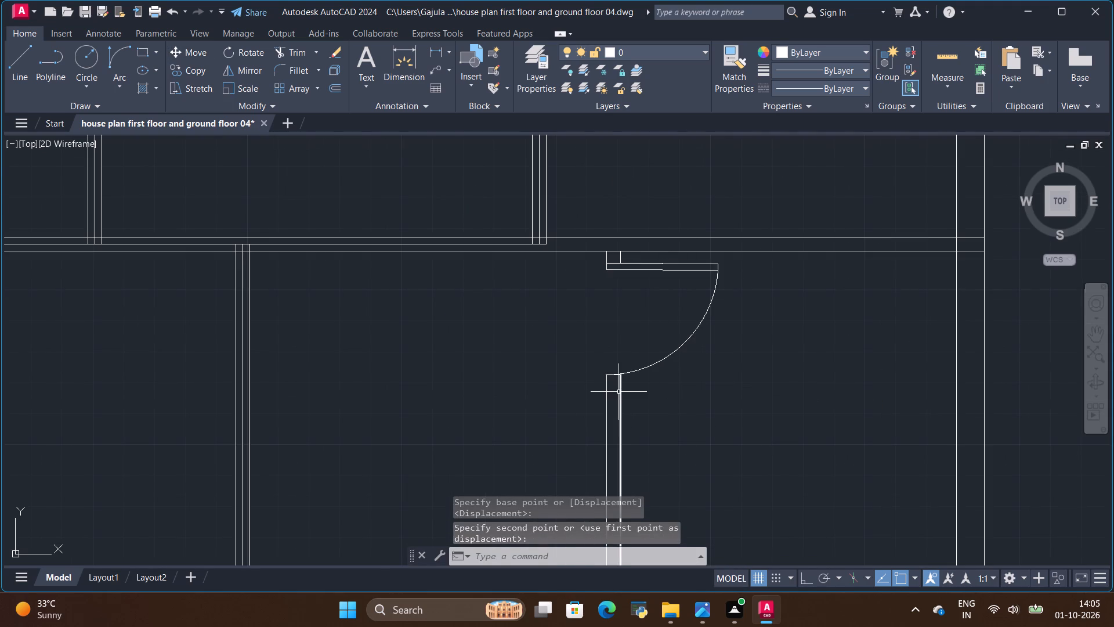
pyautogui.press('Escape')
pyautogui.scroll(2, 603, 302)
pyautogui.scroll(-2, 683, 282)
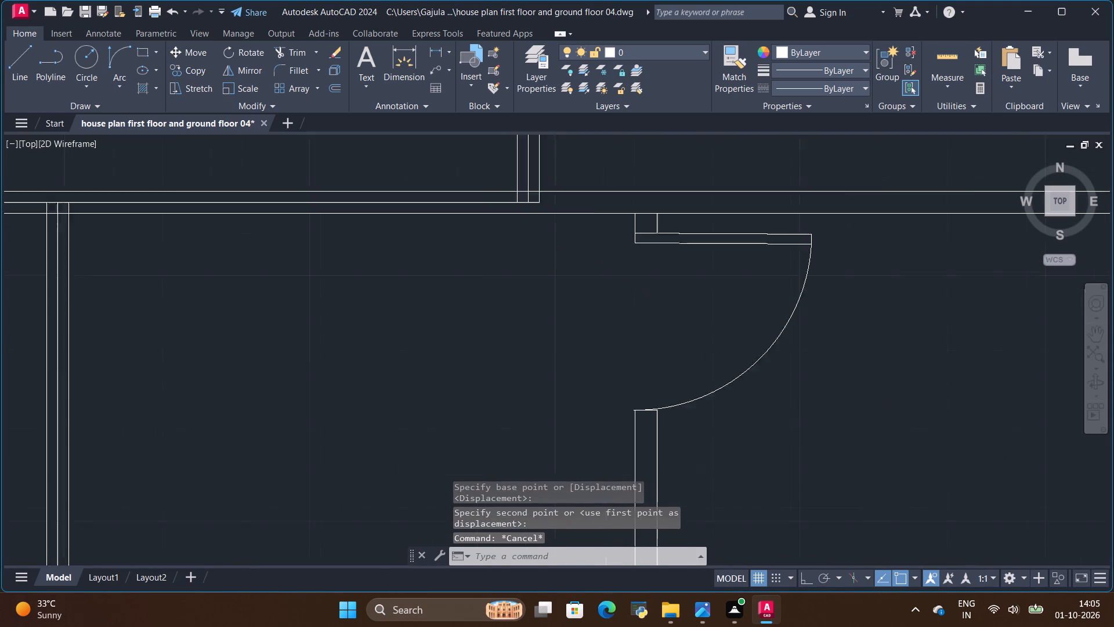
pyautogui.scroll(-1, 695, 275)
pyautogui.scroll(3, 683, 331)
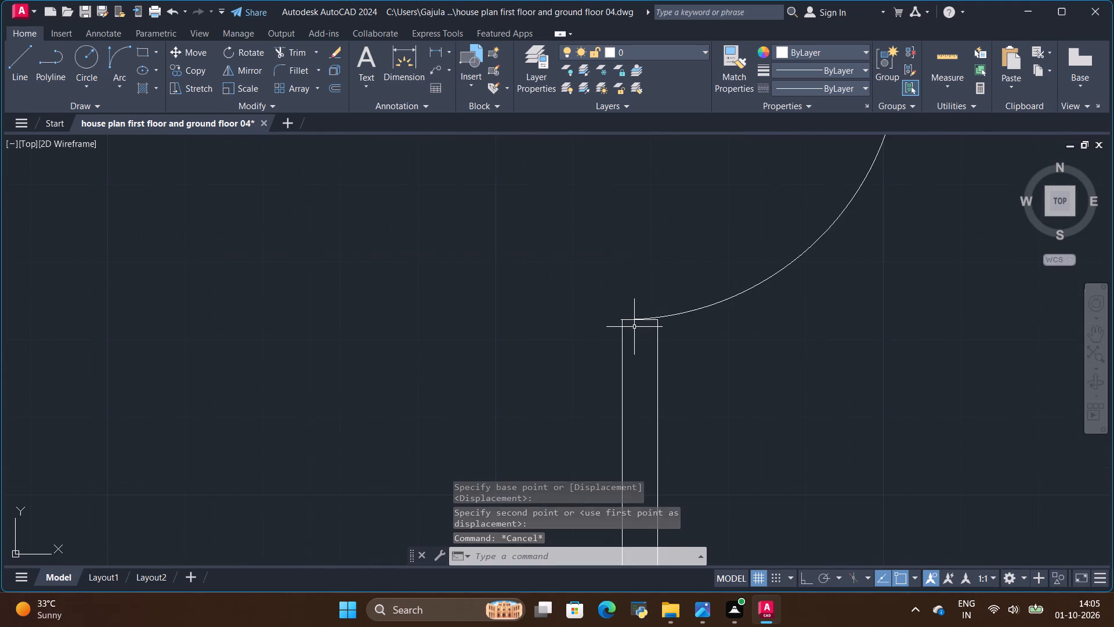
pyautogui.scroll(-4, 711, 314)
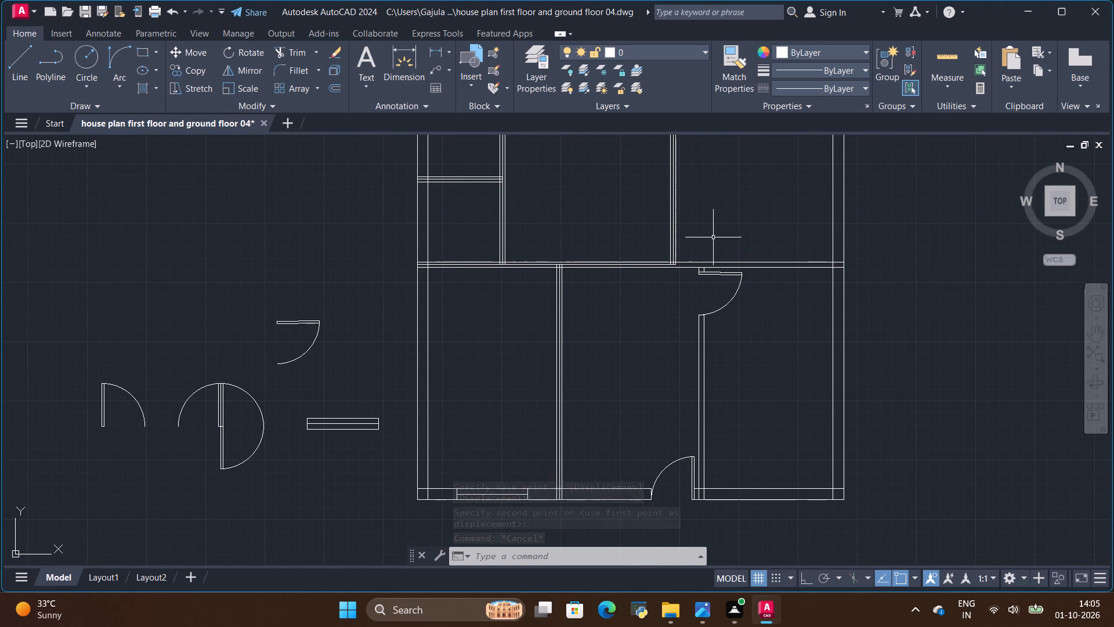
# Examine the reference image for the openings in the wall between the upper hall and the drawing hall, and compare it with the drafted wall.
pyautogui.hotkey('alt', 'Tab')
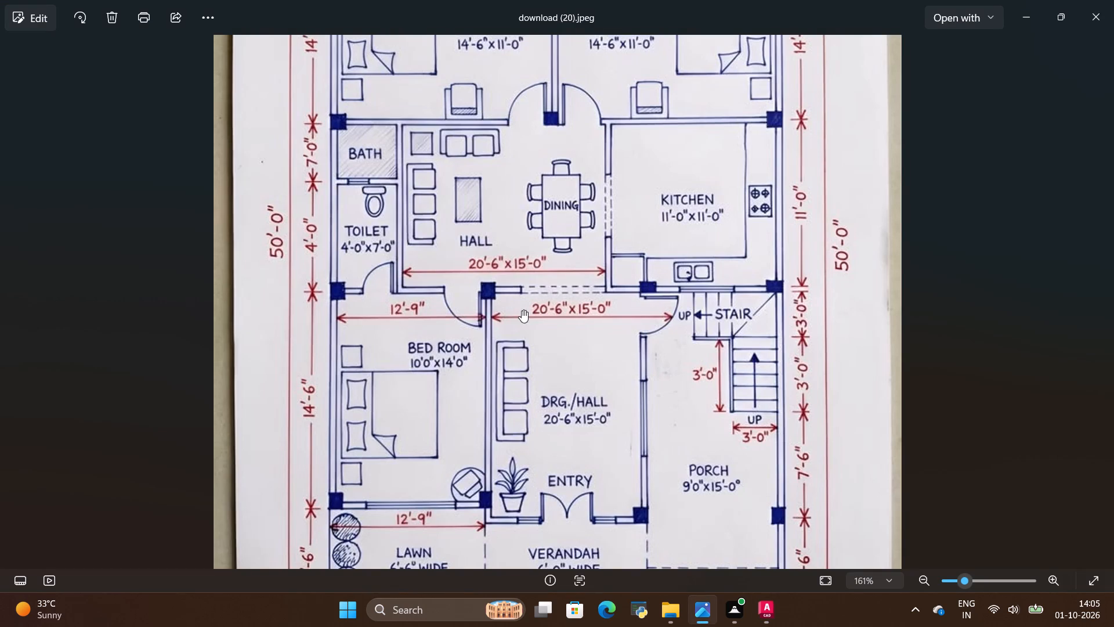
pyautogui.hotkey('alt', 'Tab')
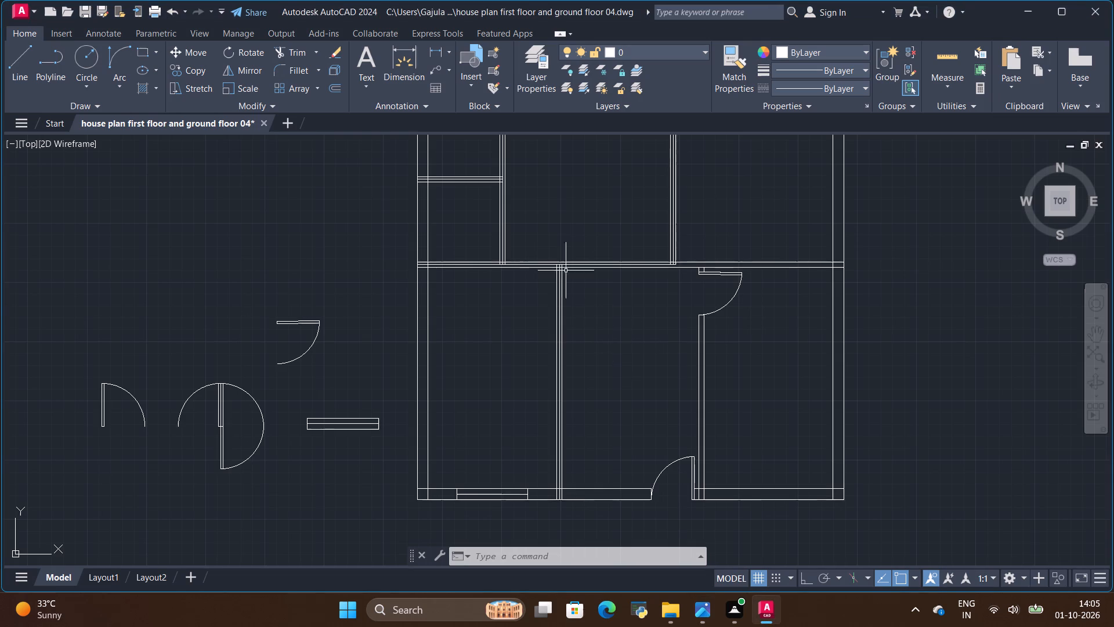
pyautogui.hotkey('alt', 'Tab')
pyautogui.scroll(8, 529, 291)
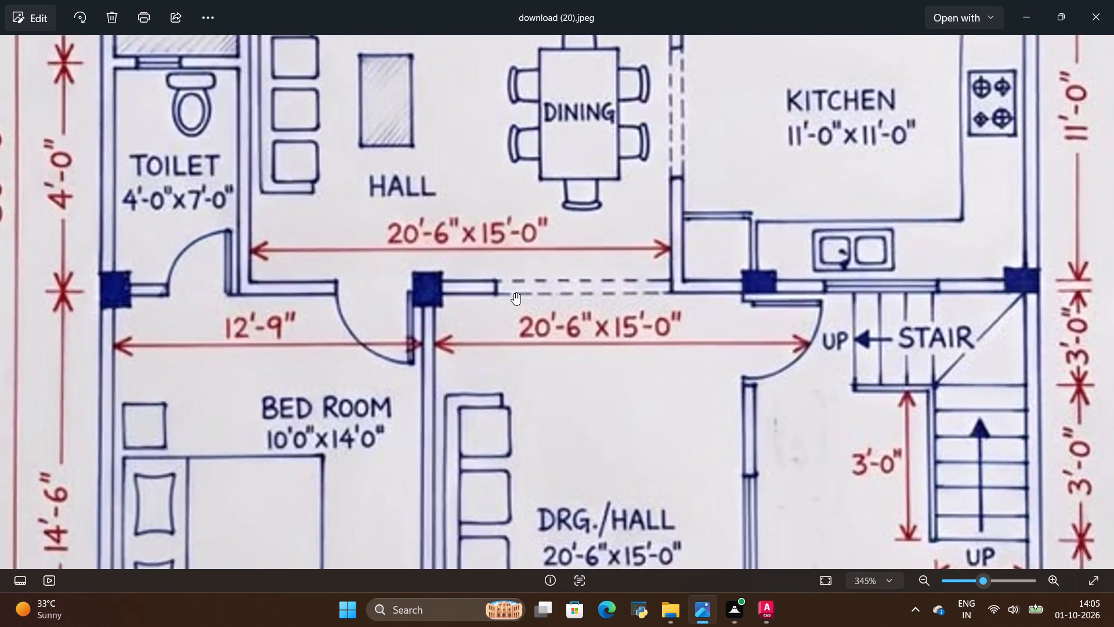
pyautogui.hotkey('alt', 'Tab')
pyautogui.scroll(3, 596, 226)
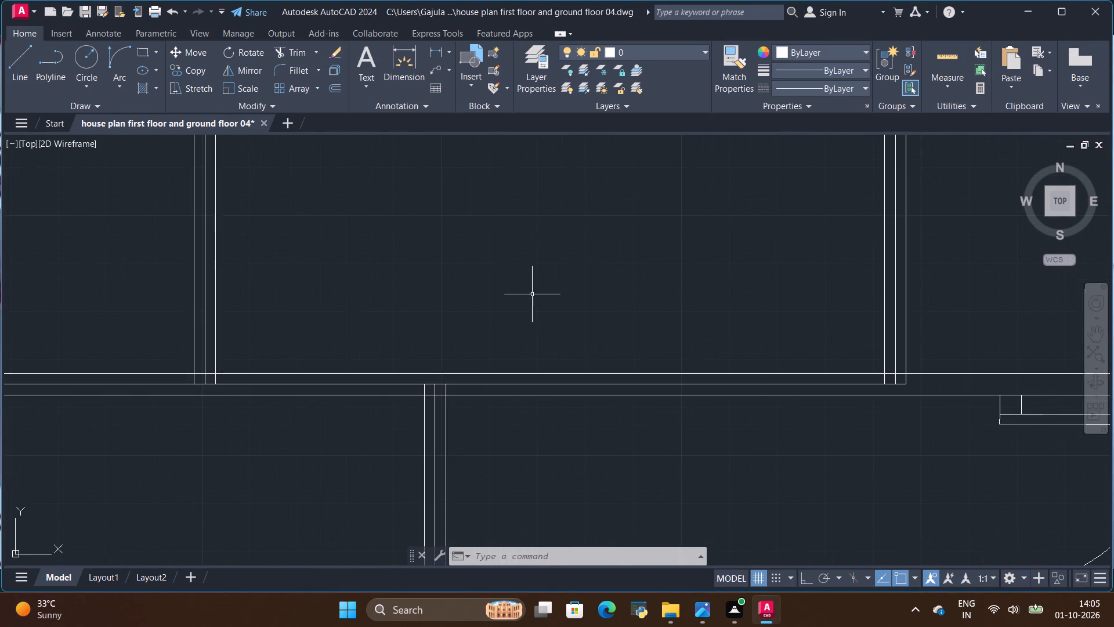
pyautogui.scroll(-2, 531, 293)
pyautogui.scroll(2, 540, 340)
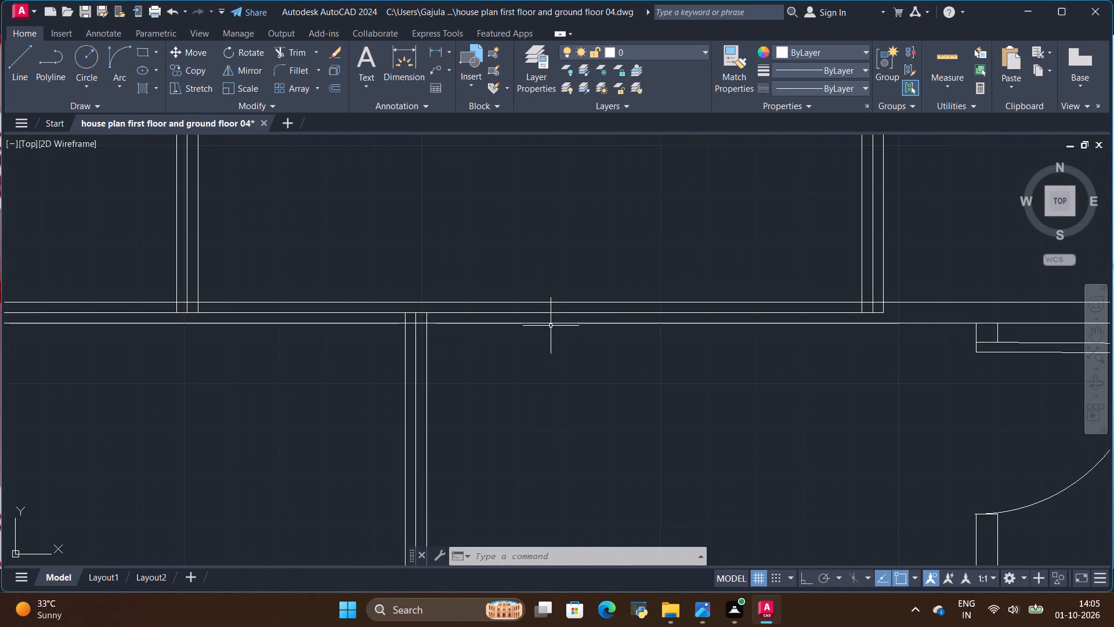
# Carry both faces of the bedroom-drawing hall wall up 2.25" to the upper face of the wall between the halls.
pyautogui.scroll(2, 450, 312)
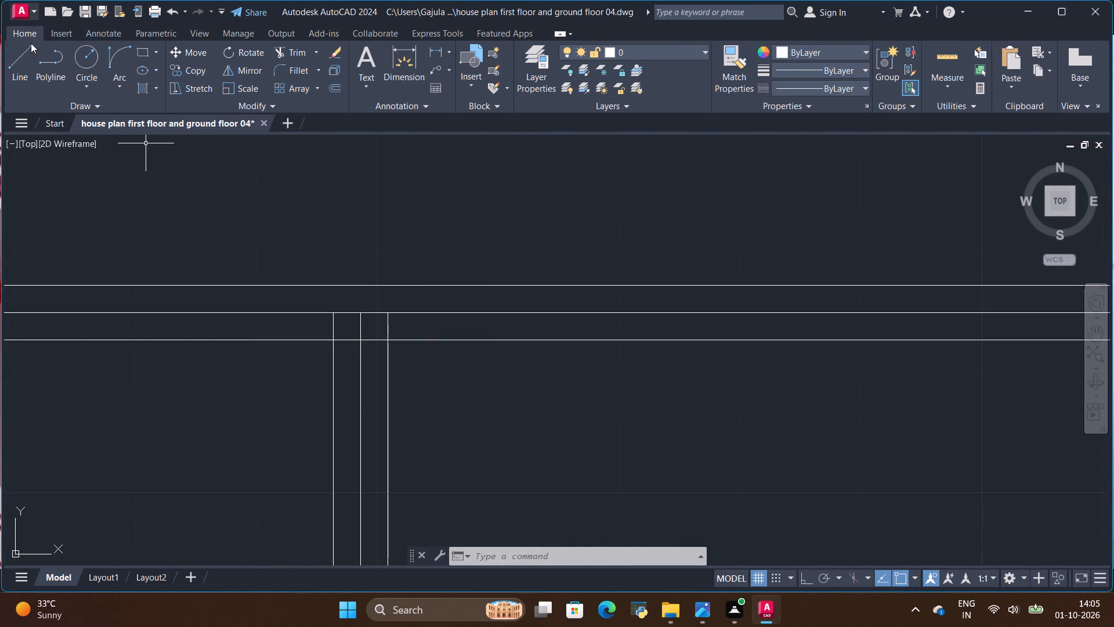
pyautogui.click(17, 67)
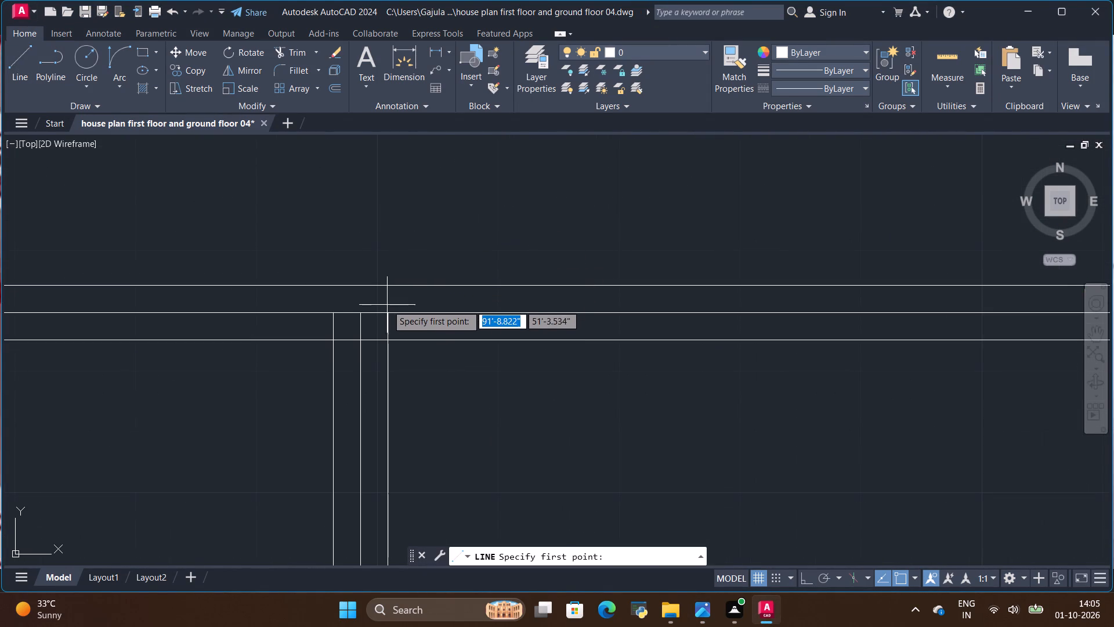
pyautogui.click(387, 309)
pyautogui.click(391, 287)
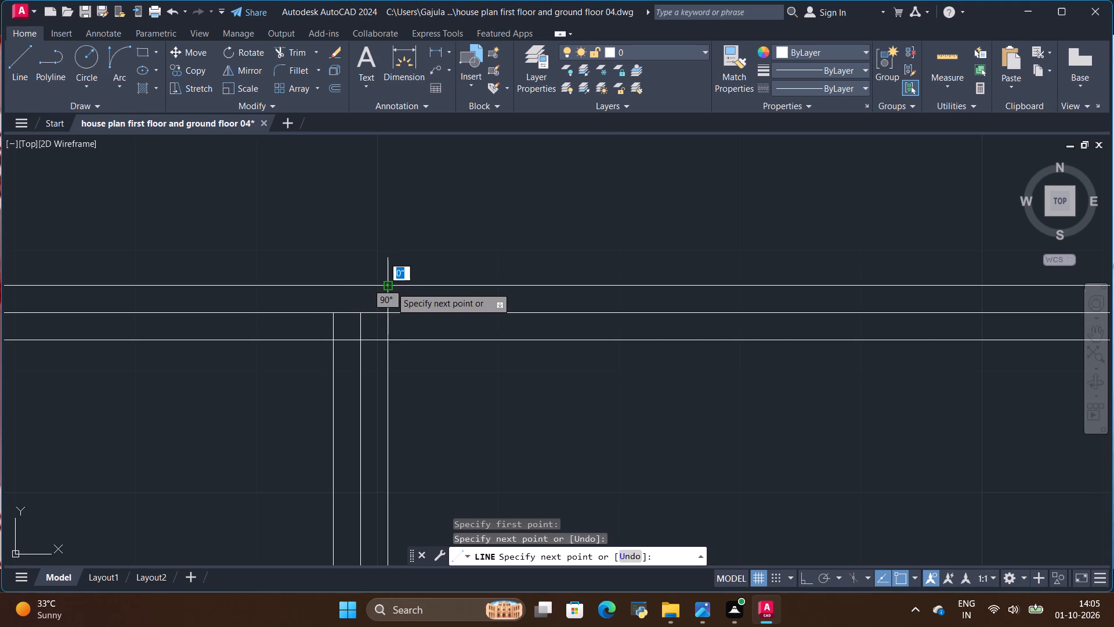
pyautogui.press('Escape')
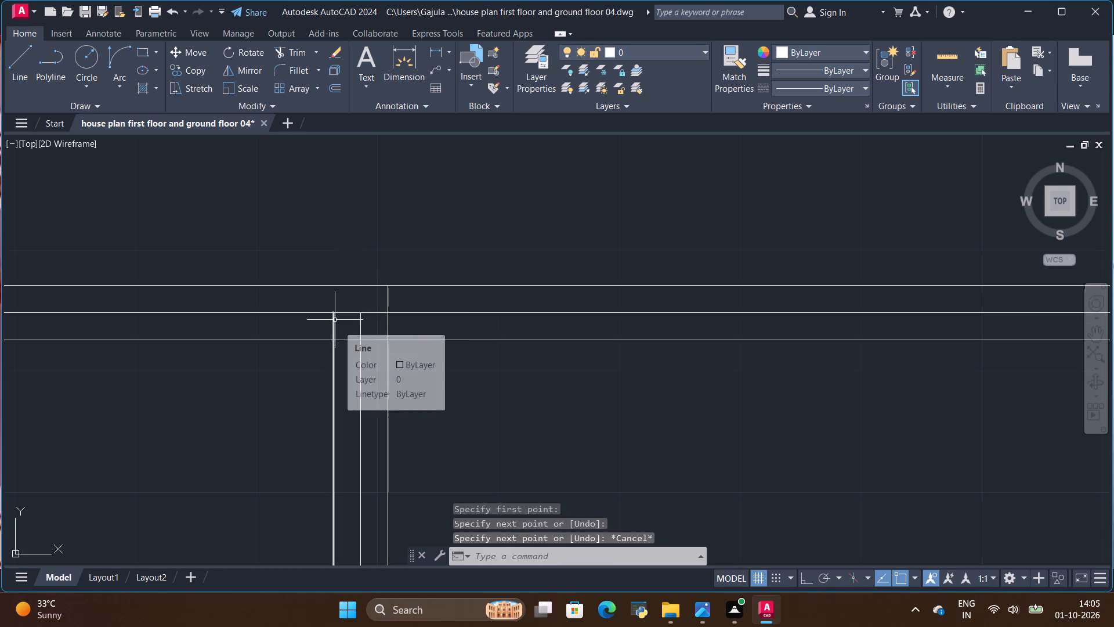
pyautogui.click(335, 320)
pyautogui.click(335, 316)
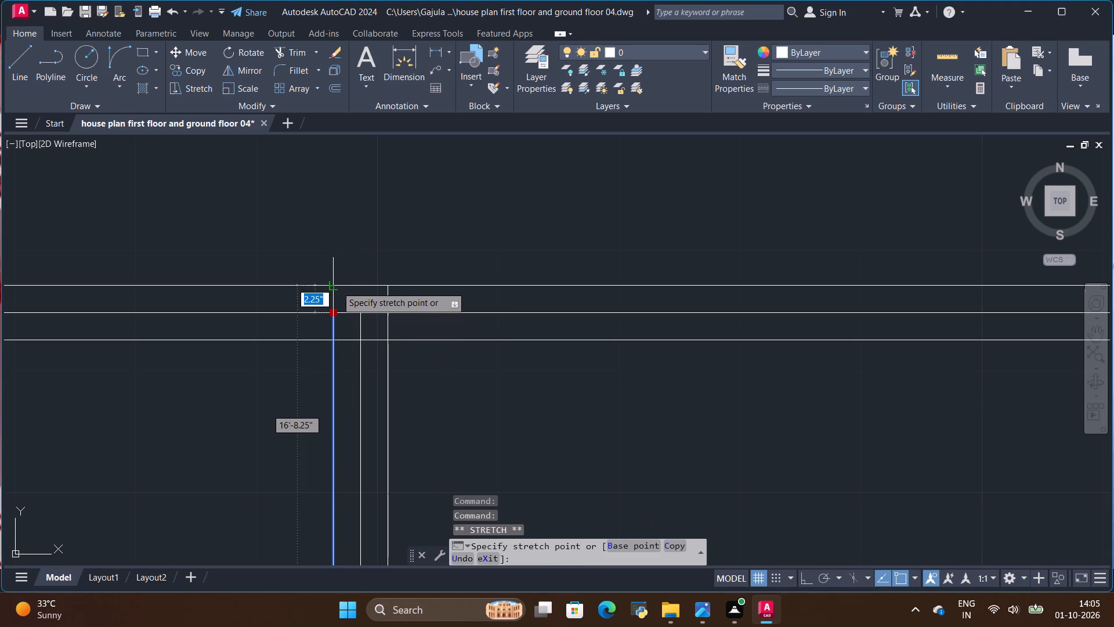
pyautogui.click(337, 286)
pyautogui.press('Escape')
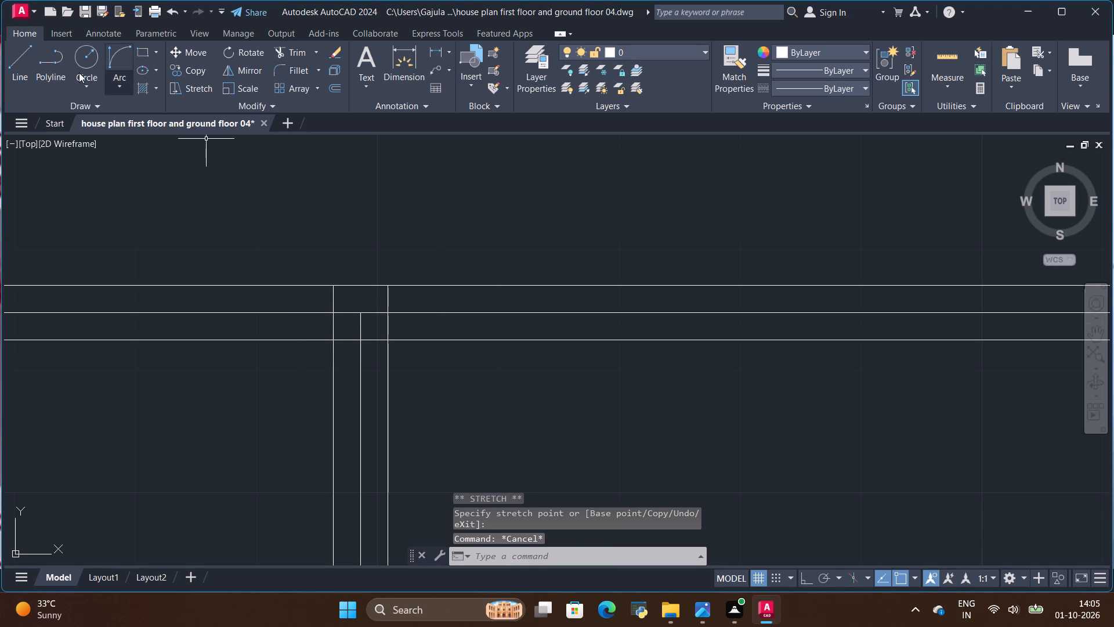
# Trim the cross-wall's centreline away from the bedroom wall junction and along the stretch between the two halls.
pyautogui.click(294, 48)
pyautogui.scroll(2, 397, 315)
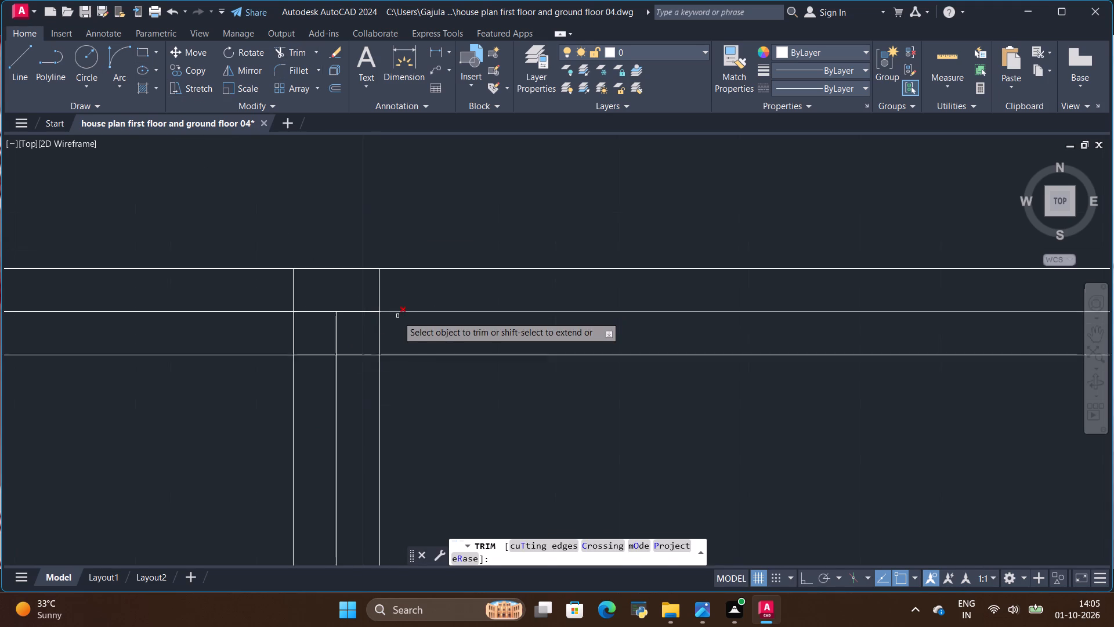
pyautogui.moveTo(404, 305); pyautogui.dragTo(419, 327)
pyautogui.scroll(1, 355, 330)
pyautogui.moveTo(317, 276); pyautogui.dragTo(321, 304)
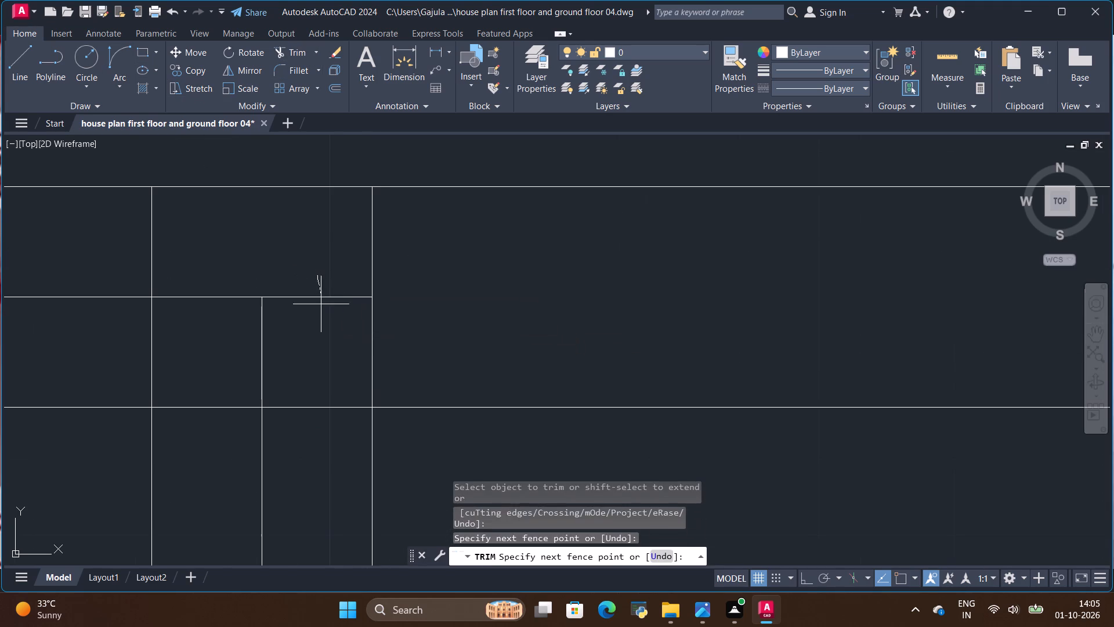
pyautogui.moveTo(321, 304); pyautogui.dragTo(240, 261)
pyautogui.scroll(-1, 376, 288)
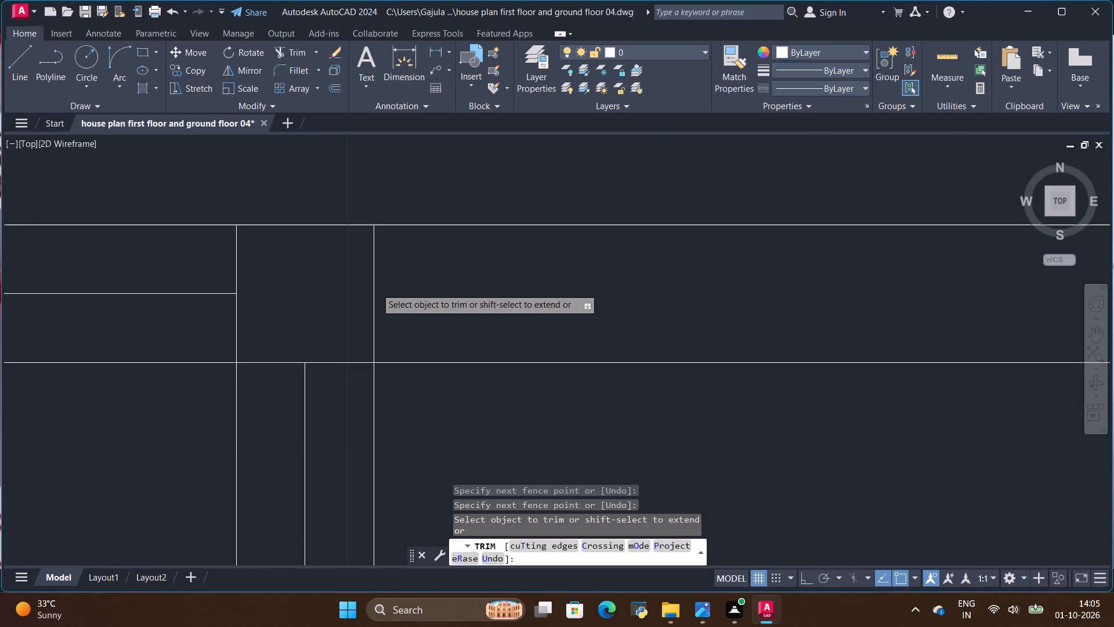
pyautogui.press('Escape')
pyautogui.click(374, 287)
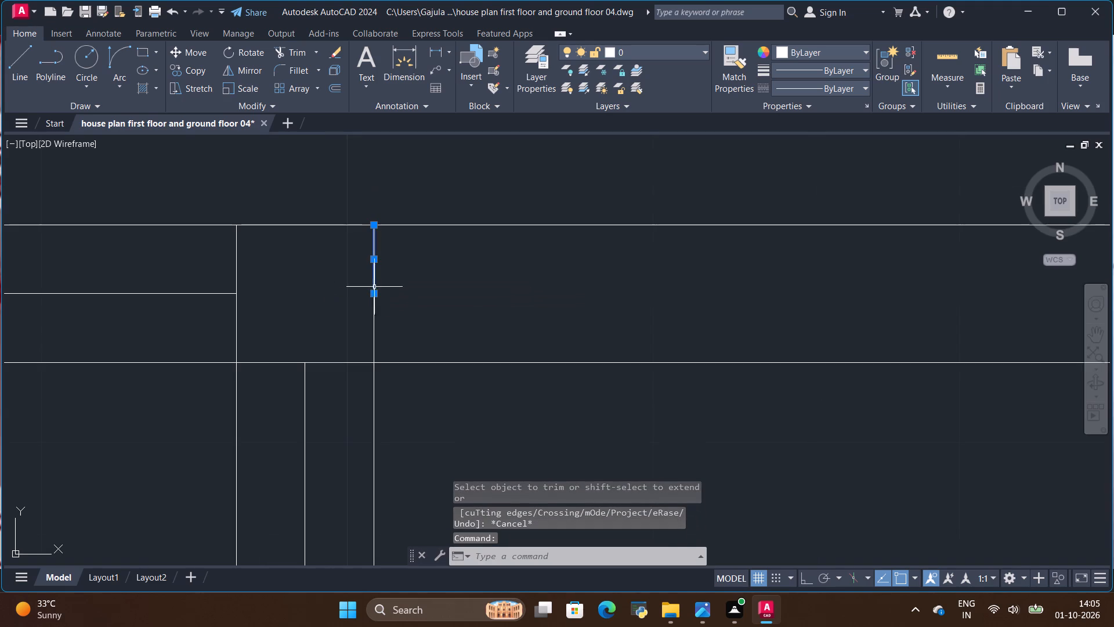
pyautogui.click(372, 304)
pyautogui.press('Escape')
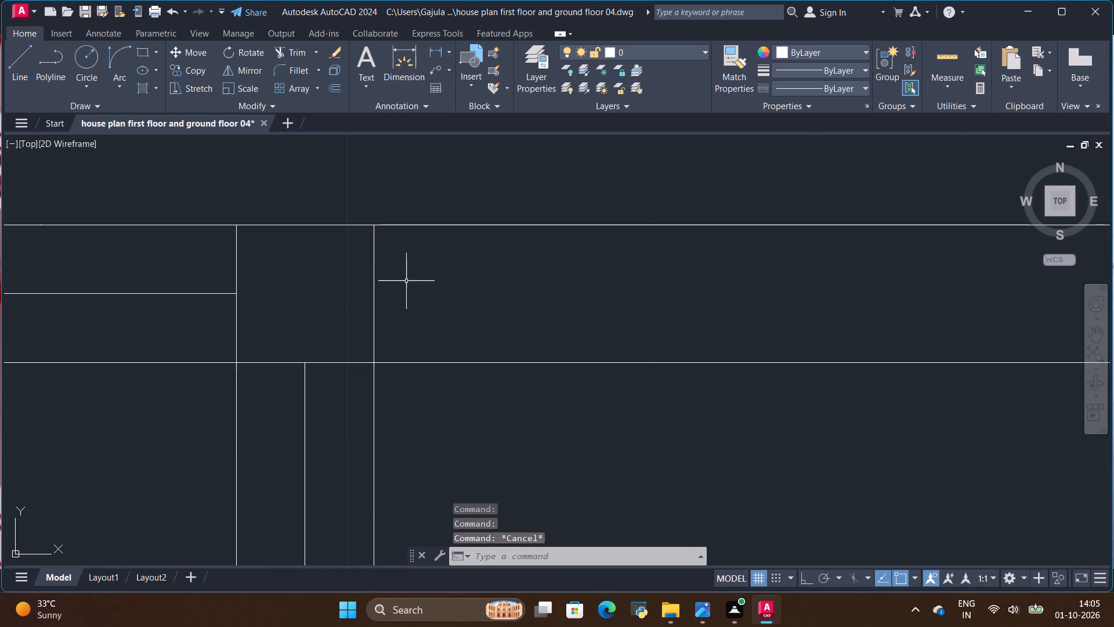
# Draw a line across the full thickness of the cross-wall, in line with the bedroom wall's drawing-hall face.
pyautogui.click(16, 51)
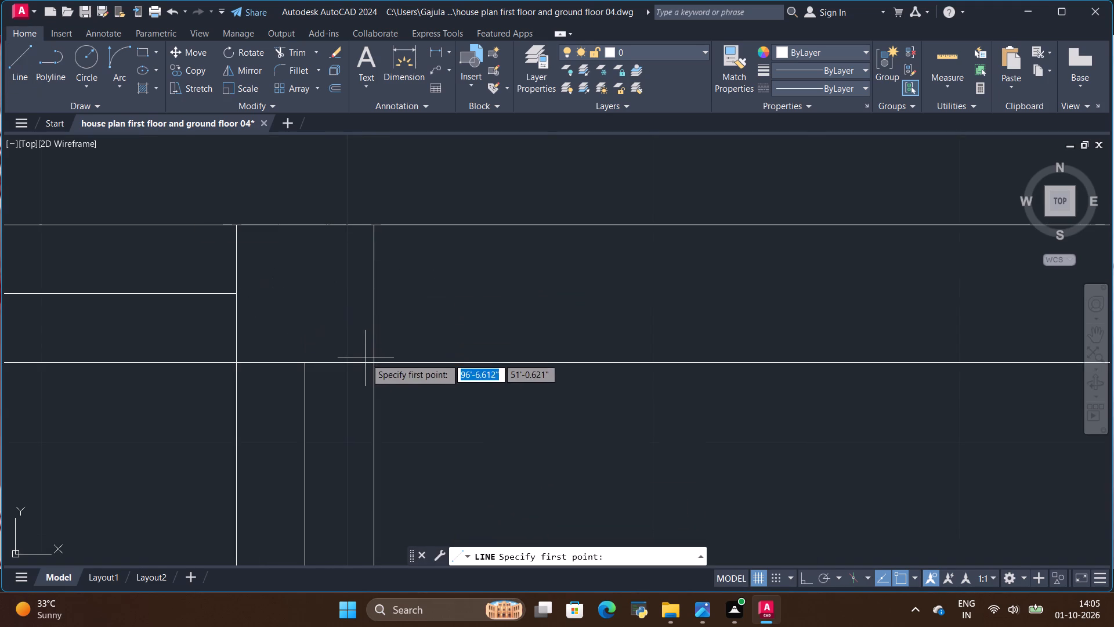
pyautogui.click(377, 363)
pyautogui.click(371, 226)
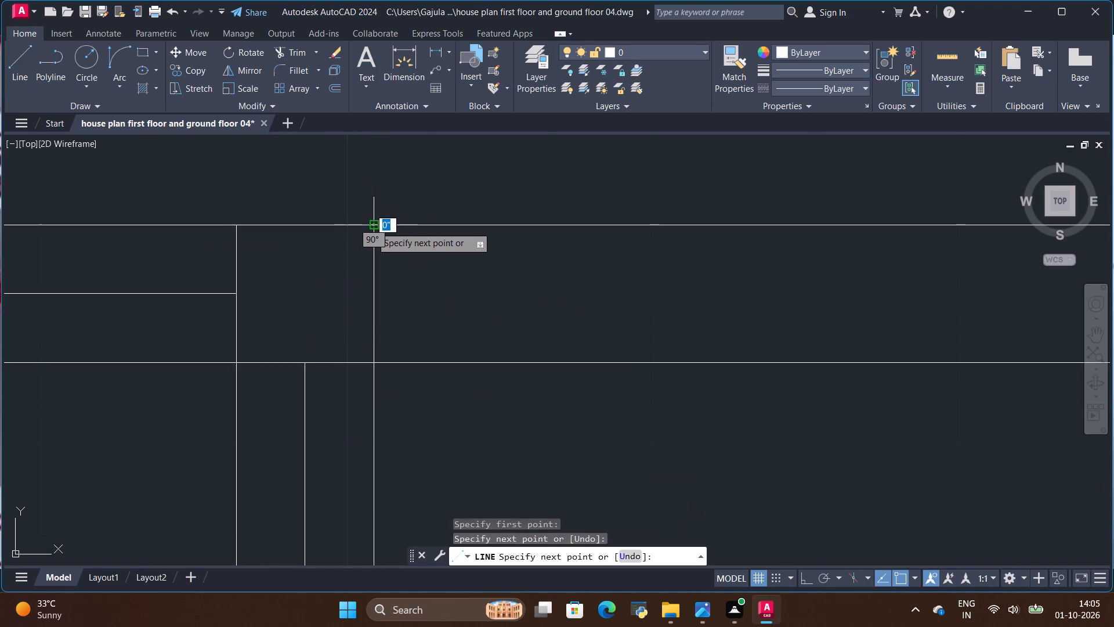
pyautogui.press('Escape')
# Copy the line across the wall 3' along the wall between the halls toward the kitchen, with Ortho turned on.
pyautogui.click(372, 240)
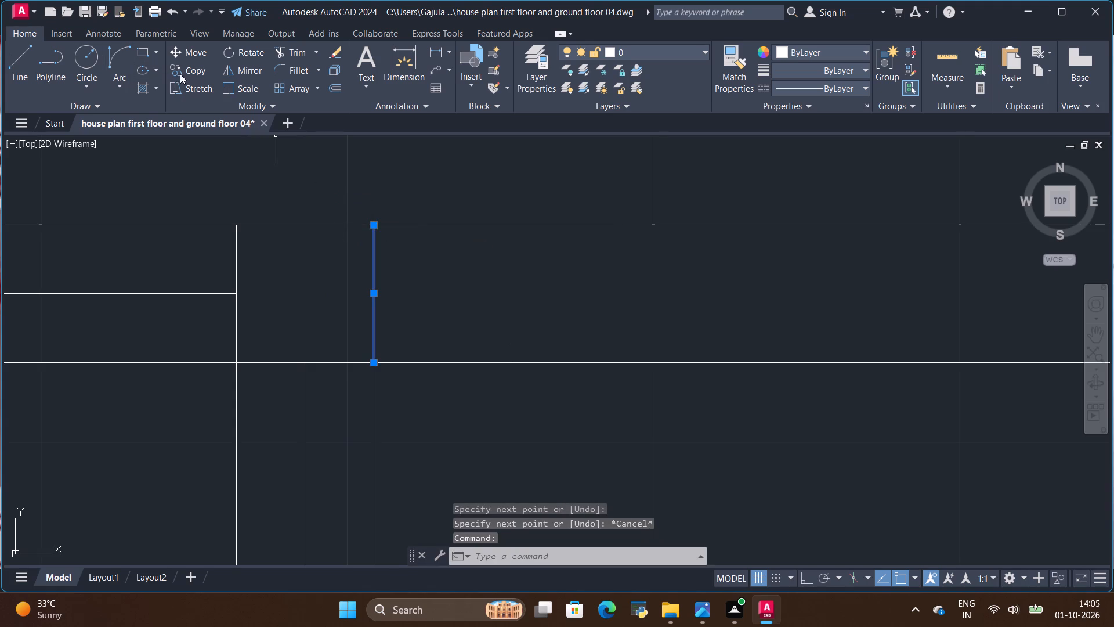
pyautogui.scroll(-4, 431, 275)
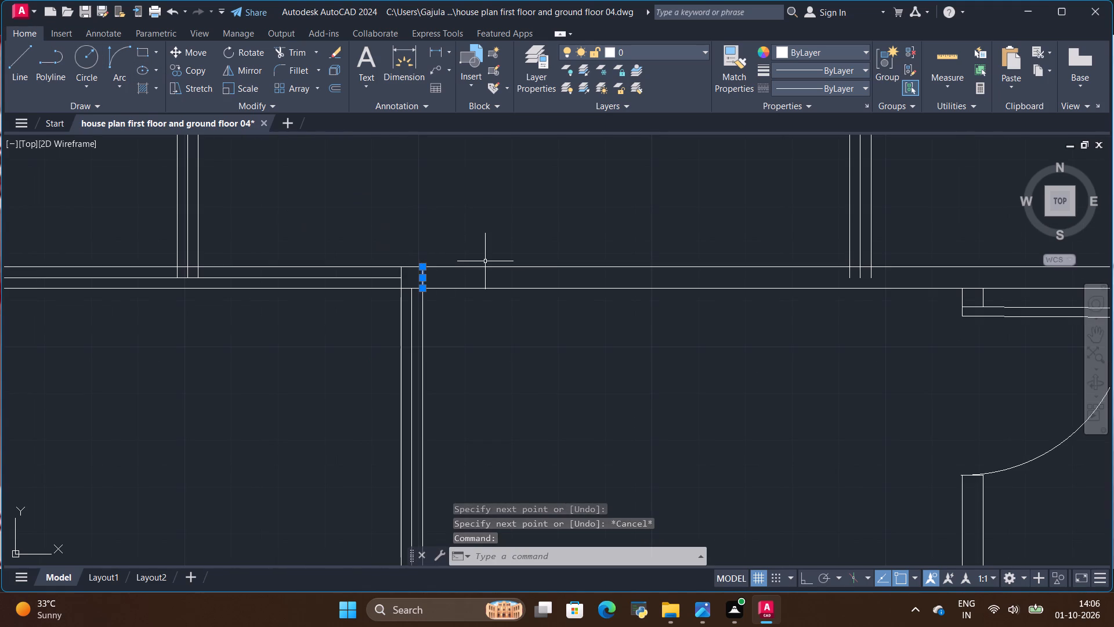
pyautogui.scroll(2, 485, 261)
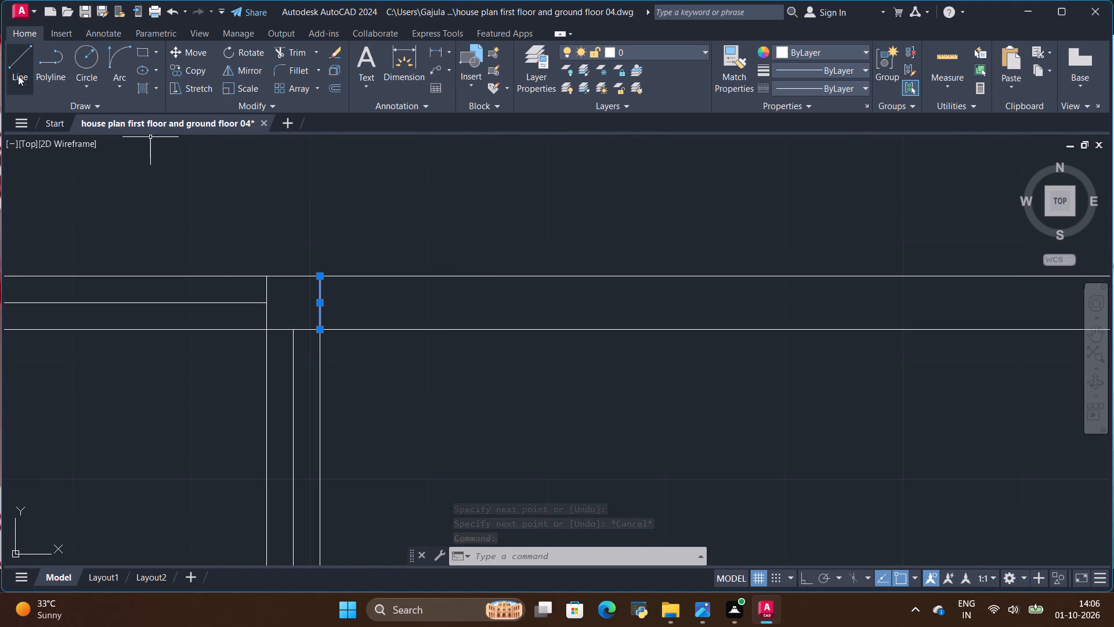
pyautogui.click(197, 68)
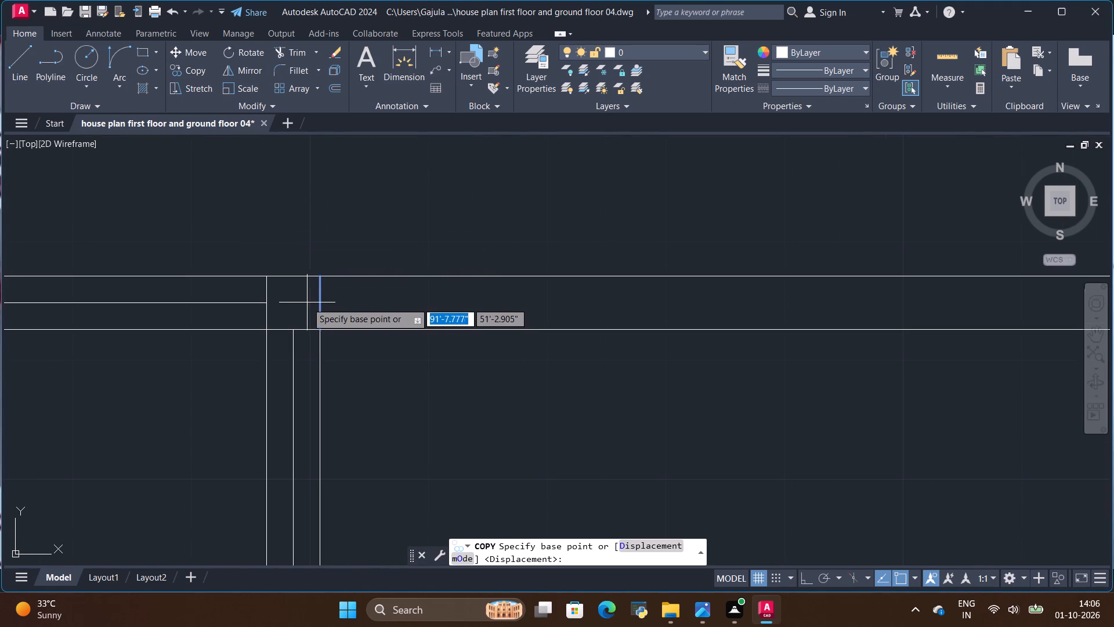
pyautogui.click(318, 302)
pyautogui.press('BackSpace')
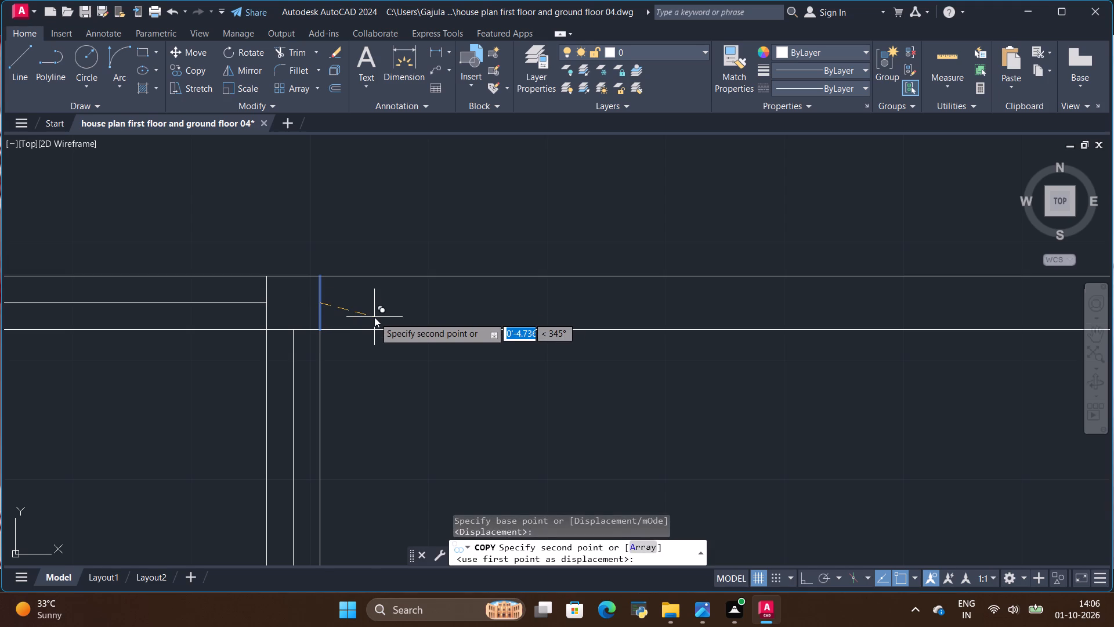
pyautogui.press('BackSpace')
pyautogui.write("3'")
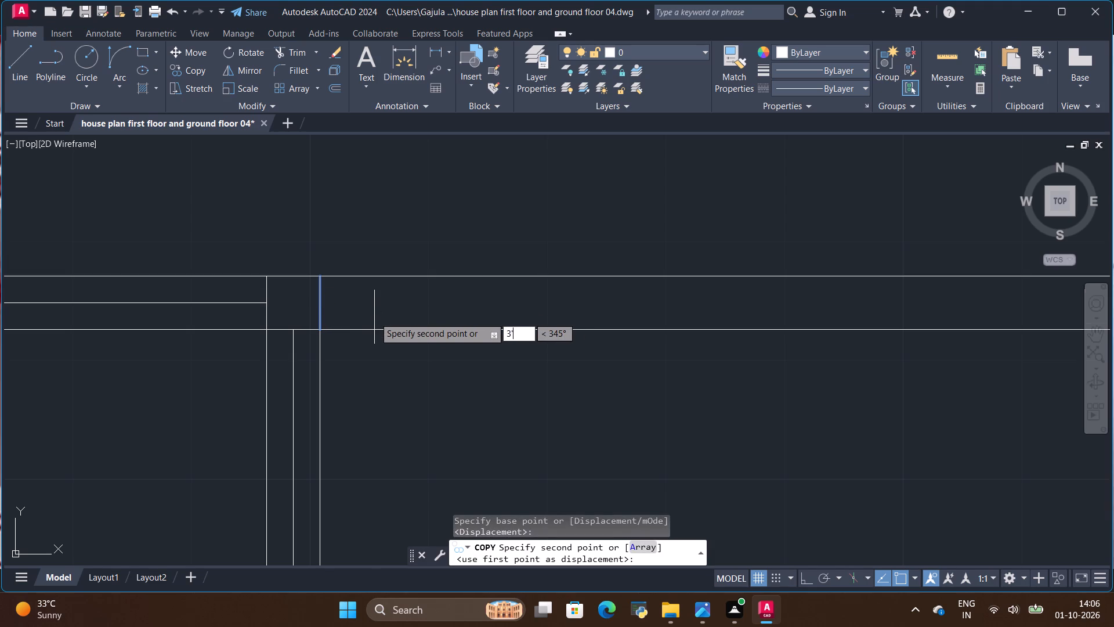
pyautogui.press('Return')
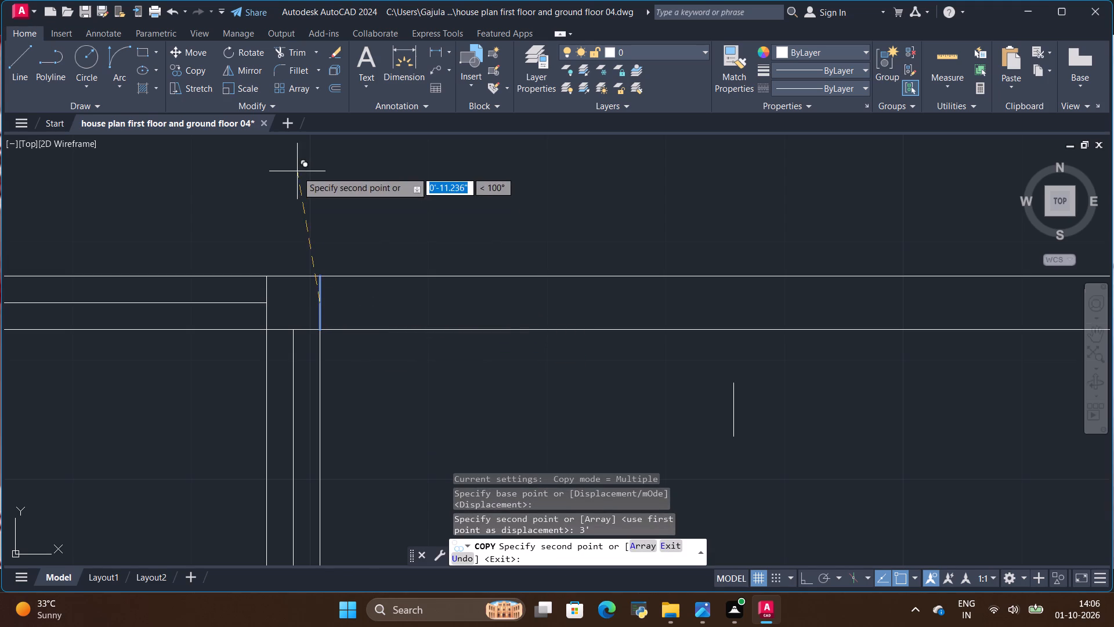
pyautogui.click(806, 584)
pyautogui.press('BackSpace')
pyautogui.press('BackSpace')
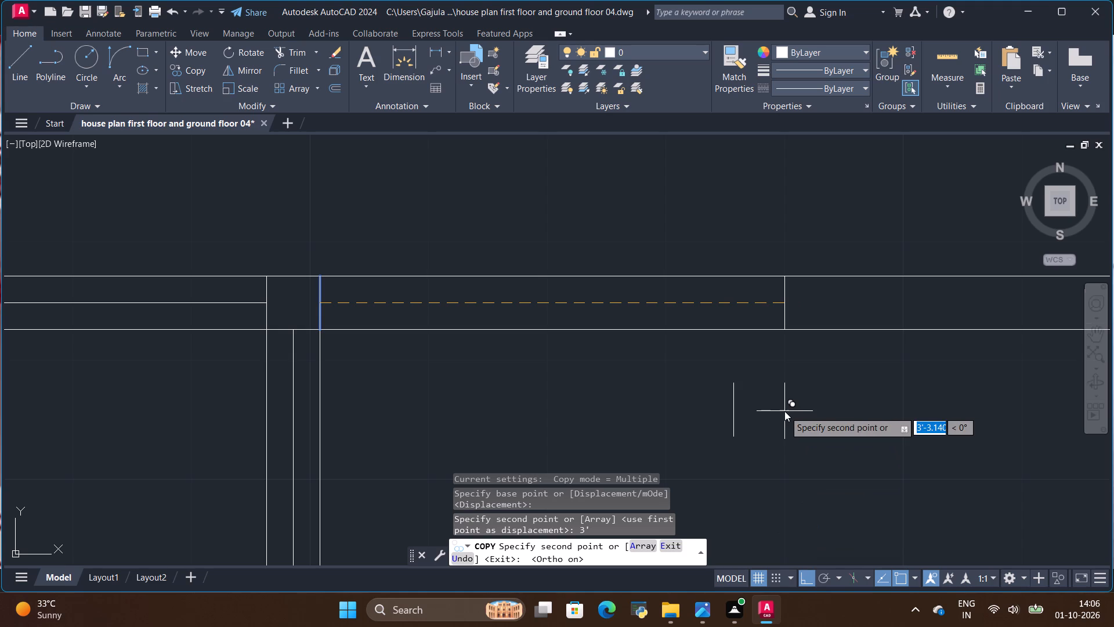
pyautogui.write("3'")
pyautogui.press('Return')
pyautogui.press('Escape')
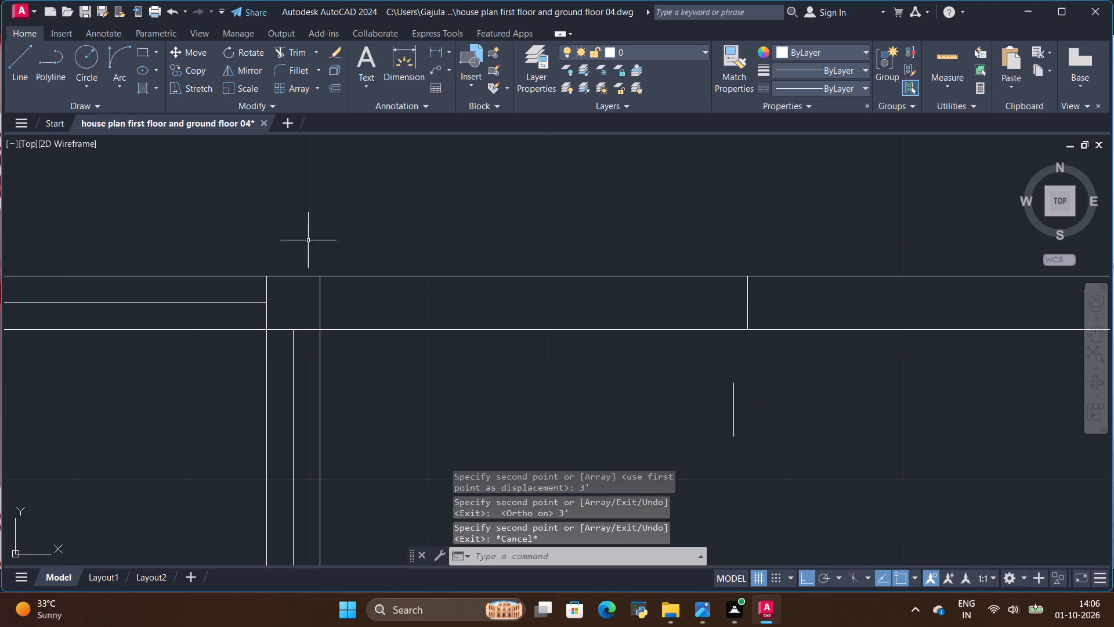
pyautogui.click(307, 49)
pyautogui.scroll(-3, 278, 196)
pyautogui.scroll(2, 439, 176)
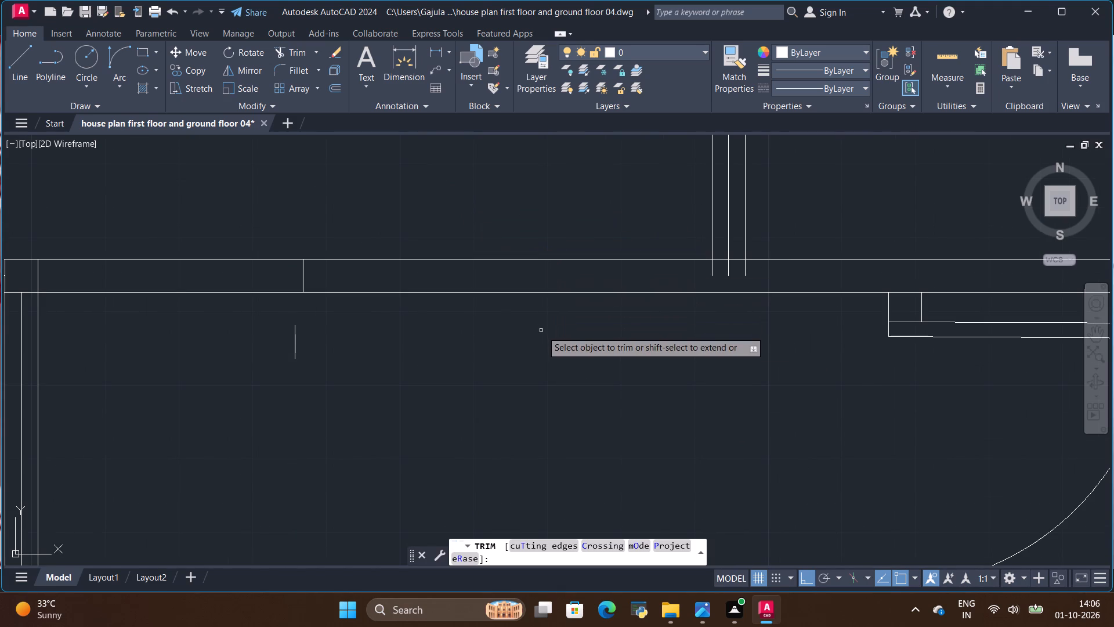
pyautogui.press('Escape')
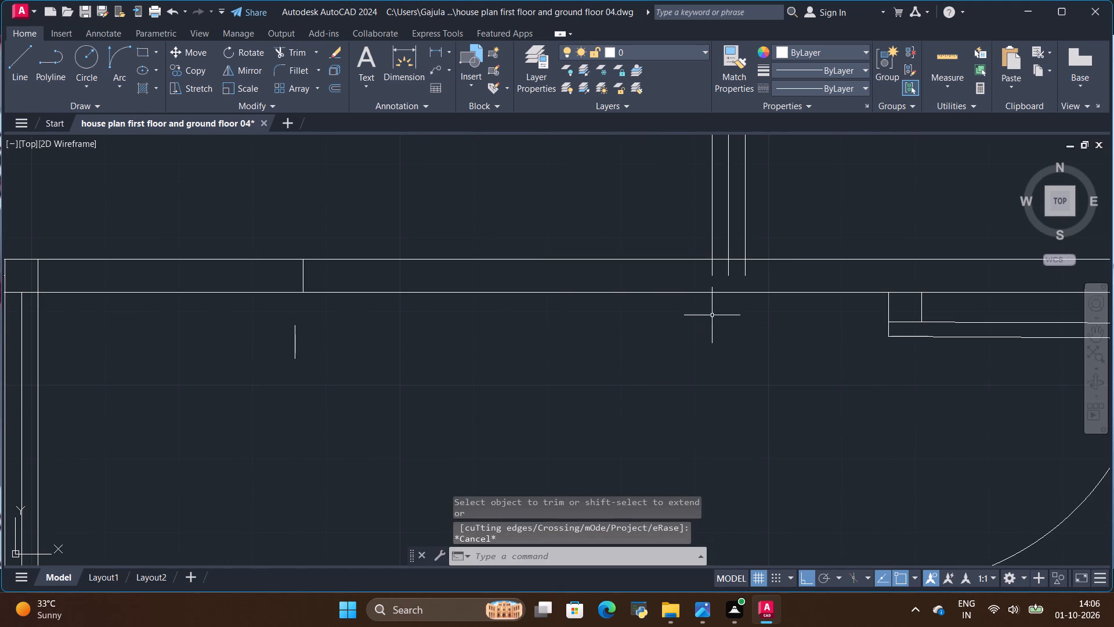
# Stretch both faces of the hall-kitchen wall down 2.25" to the lower face of the wall between the halls.
pyautogui.scroll(1, 714, 212)
pyautogui.click(710, 218)
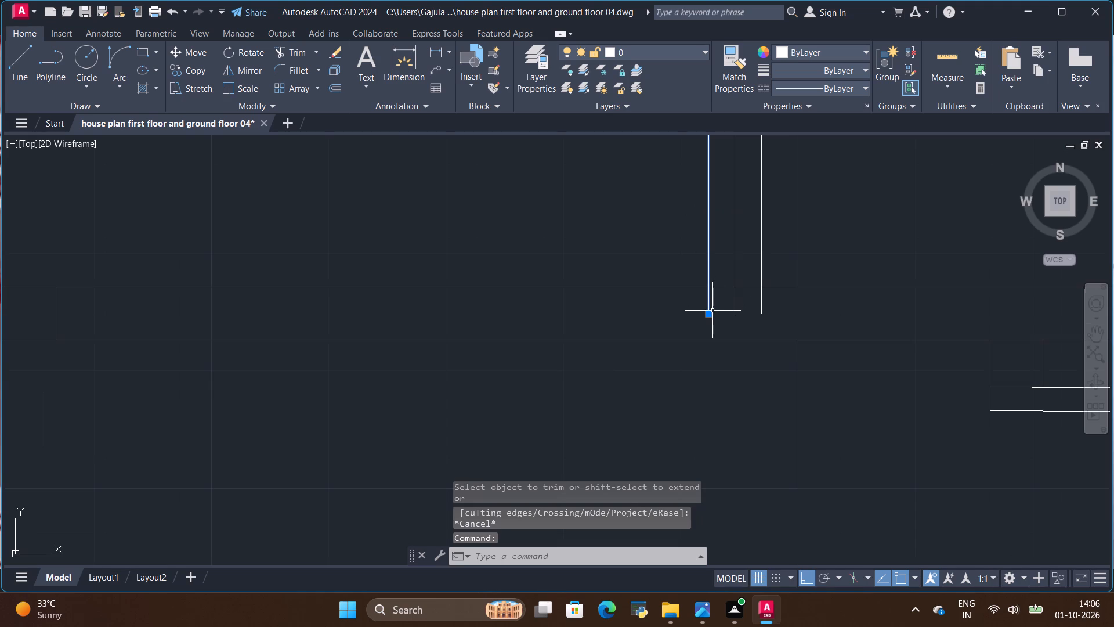
pyautogui.click(710, 315)
pyautogui.click(710, 338)
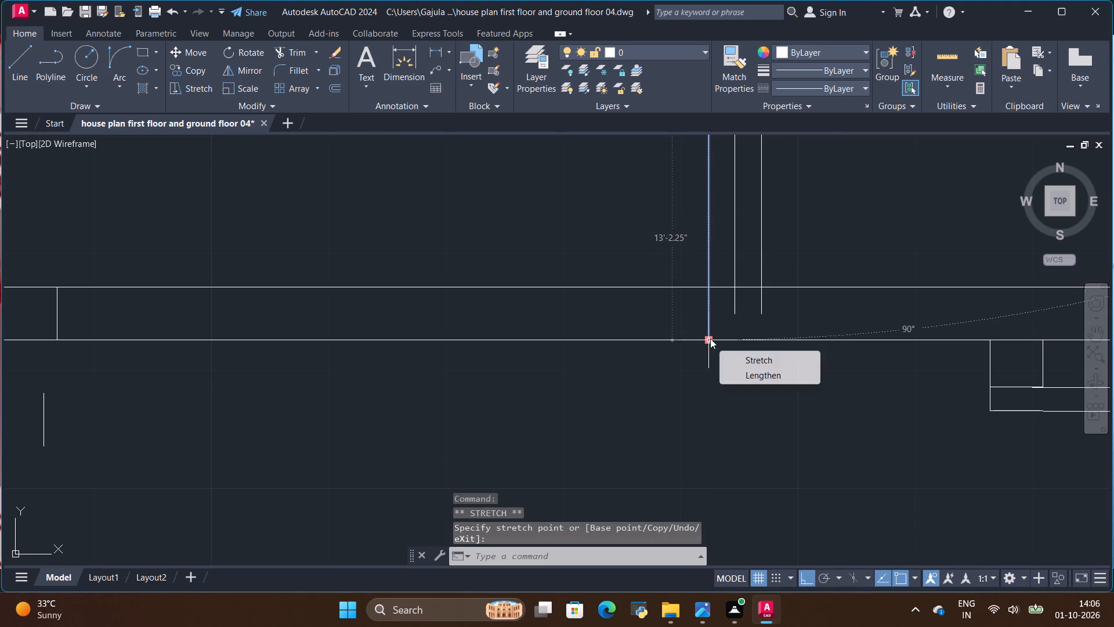
pyautogui.click(761, 271)
pyautogui.click(761, 316)
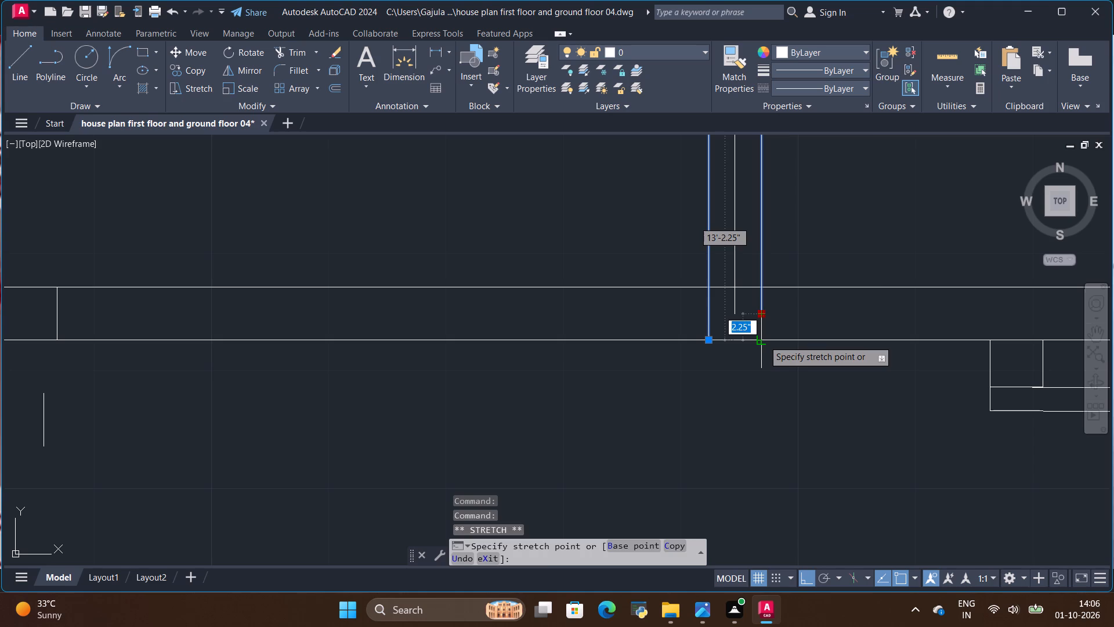
pyautogui.click(764, 340)
pyautogui.press('Escape')
# Trim away the centreline of the hall-kitchen wall.
pyautogui.scroll(2, 743, 300)
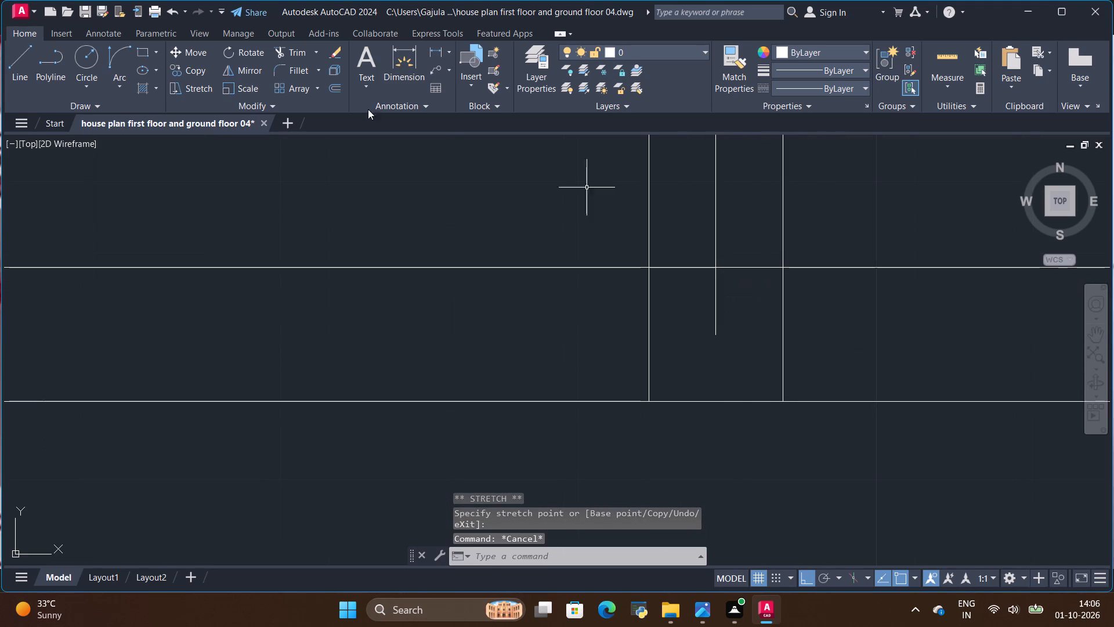
pyautogui.click(288, 49)
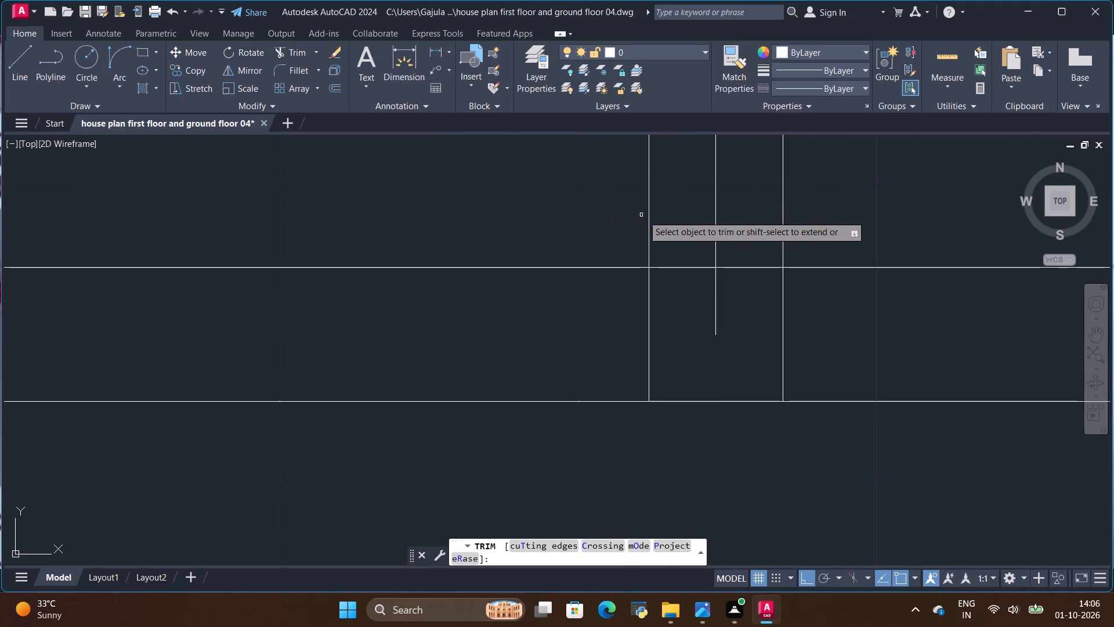
pyautogui.moveTo(723, 215); pyautogui.dragTo(742, 248)
pyautogui.scroll(-4, 746, 313)
# Trim both wall faces between the 3' stub and the kitchen wall to form the hall opening, and remove the stray line below.
pyautogui.moveTo(530, 289); pyautogui.dragTo(552, 342)
pyautogui.scroll(1, 485, 361)
pyautogui.moveTo(486, 354); pyautogui.dragTo(462, 367)
pyautogui.scroll(-1, 545, 355)
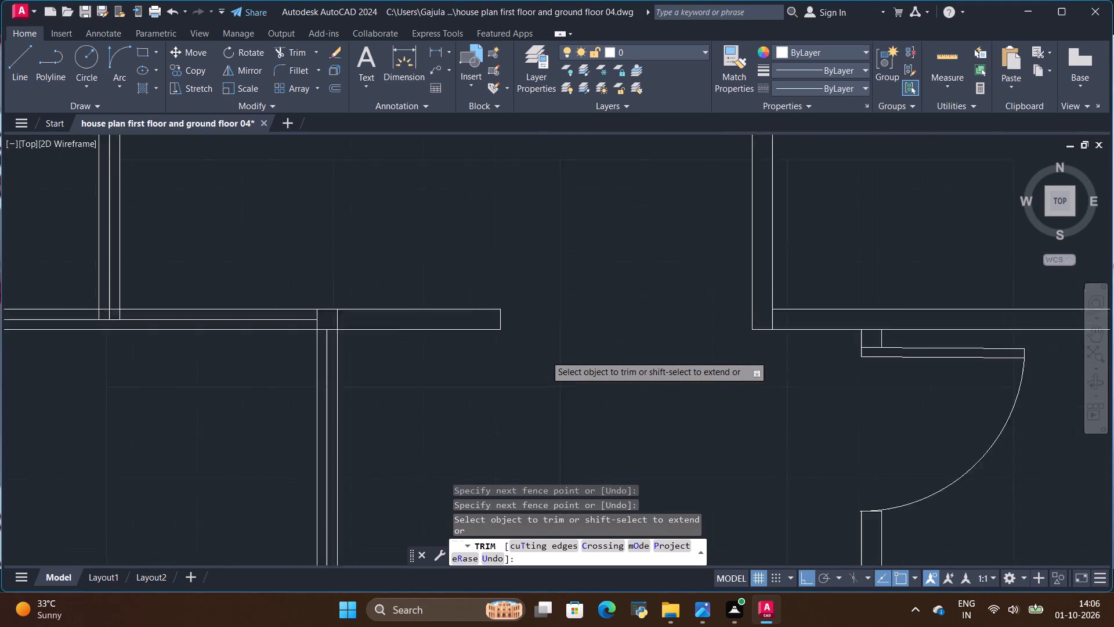
# Examine the reference image for the toilet and bedroom door openings along the cross-wall, and compare it with the drafted plan.
pyautogui.scroll(-1, 545, 355)
pyautogui.scroll(2, 382, 318)
pyautogui.scroll(-3, 432, 313)
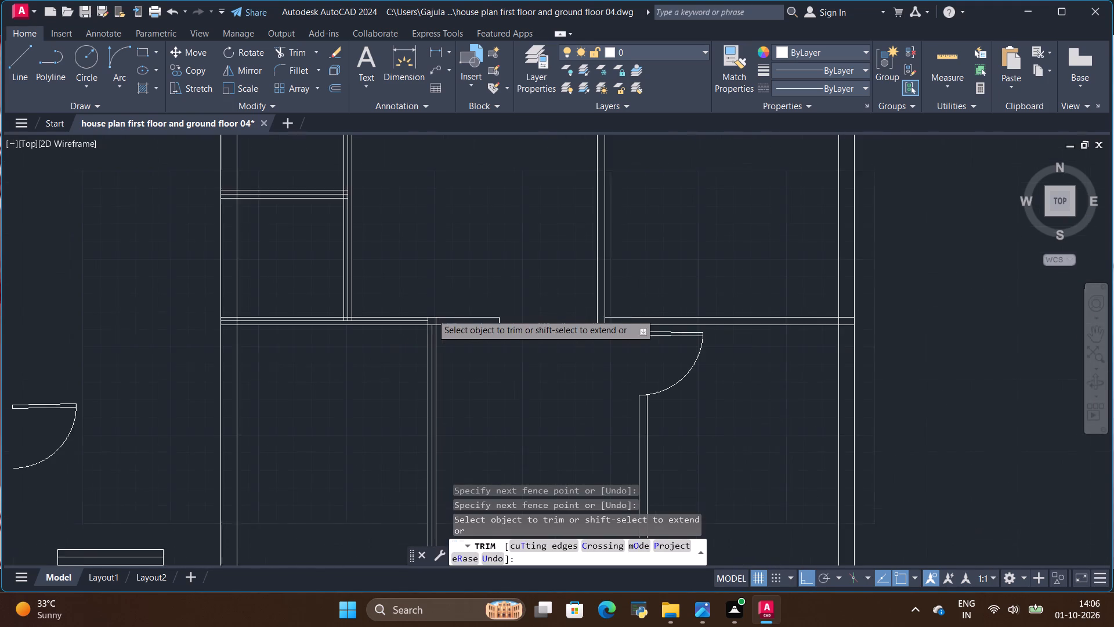
pyautogui.scroll(-3, 434, 309)
pyautogui.scroll(1, 465, 260)
pyautogui.hotkey('alt', 'Tab')
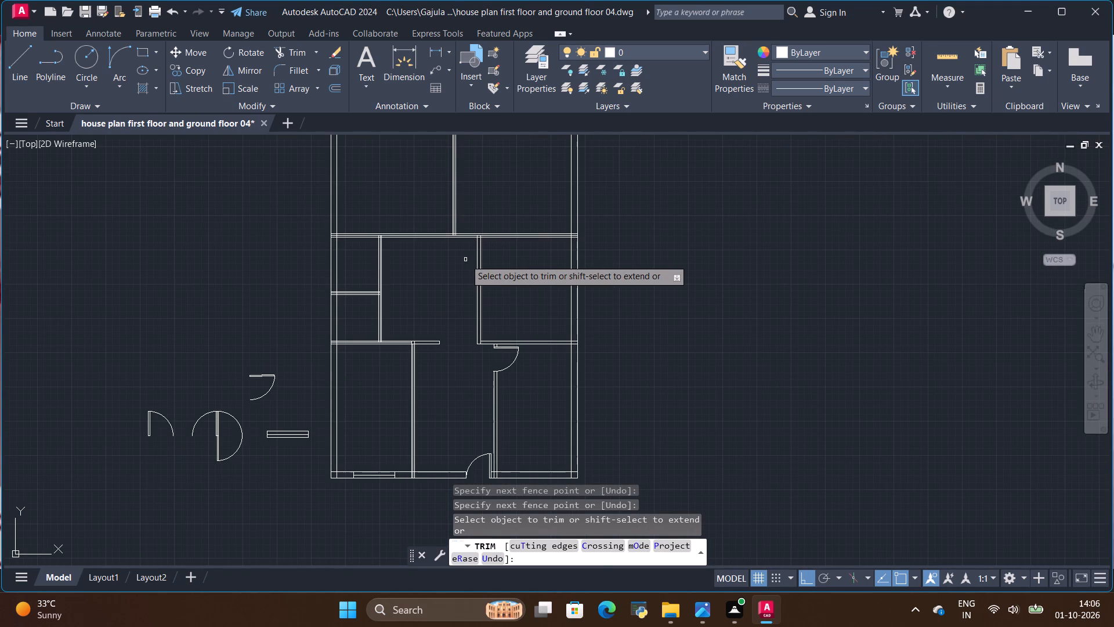
pyautogui.scroll(-3, 505, 337)
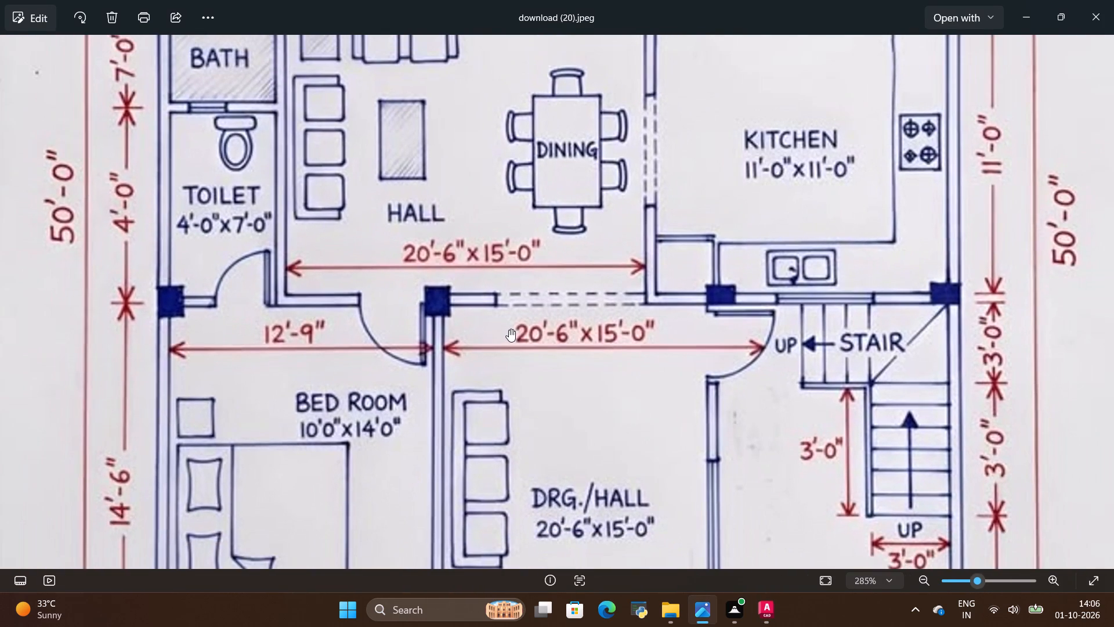
pyautogui.scroll(-3, 510, 323)
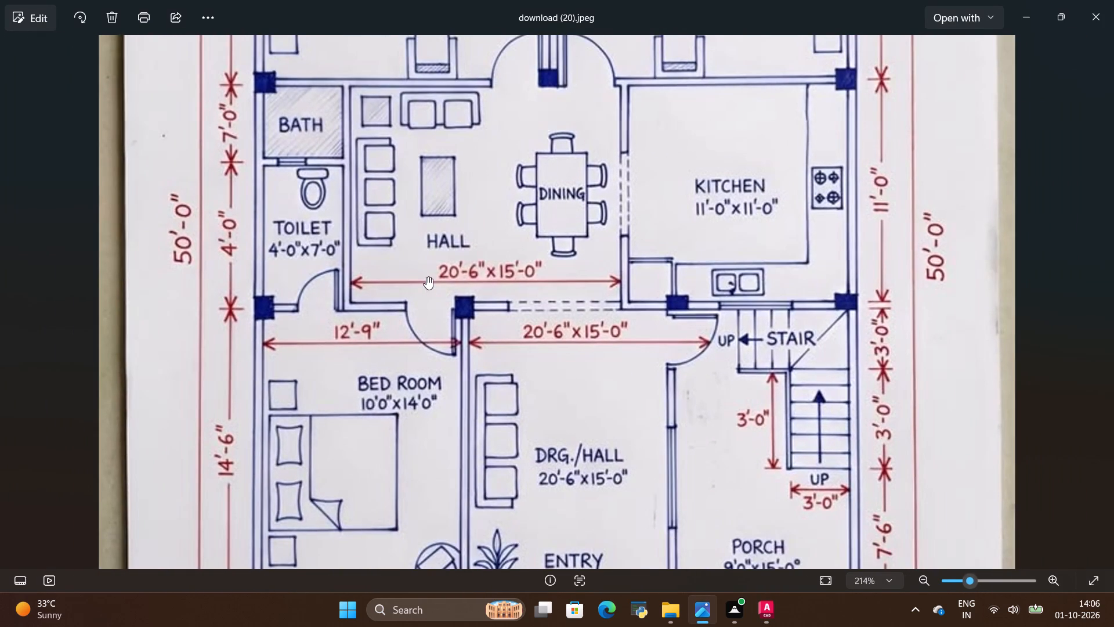
pyautogui.hotkey('alt', 'Tab')
pyautogui.hotkey('alt', 'Tab')
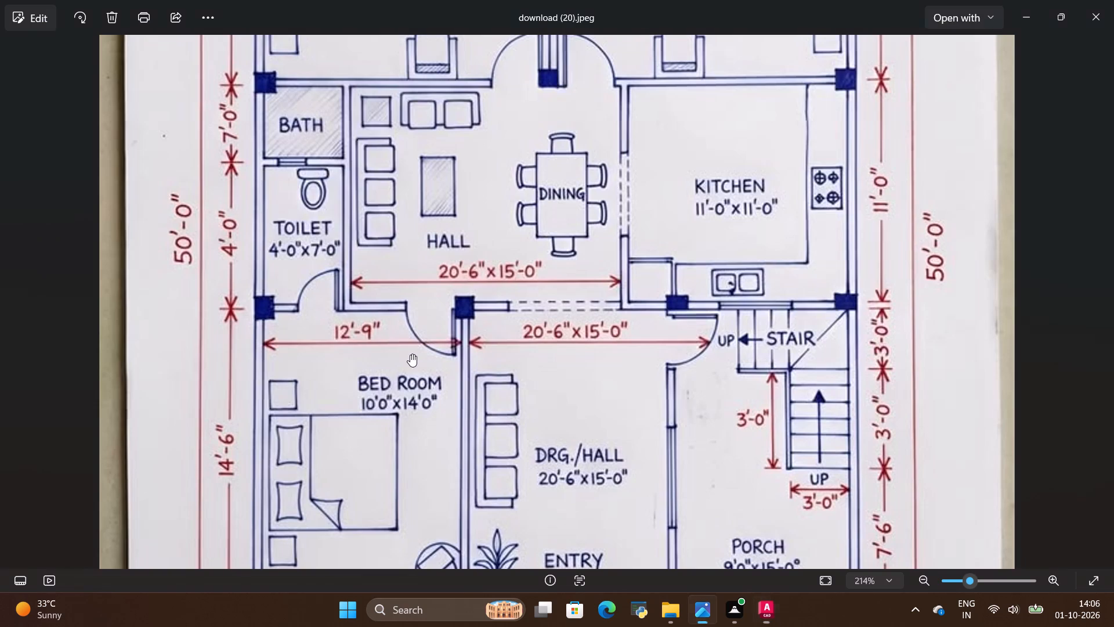
# Trim away the leftover centrelines of the cross-wall above the front bedroom and of the wall between that bedroom and the hall.
pyautogui.hotkey('alt', 'Tab')
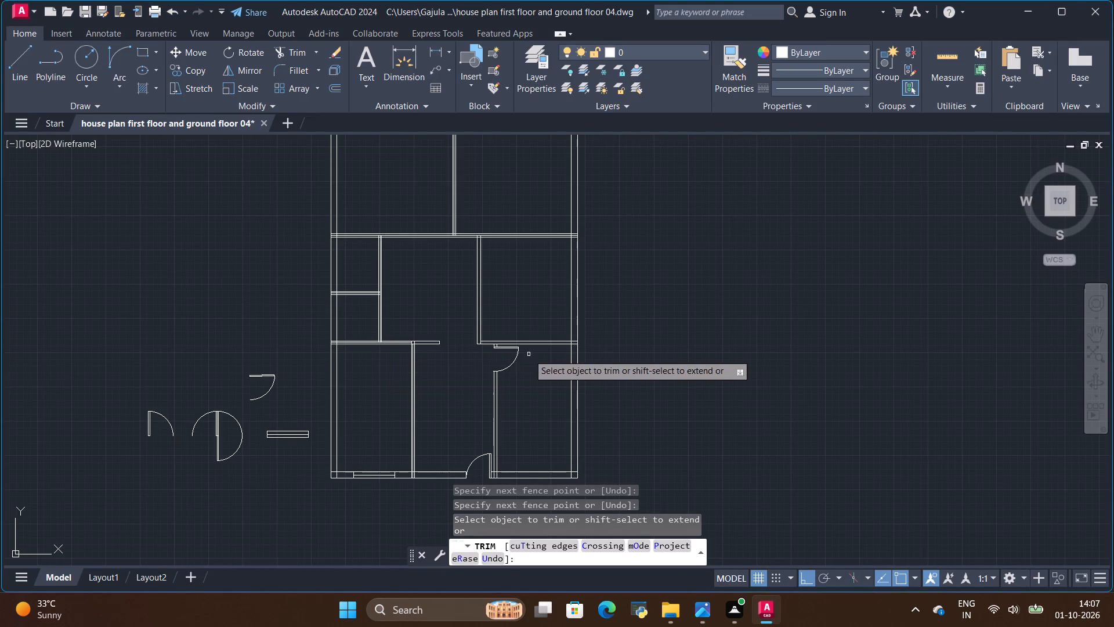
pyautogui.hotkey('alt', 'Tab')
pyautogui.scroll(-5, 509, 301)
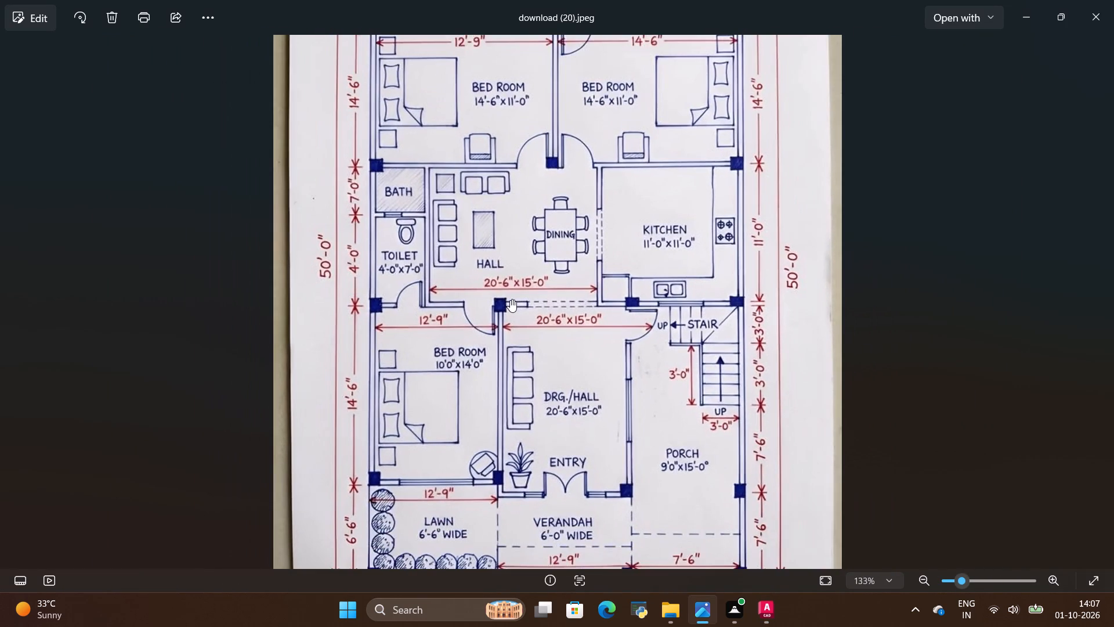
pyautogui.hotkey('alt', 'Tab')
pyautogui.scroll(2, 396, 341)
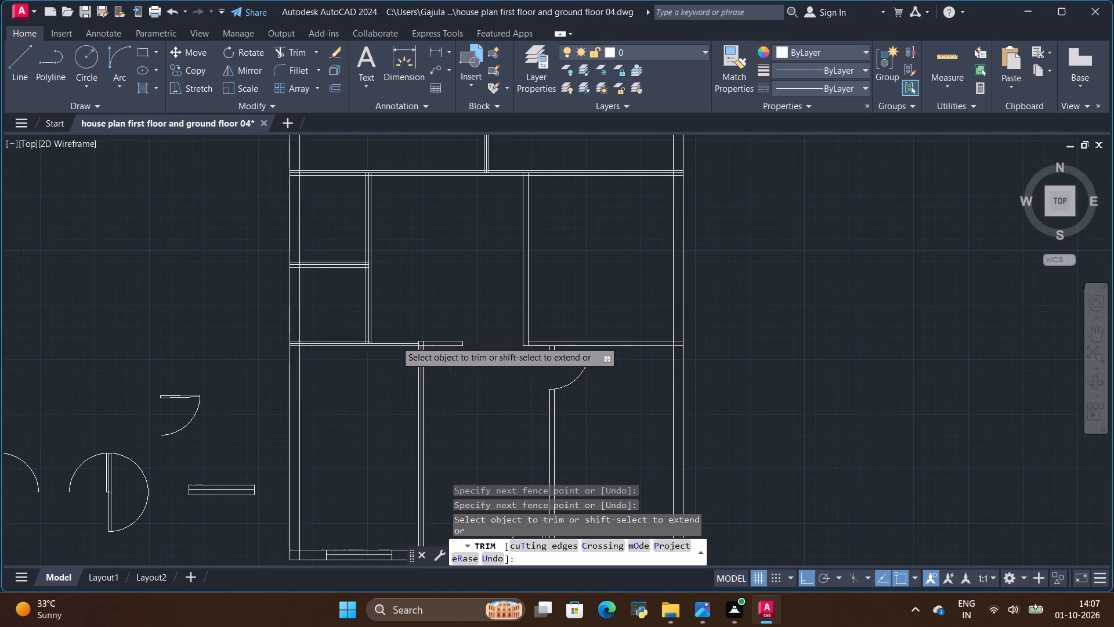
pyautogui.scroll(2, 404, 367)
pyautogui.scroll(1, 431, 271)
pyautogui.scroll(2, 439, 330)
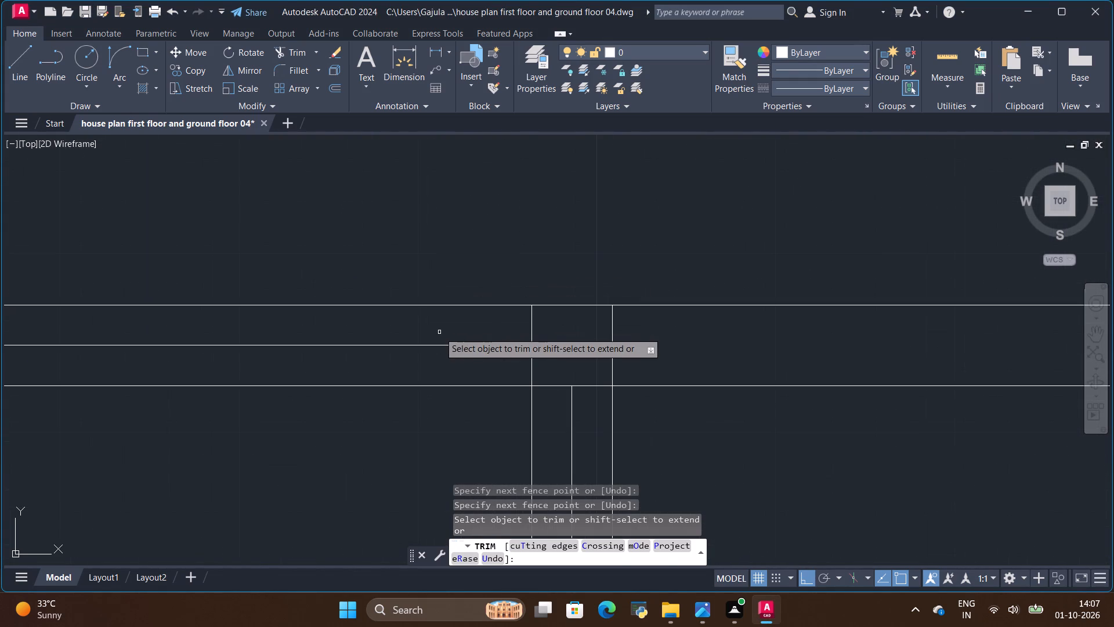
pyautogui.moveTo(440, 332); pyautogui.dragTo(457, 351)
pyautogui.scroll(3, 494, 395)
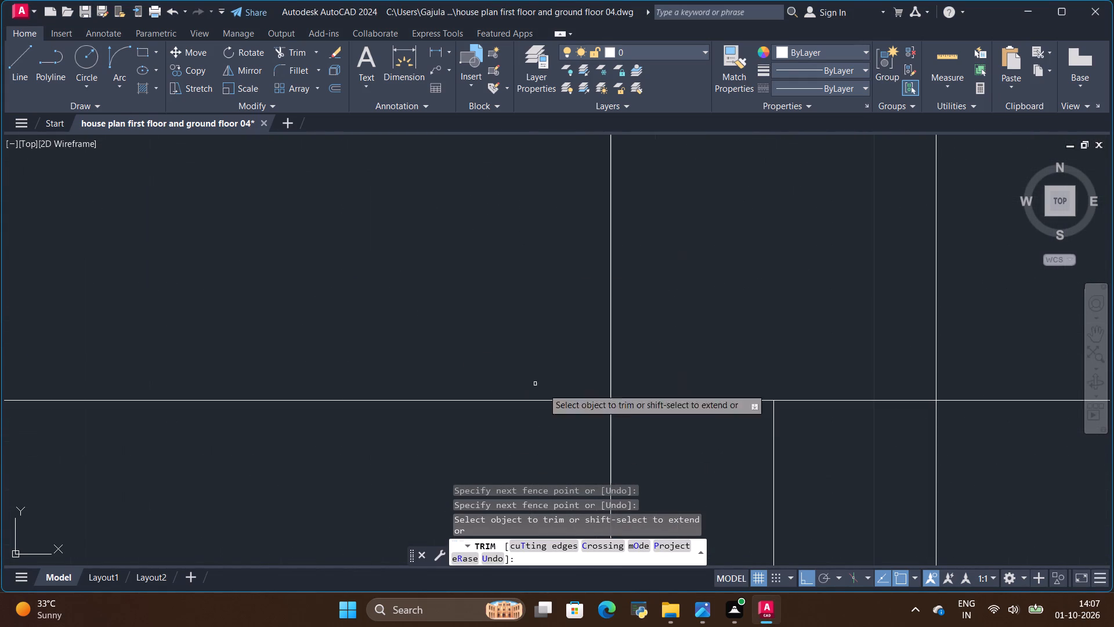
pyautogui.scroll(-3, 605, 351)
pyautogui.scroll(2, 656, 421)
pyautogui.moveTo(666, 401); pyautogui.dragTo(660, 401)
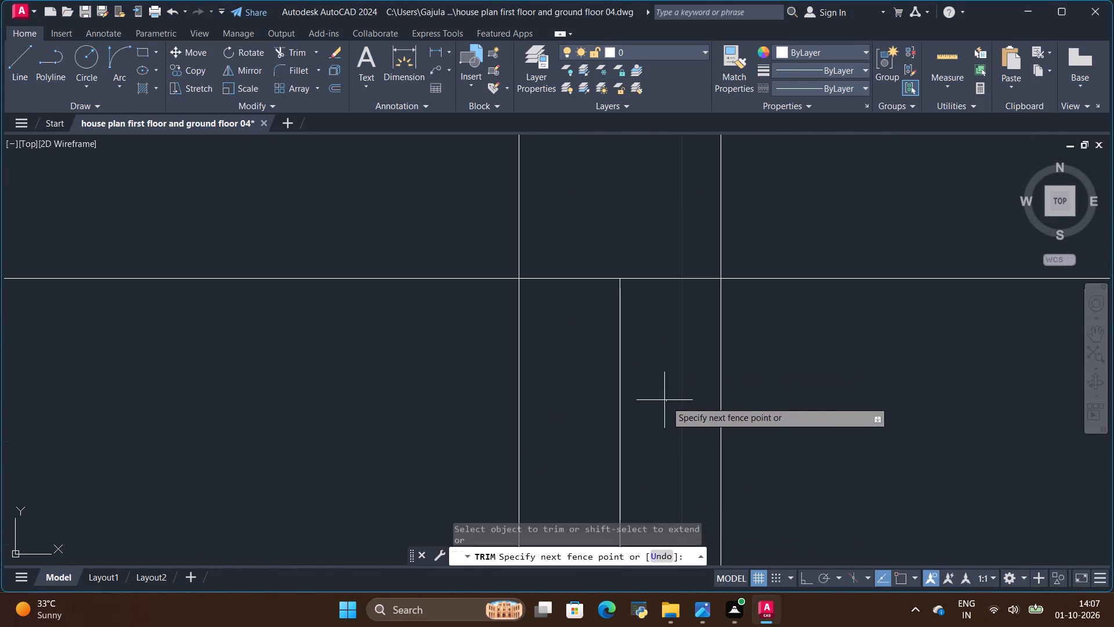
pyautogui.moveTo(660, 401); pyautogui.dragTo(618, 422)
# Trim the toilet-hall wall's faces back to the cross-wall's upper face and remove that wall's centreline.
pyautogui.scroll(-4, 624, 417)
pyautogui.scroll(2, 266, 369)
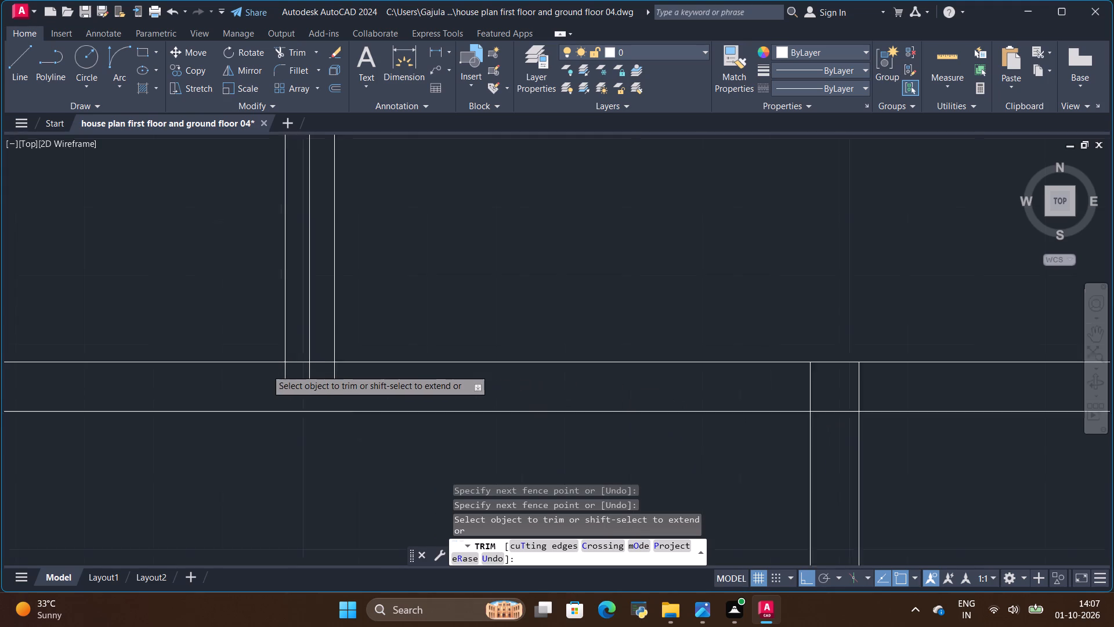
pyautogui.scroll(1, 266, 369)
pyautogui.moveTo(273, 380); pyautogui.dragTo(483, 394)
pyautogui.moveTo(404, 300); pyautogui.dragTo(362, 308)
pyautogui.scroll(-3, 358, 304)
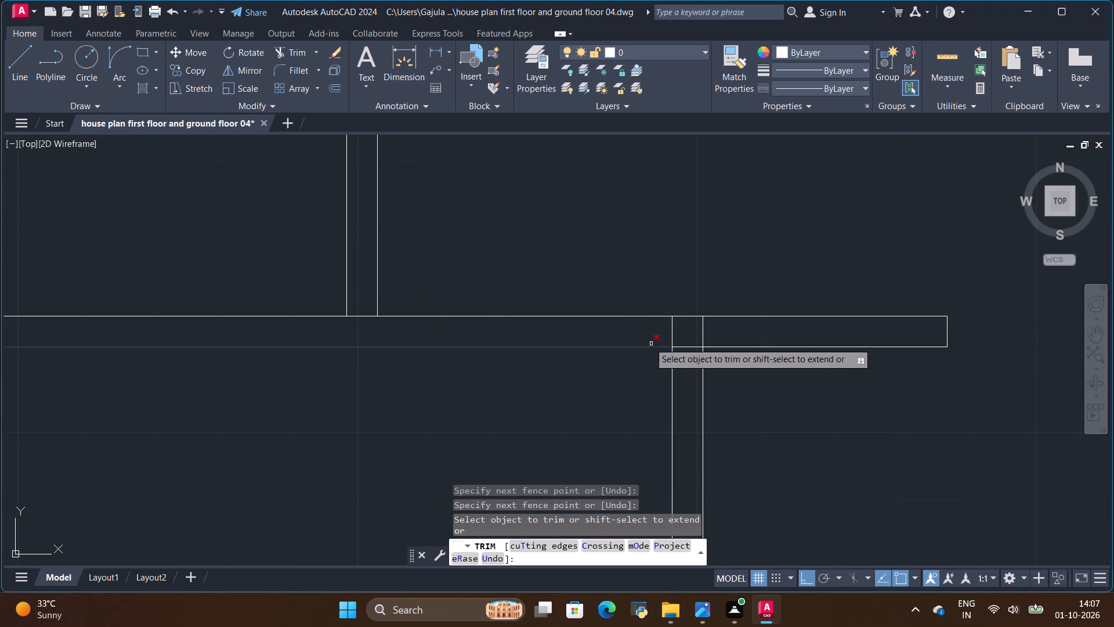
pyautogui.press('Escape')
# Draw a line across the cross-wall's thickness, in line with the bedroom-side face of the bedroom-hall wall.
pyautogui.scroll(2, 672, 326)
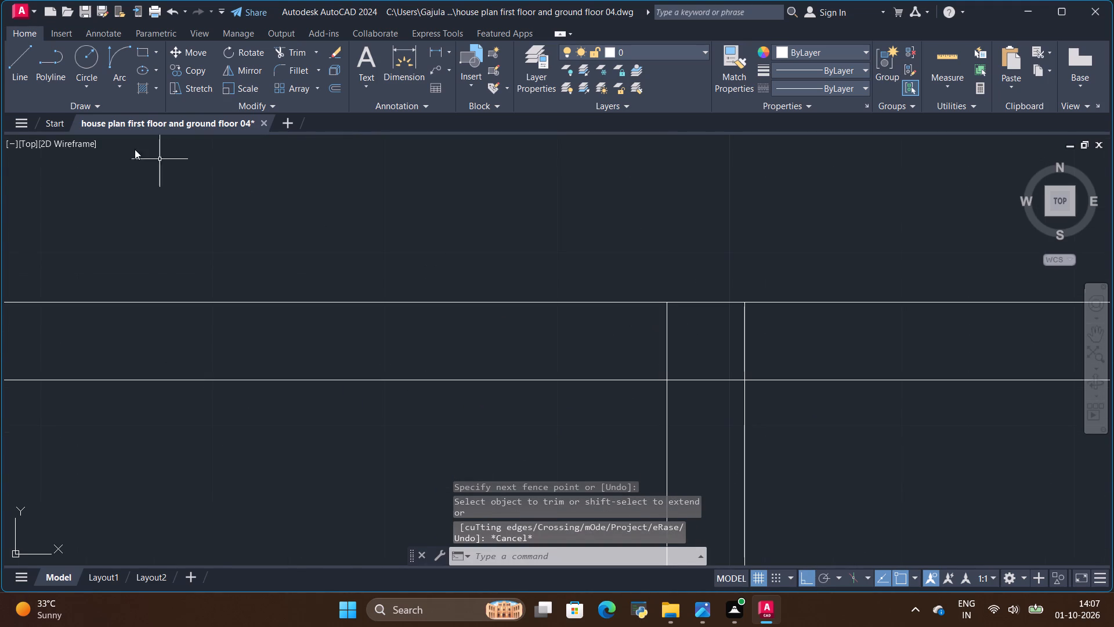
pyautogui.click(13, 56)
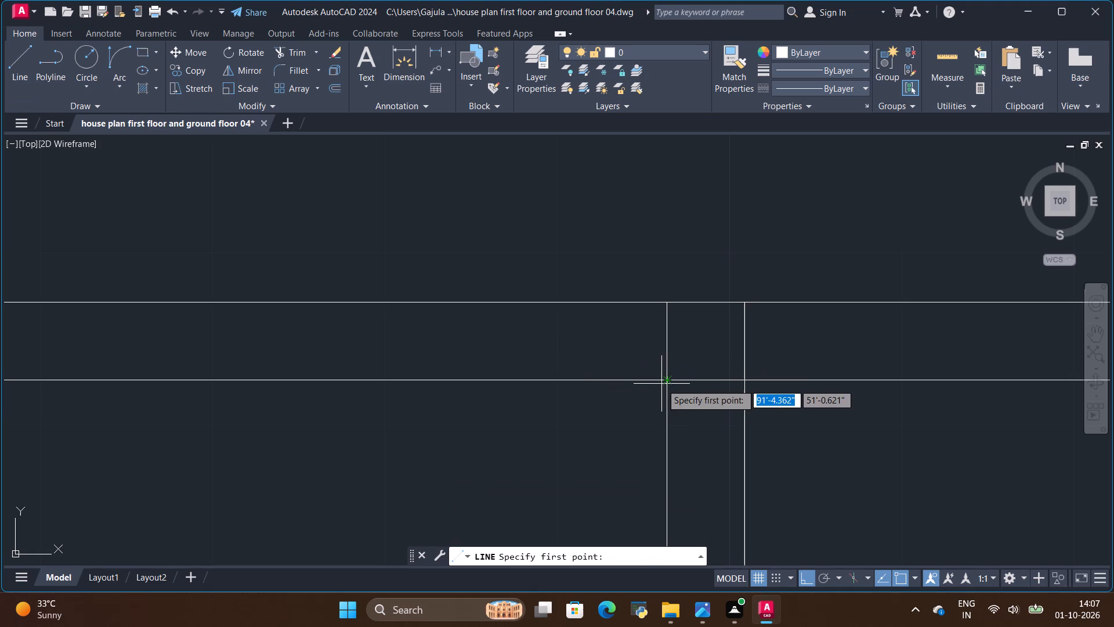
pyautogui.click(664, 380)
pyautogui.click(670, 306)
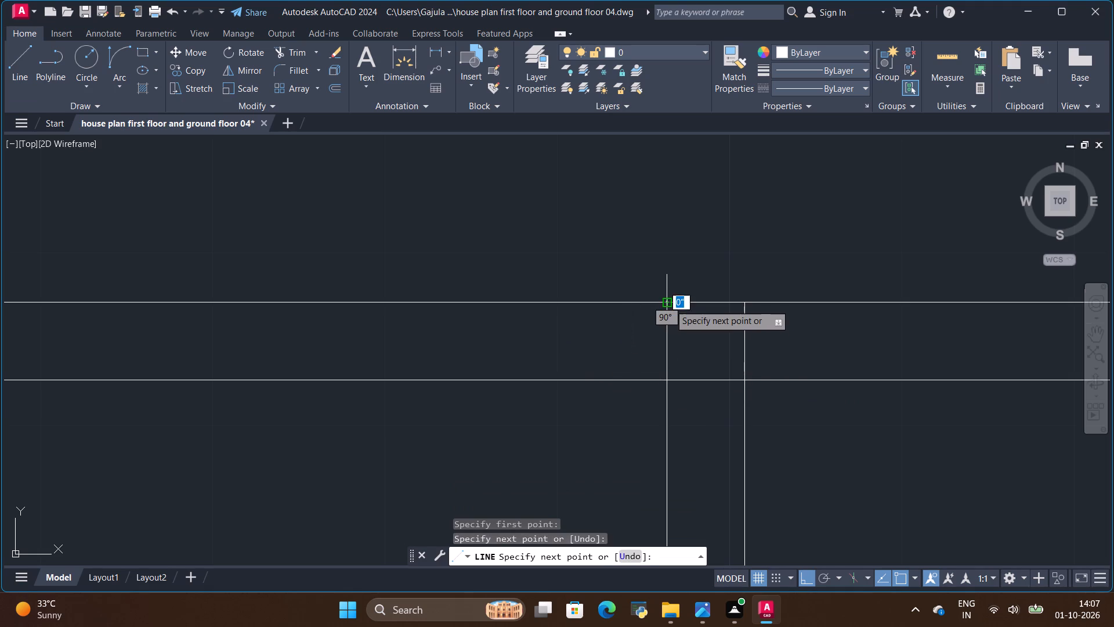
pyautogui.press('Escape')
# Copy that short cross-line 4" and 3'4" to the left along the cross-wall as the bedroom door jambs.
pyautogui.click(664, 334)
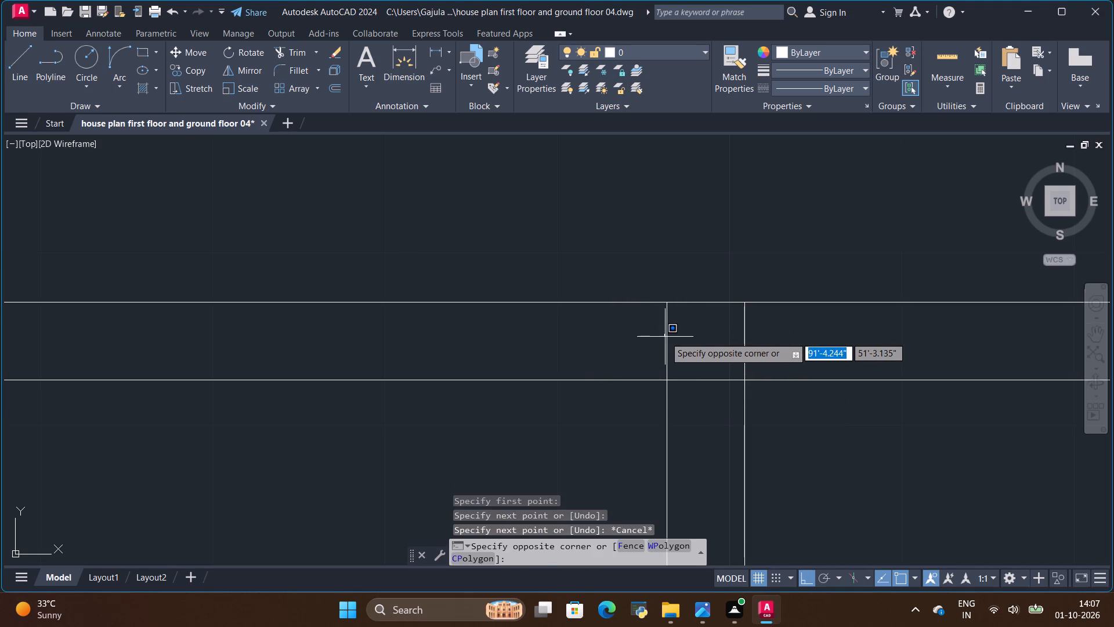
pyautogui.click(665, 337)
pyautogui.click(668, 338)
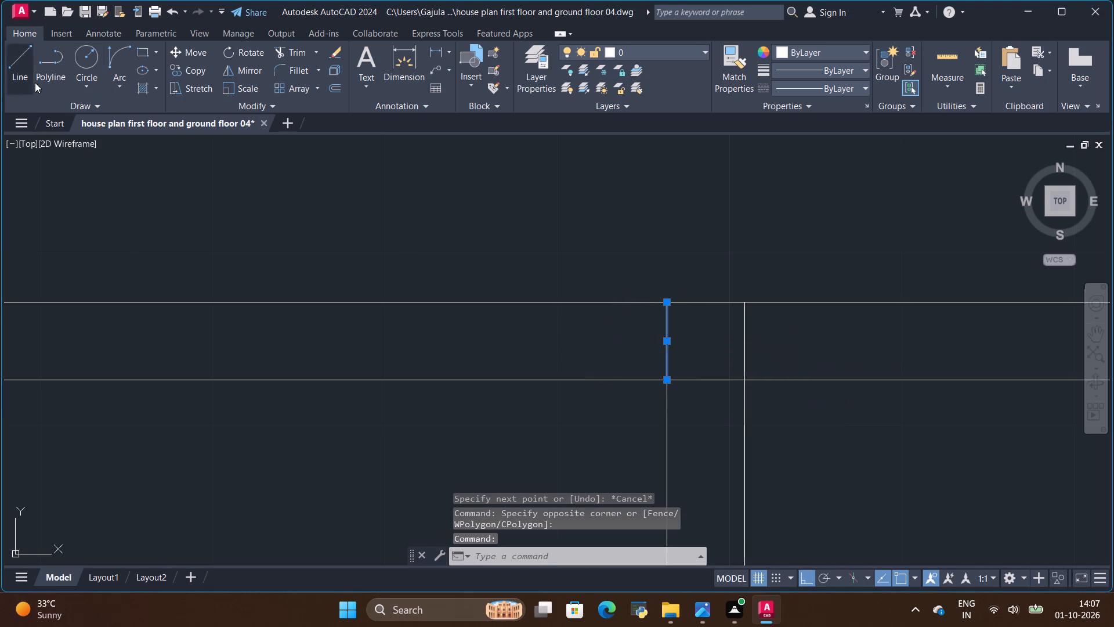
pyautogui.click(200, 71)
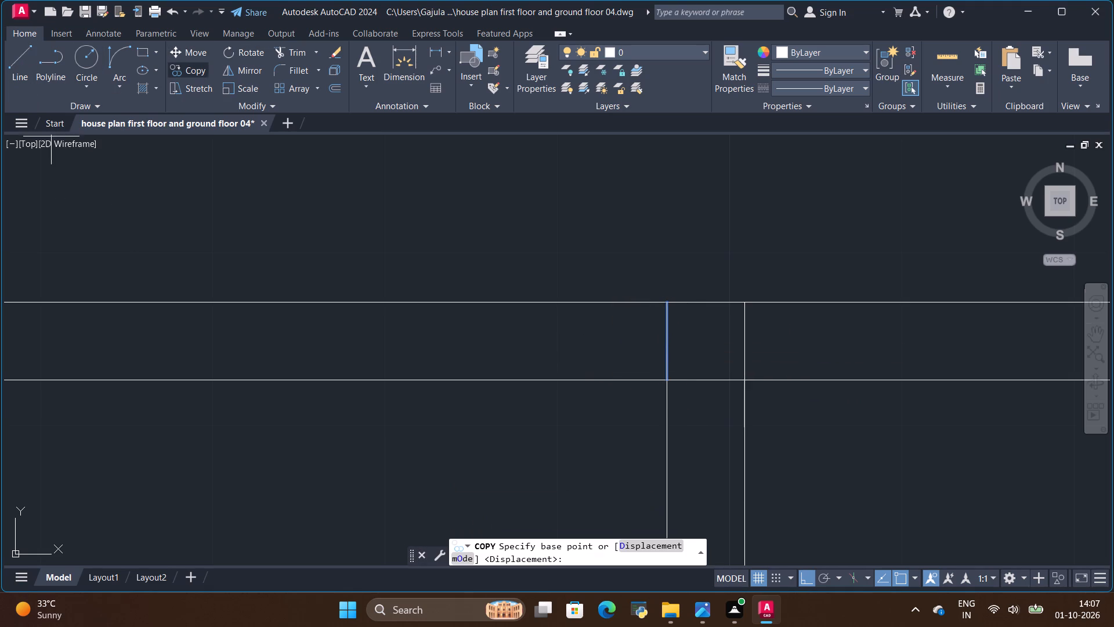
pyautogui.click(668, 345)
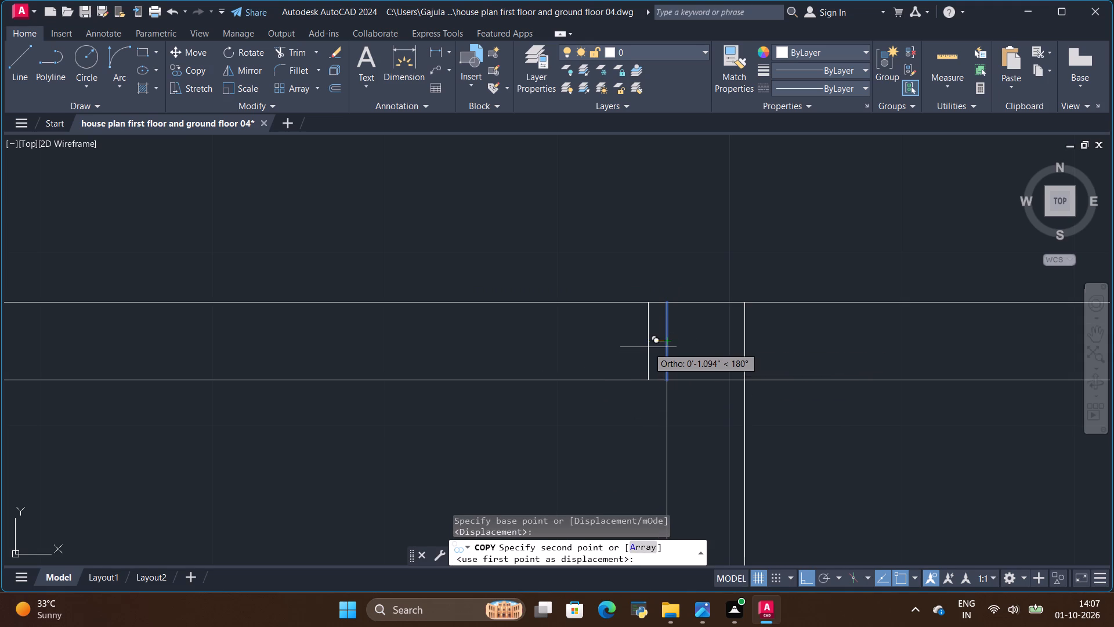
pyautogui.press('BackSpace')
pyautogui.press('BackSpace')
pyautogui.press('4')
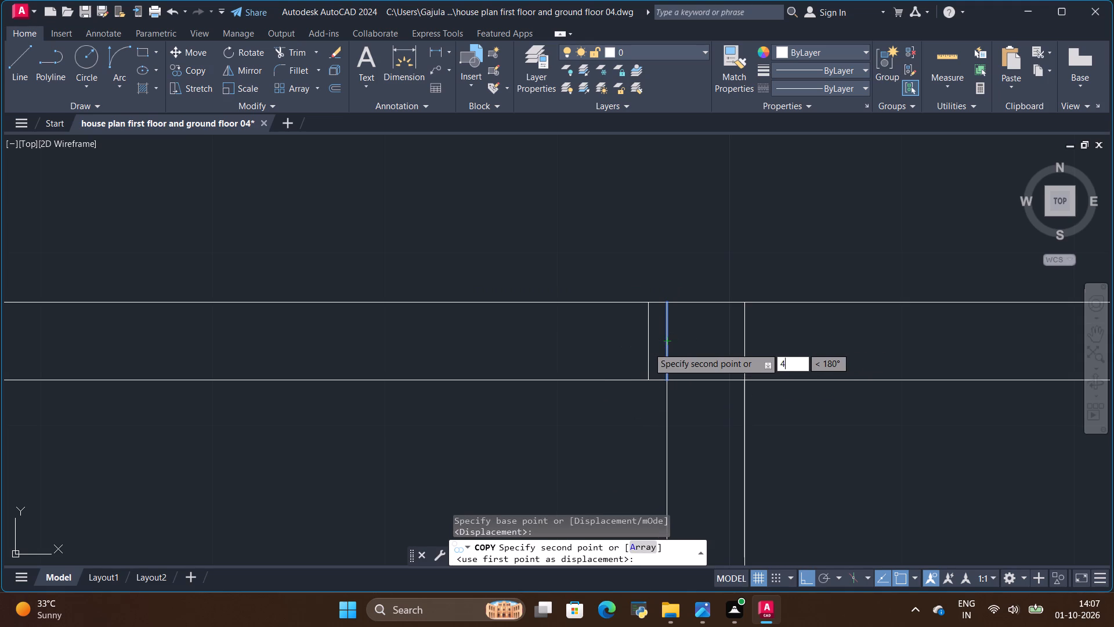
pyautogui.hotkey('shift', '"')
pyautogui.press('Return')
pyautogui.press('BackSpace')
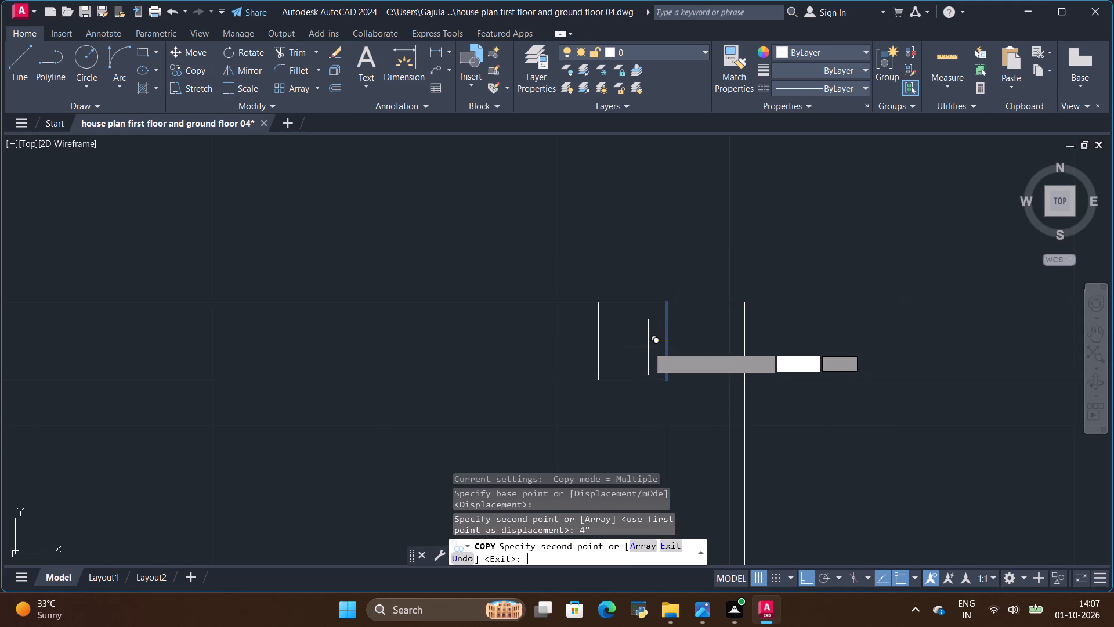
pyautogui.press('BackSpace')
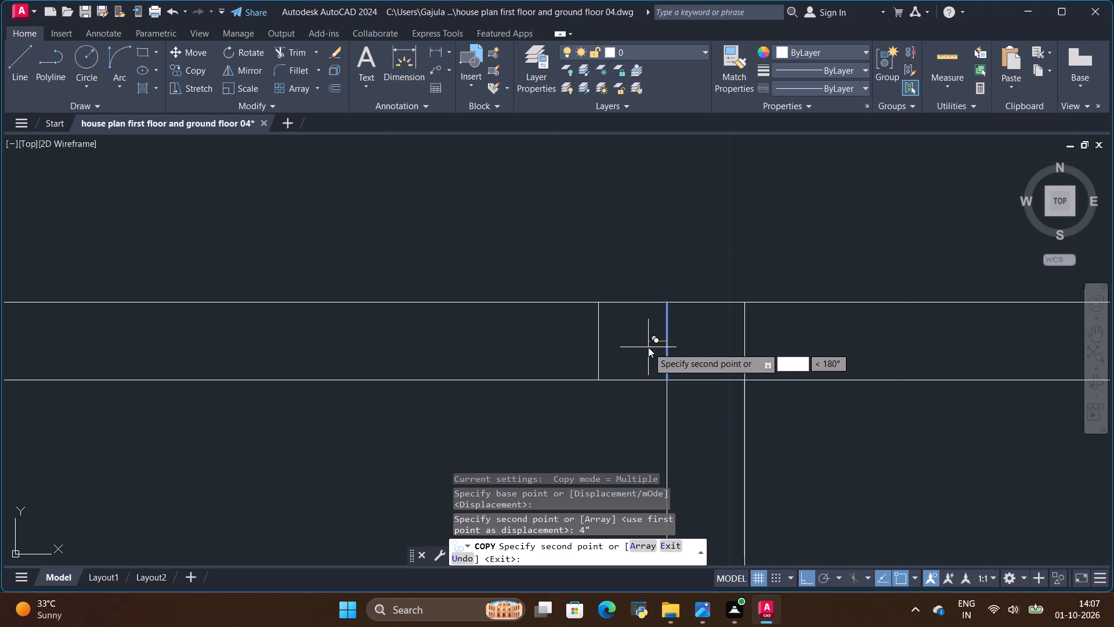
pyautogui.write("3'4")
pyautogui.hotkey('shift', '"')
pyautogui.press('Return')
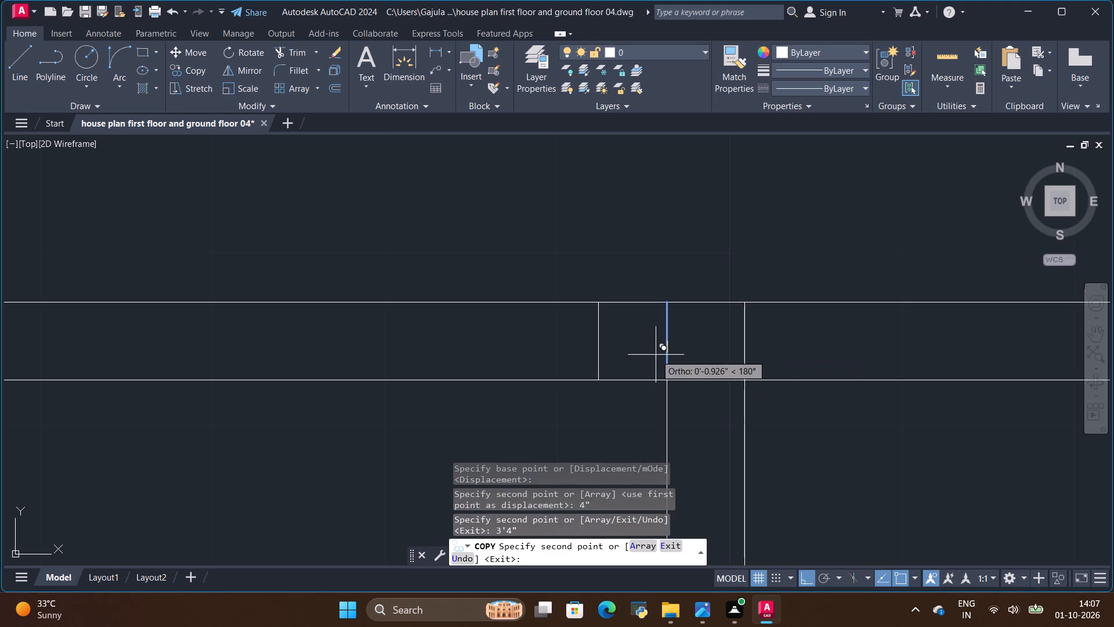
pyautogui.press('Escape')
# Trim both cross-wall faces between the two jamb lines to form the bedroom door opening.
pyautogui.scroll(-2, 513, 406)
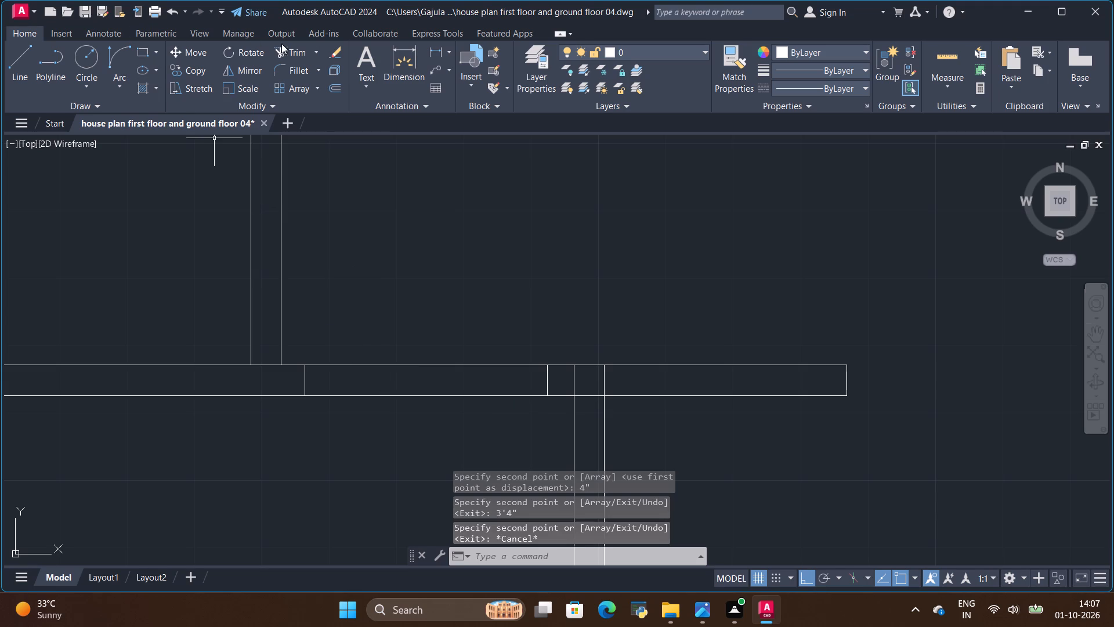
pyautogui.click(298, 52)
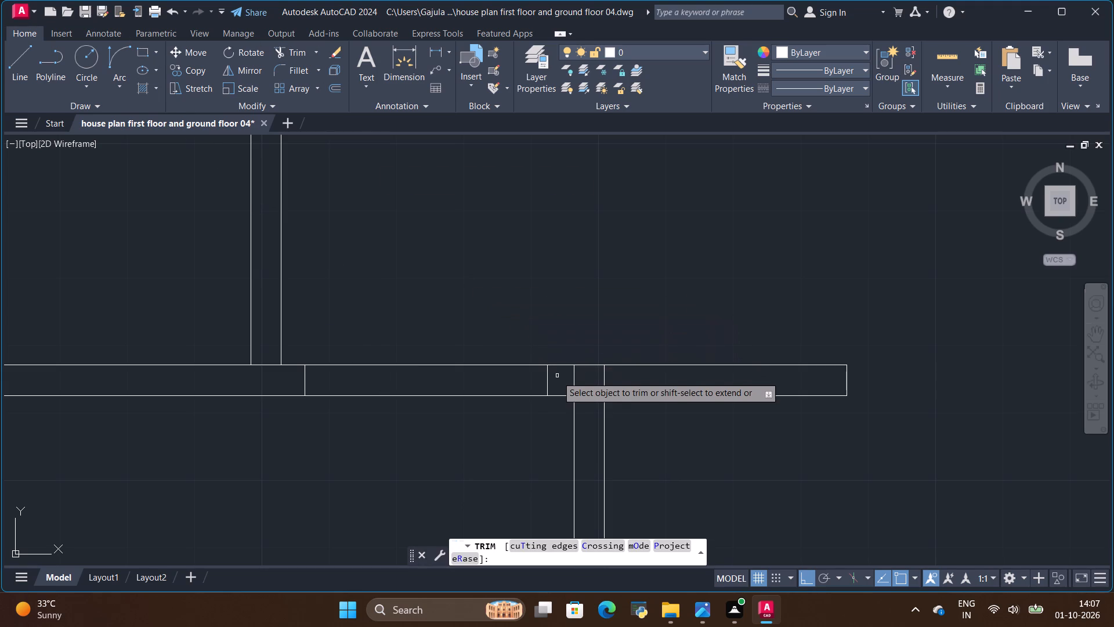
pyautogui.scroll(3, 555, 381)
pyautogui.scroll(-3, 548, 349)
pyautogui.moveTo(444, 283); pyautogui.dragTo(465, 406)
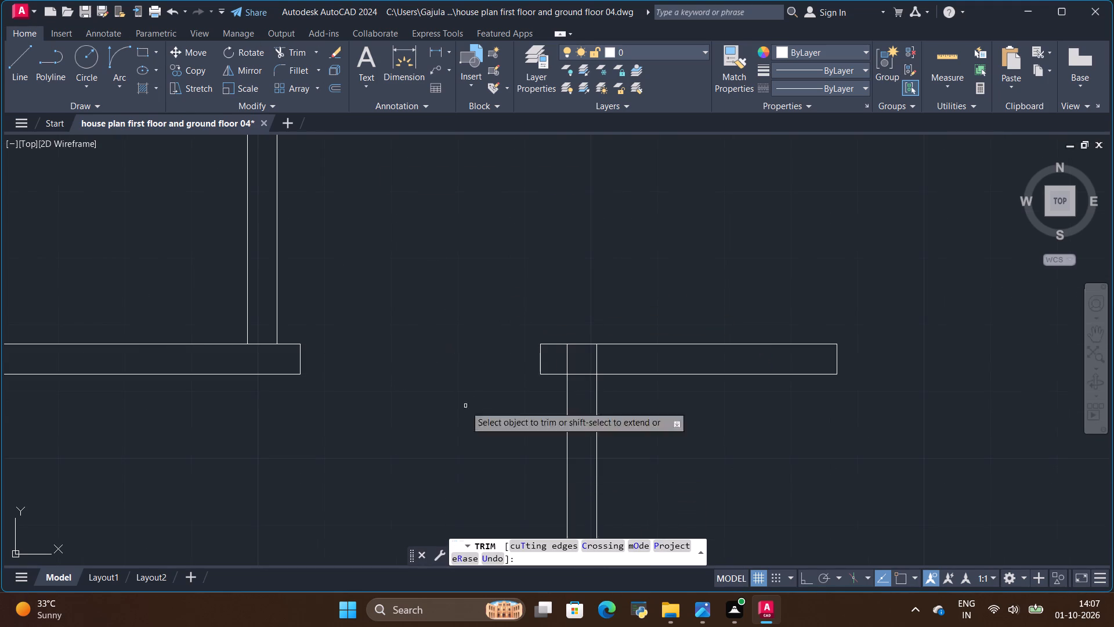
# Check the toilet door in the reference image and draw a line across the cross-wall at the toilet-side face of the toilet-hall wall.
pyautogui.scroll(-3, 471, 309)
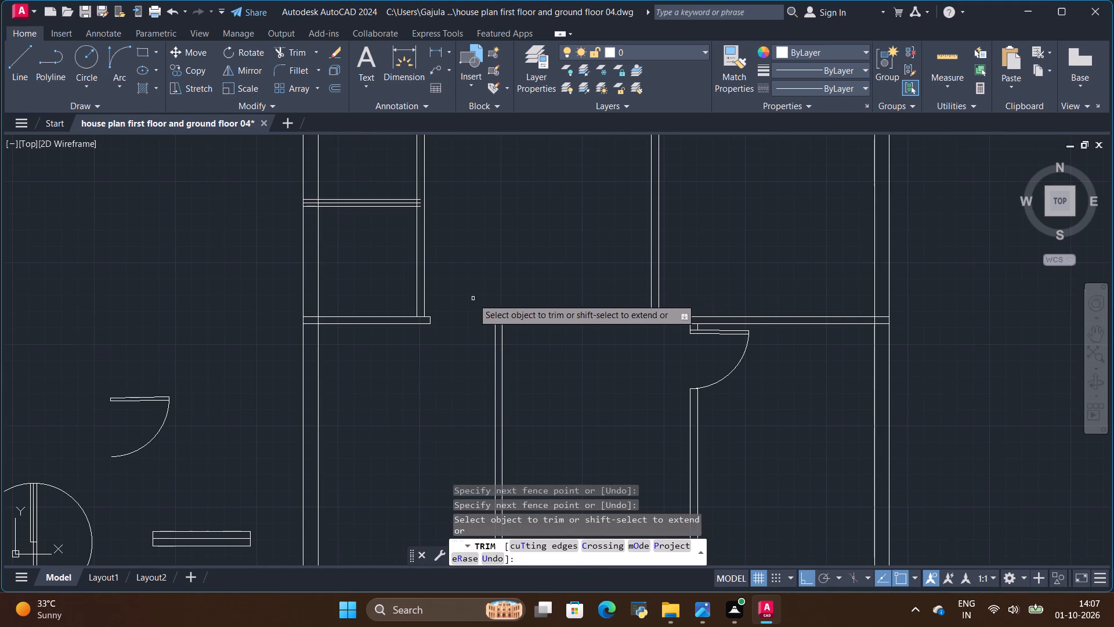
pyautogui.scroll(-2, 610, 259)
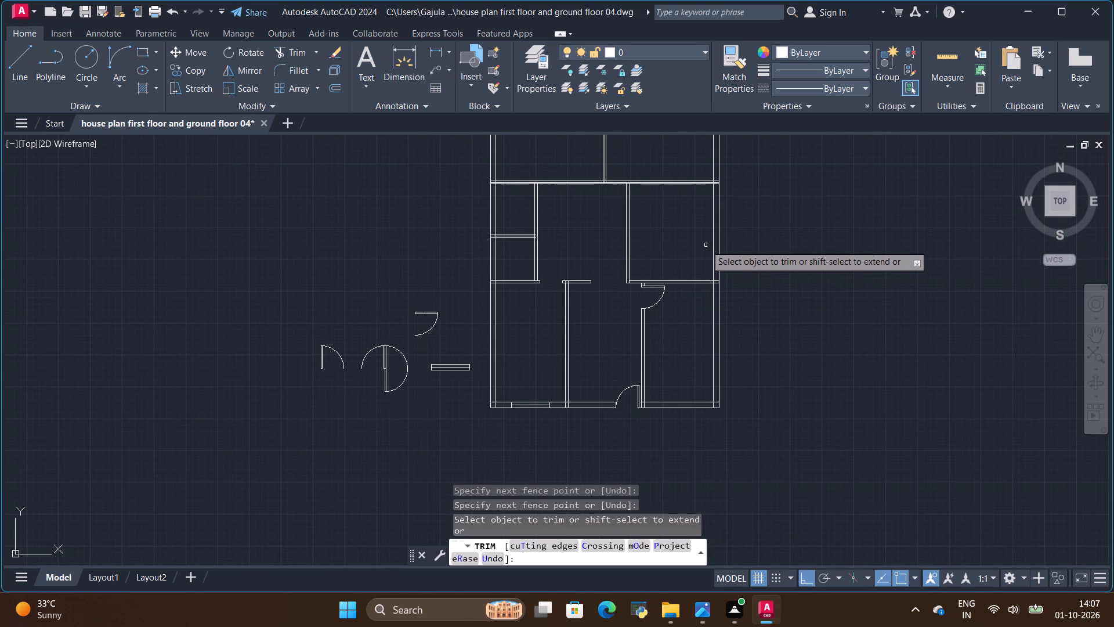
pyautogui.hotkey('alt', 'Tab')
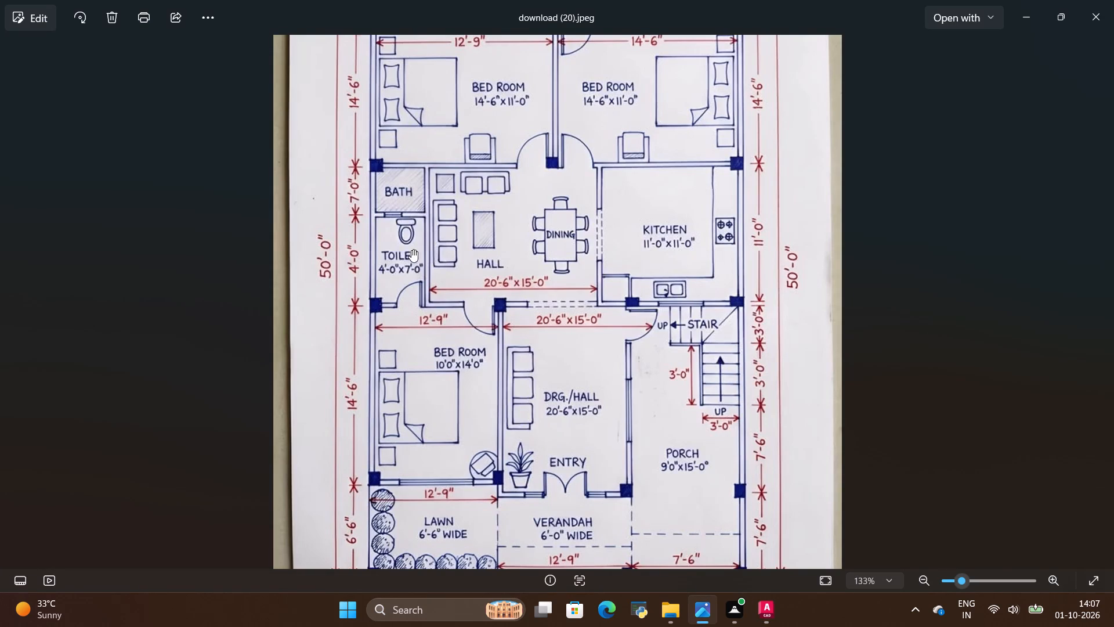
pyautogui.hotkey('alt', 'Tab')
pyautogui.hotkey('alt', 'Tab')
pyautogui.hotkey('alt', 'Tab')
pyautogui.scroll(6, 521, 267)
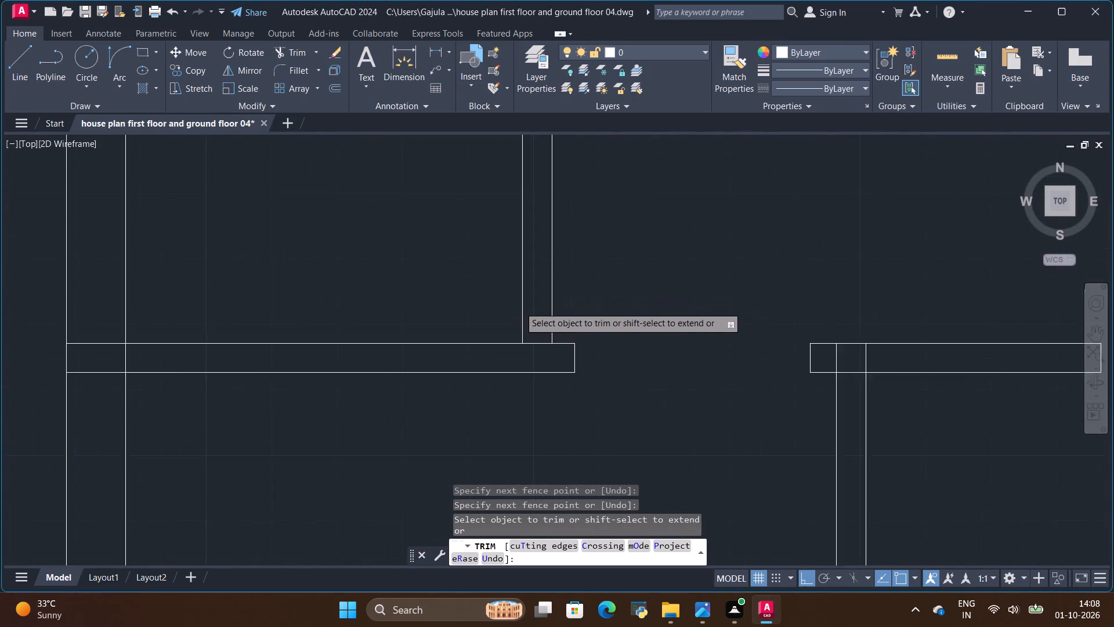
pyautogui.click(12, 68)
pyautogui.click(520, 367)
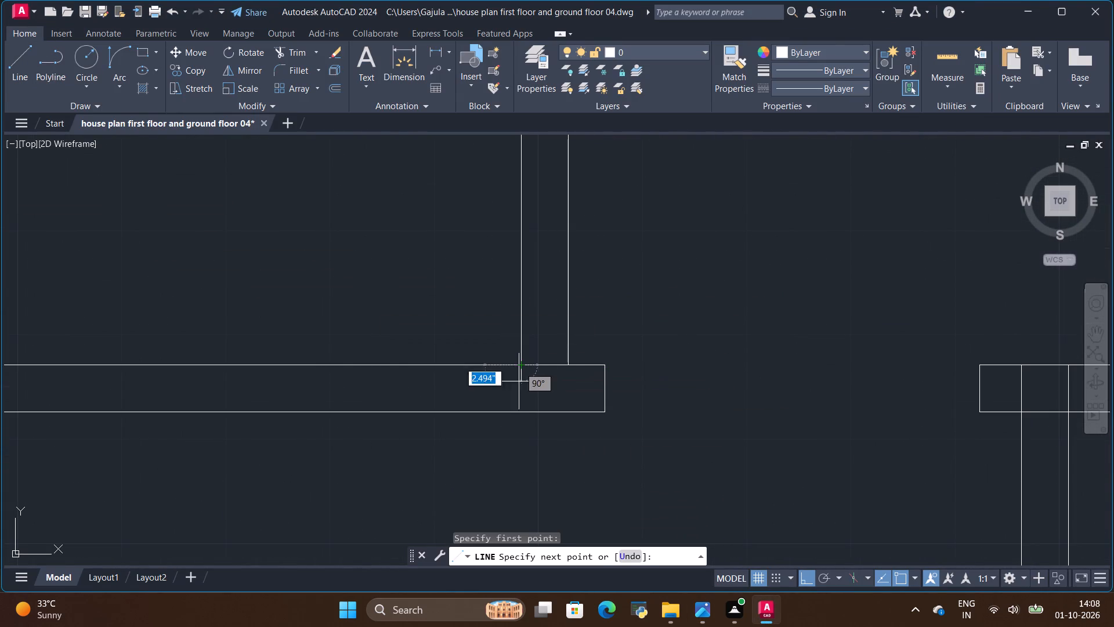
pyautogui.click(522, 415)
pyautogui.press('Escape')
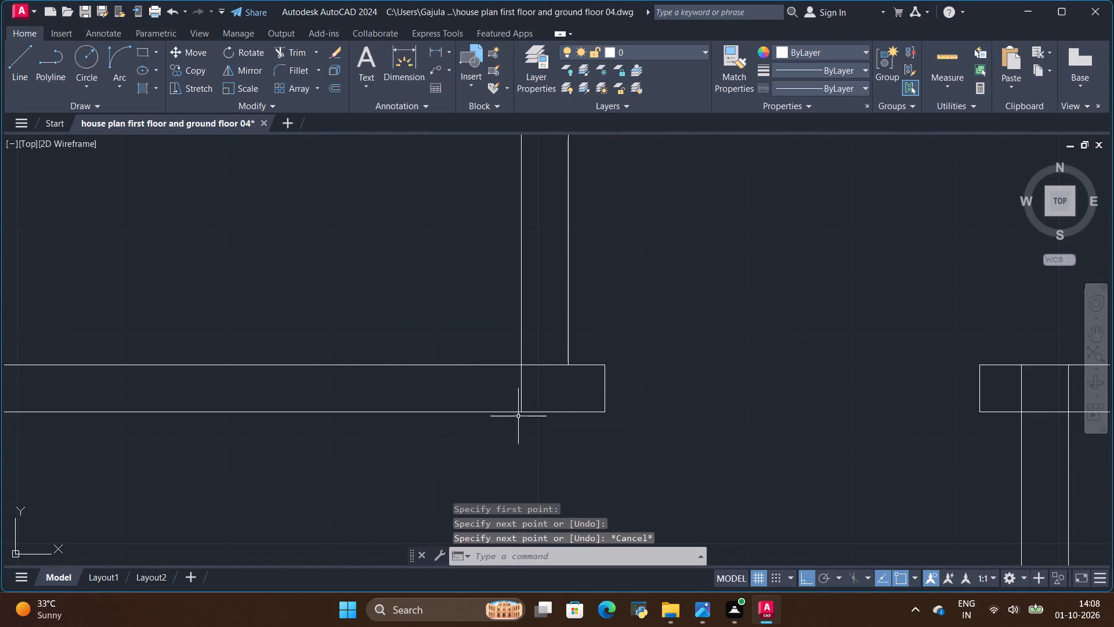
# Copy the short cross-line at the toilet-side wall face 4" and 3'4" to the left along the cross-wall as the toilet door jambs.
pyautogui.click(525, 379)
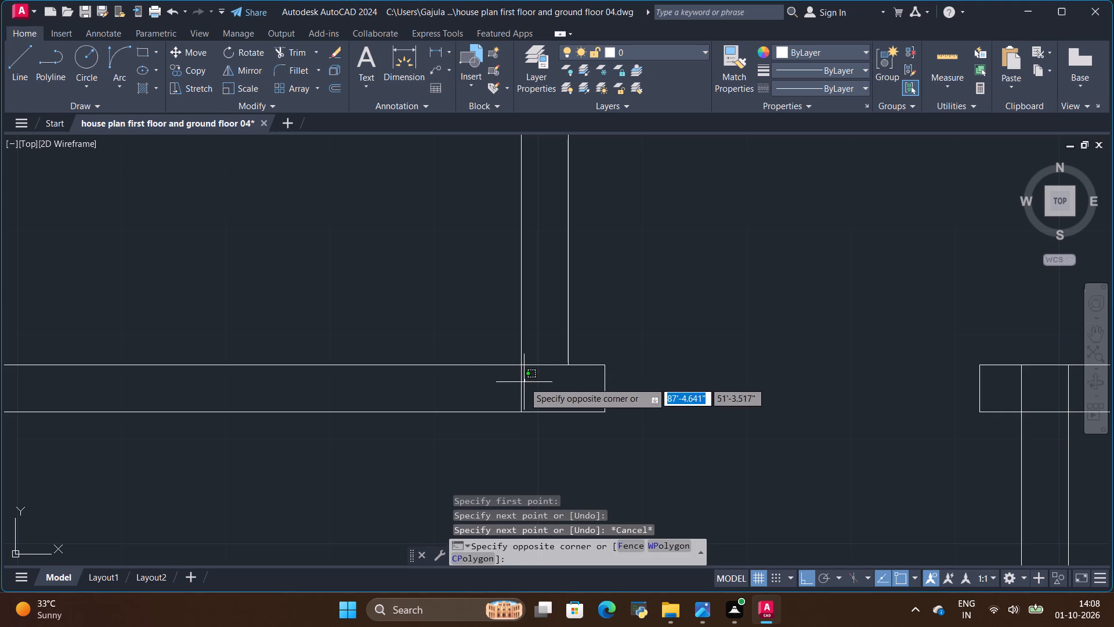
pyautogui.click(523, 386)
pyautogui.click(523, 392)
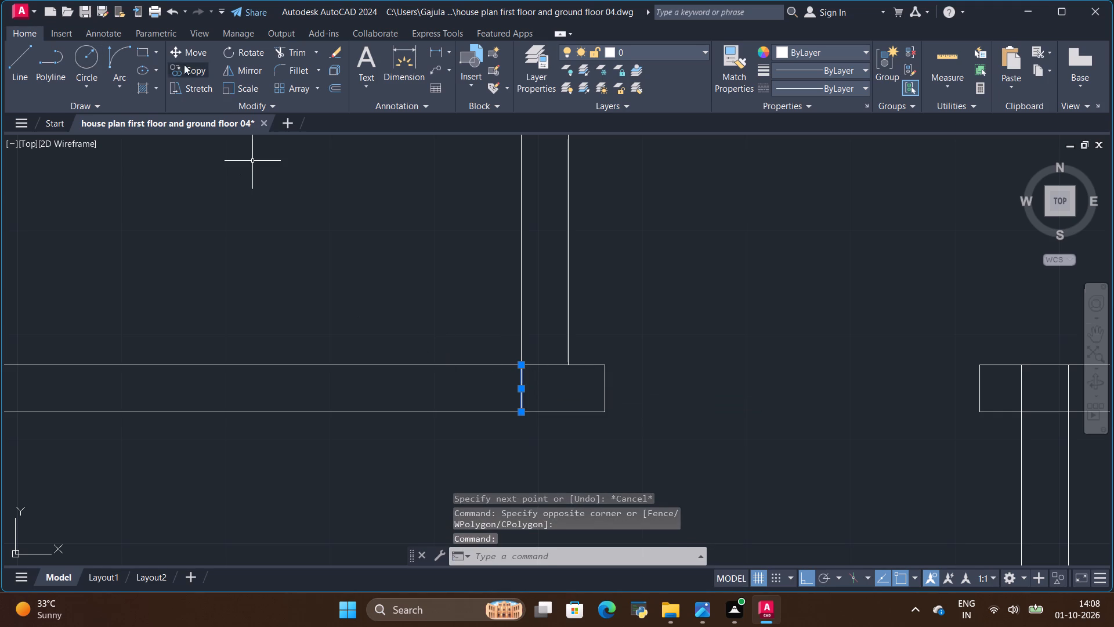
pyautogui.click(197, 73)
pyautogui.scroll(2, 529, 412)
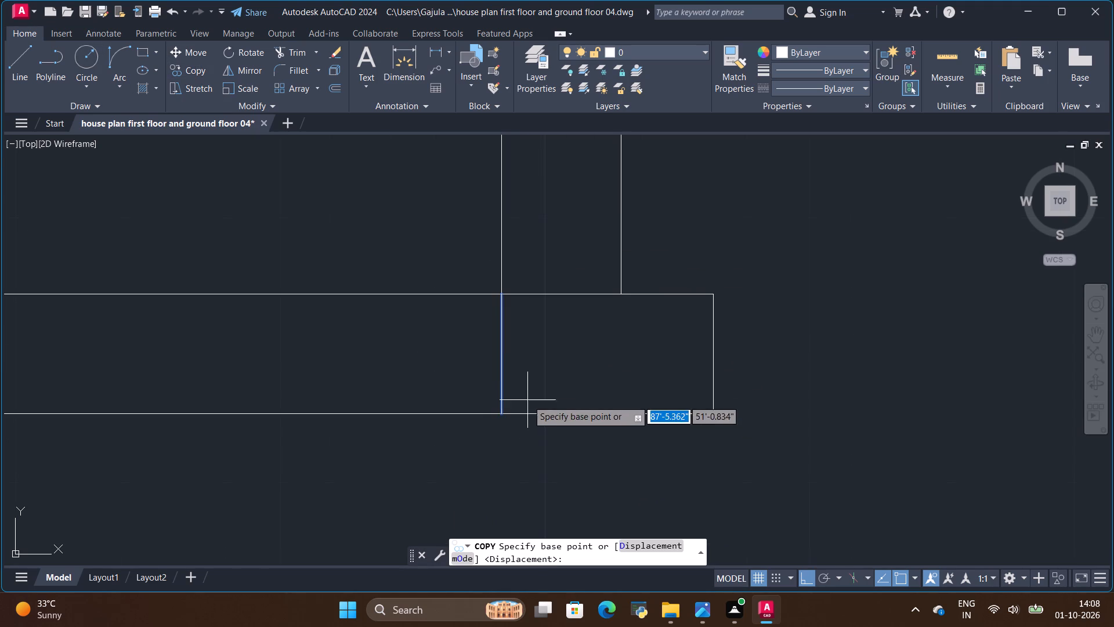
pyautogui.click(502, 355)
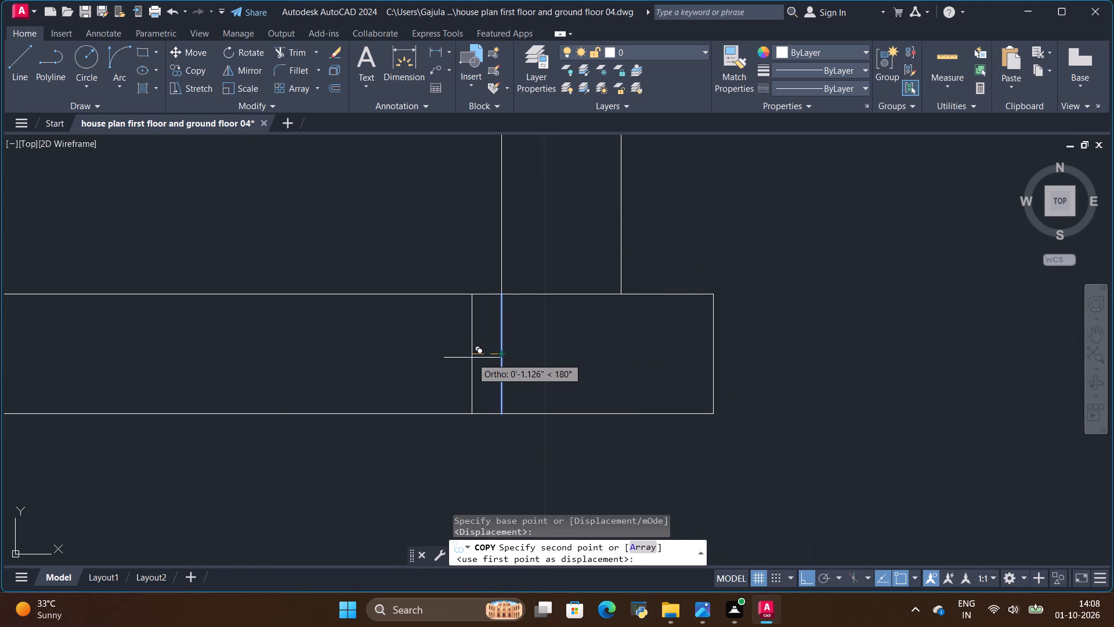
pyautogui.press('BackSpace')
pyautogui.press('BackSpace')
pyautogui.write('4"')
pyautogui.press('Return')
pyautogui.press('BackSpace')
pyautogui.press('BackSpace')
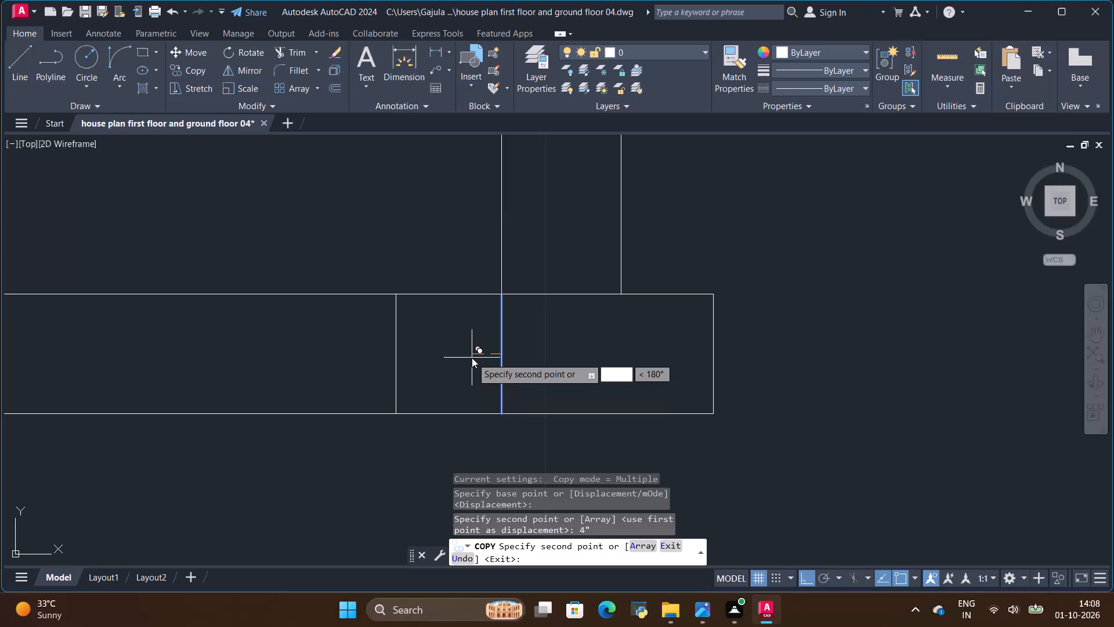
pyautogui.press('BackSpace')
pyautogui.press('3')
pyautogui.write('\'4"')
pyautogui.press('Return')
pyautogui.press('Escape')
# Trim both cross-wall faces between the two toilet jamb lines to form the toilet door opening.
pyautogui.scroll(-1, 470, 359)
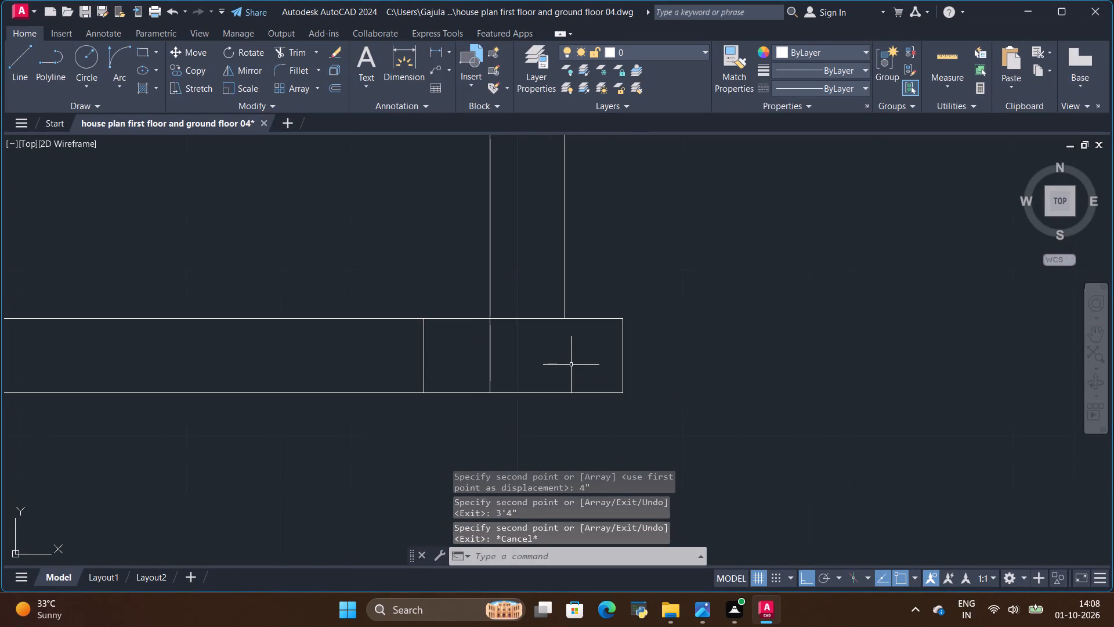
pyautogui.scroll(-3, 571, 367)
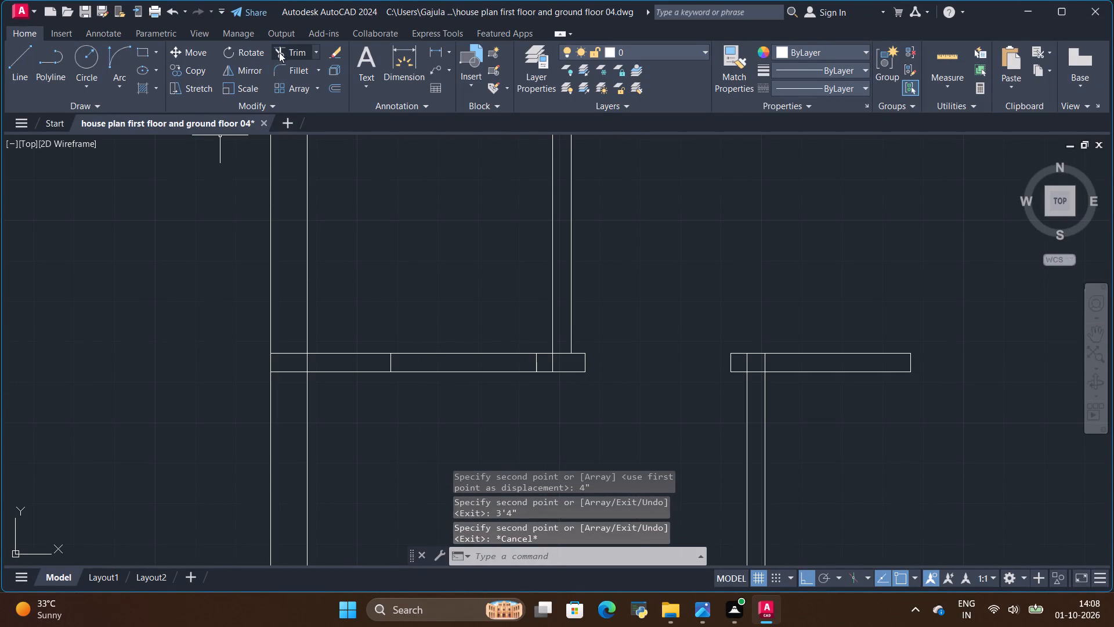
pyautogui.click(293, 51)
pyautogui.moveTo(418, 254); pyautogui.dragTo(449, 407)
pyautogui.scroll(-1, 453, 395)
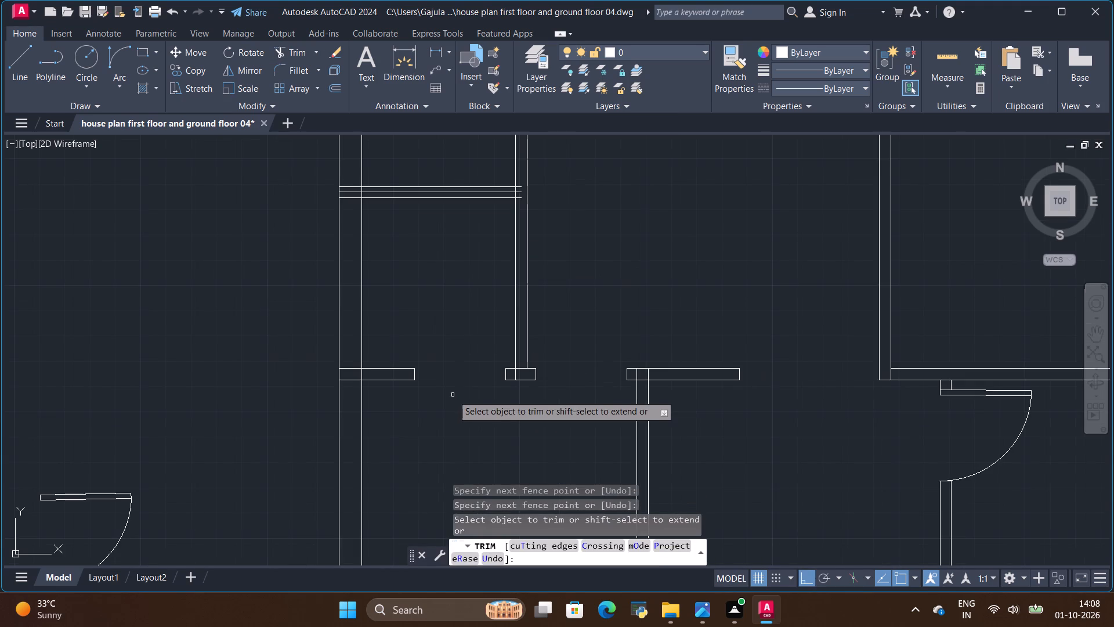
# Switch to the reference image and examine the door positions around the bath, the upper bedrooms, and the rear toilet and open wash.
pyautogui.scroll(-1, 453, 394)
pyautogui.hotkey('alt', 'Tab')
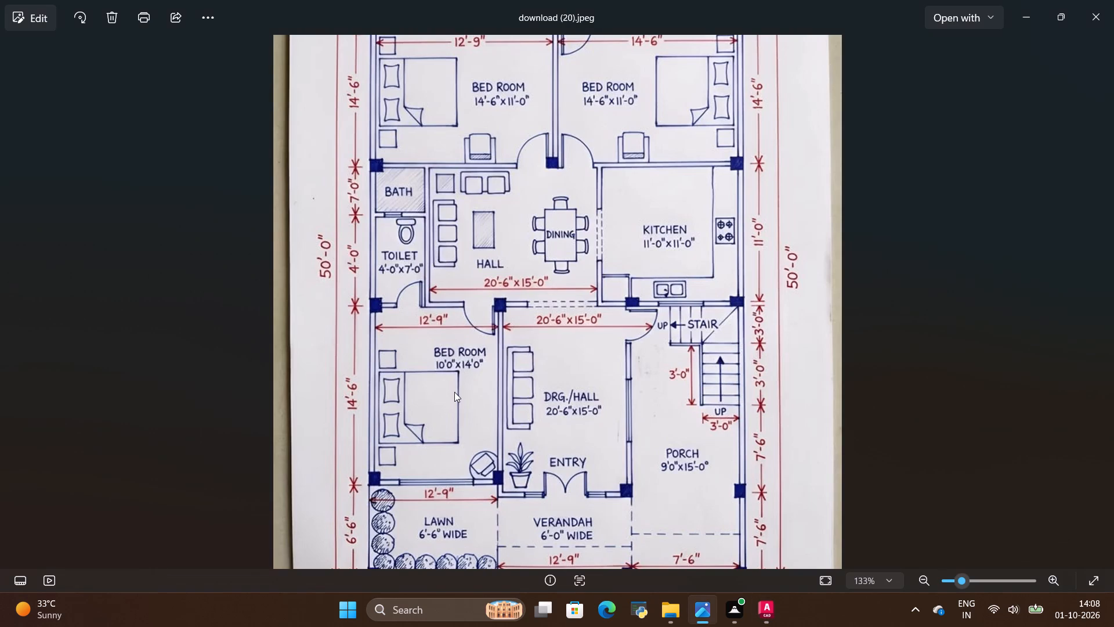
pyautogui.scroll(-1, 454, 392)
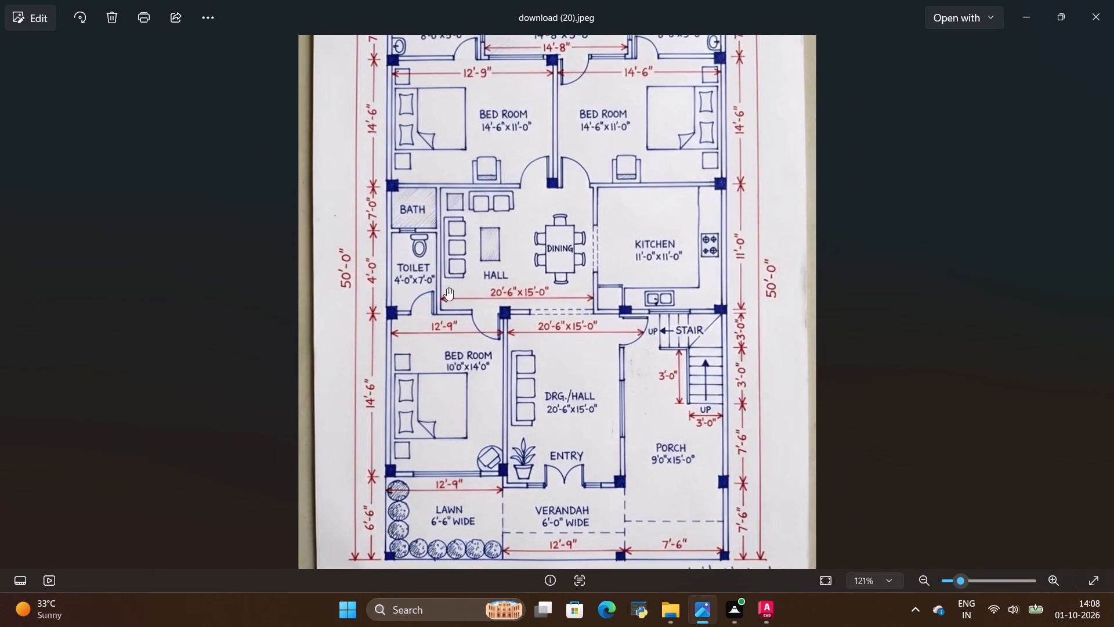
pyautogui.scroll(3, 410, 187)
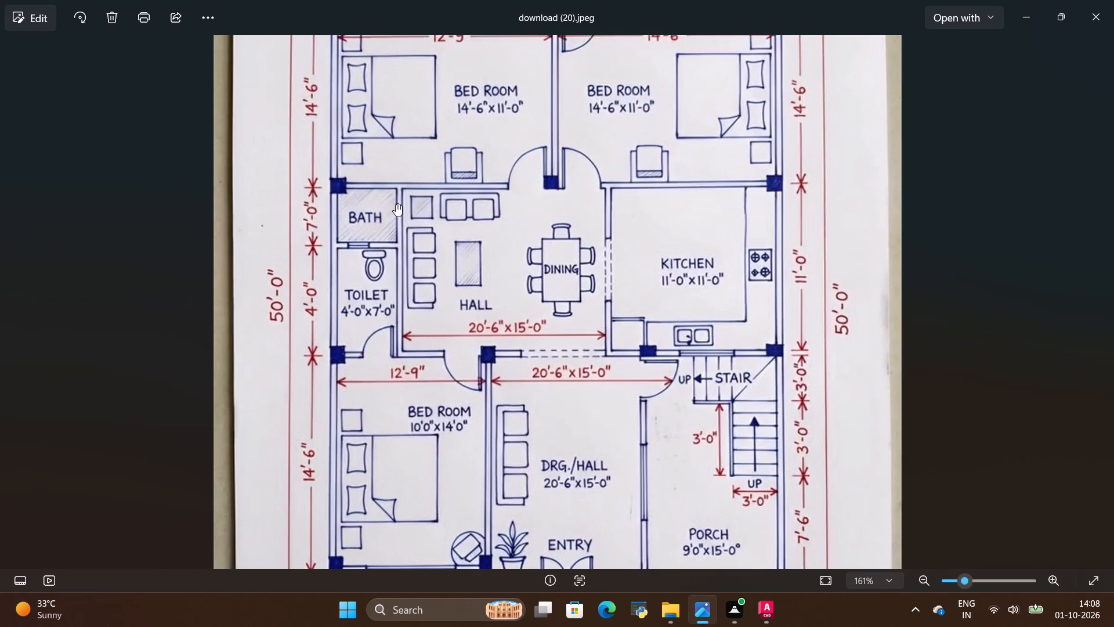
pyautogui.scroll(-2, 378, 296)
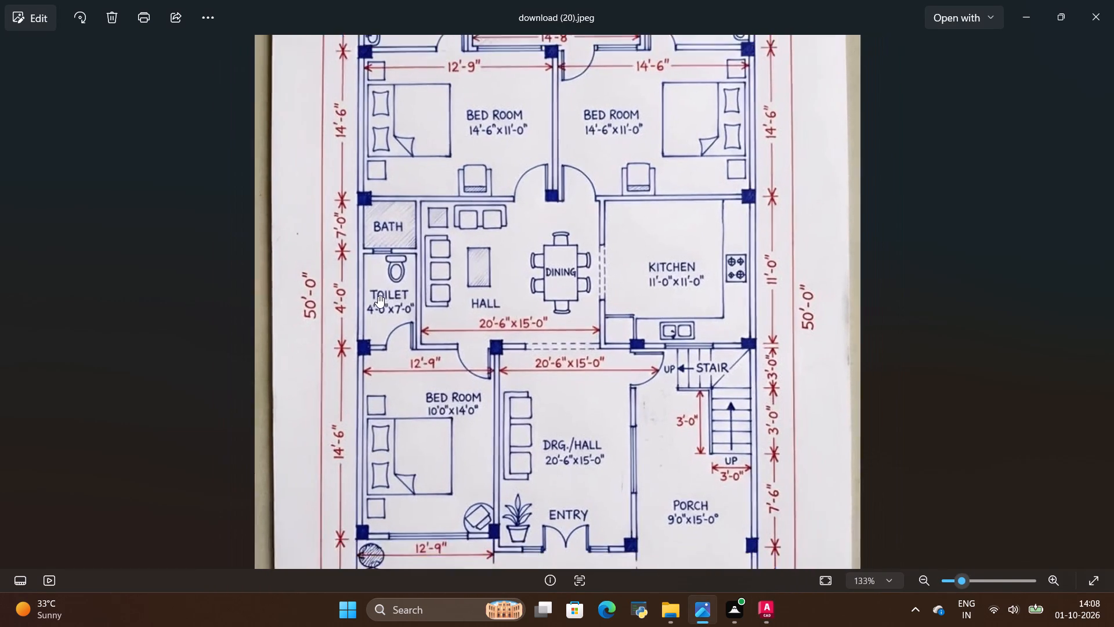
pyautogui.scroll(-2, 378, 296)
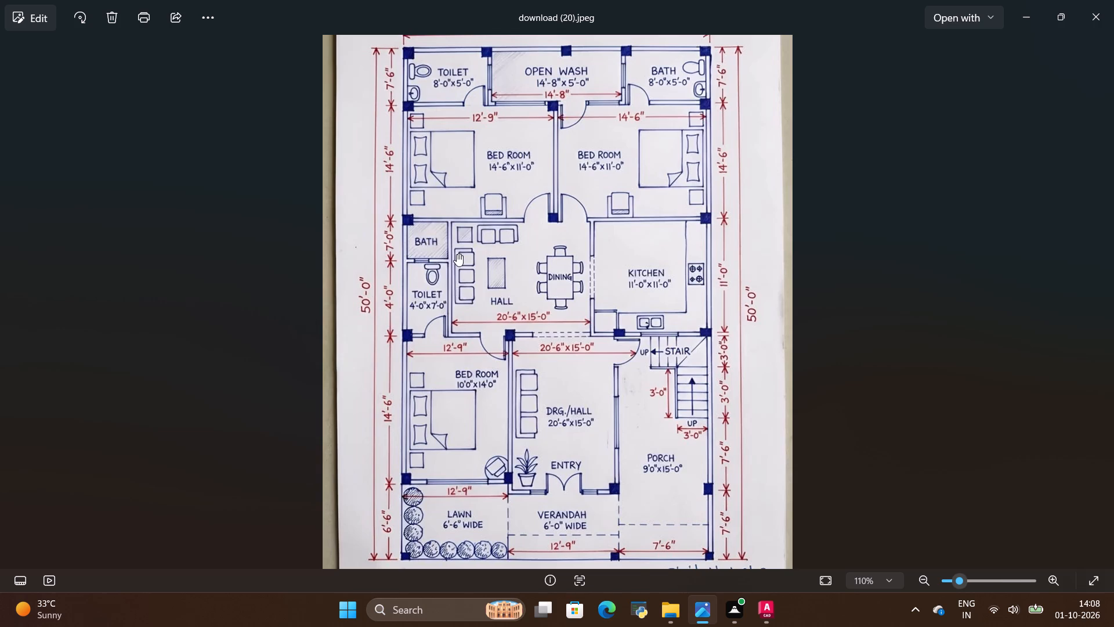
pyautogui.hotkey('alt', 'Tab')
pyautogui.scroll(-3, 505, 307)
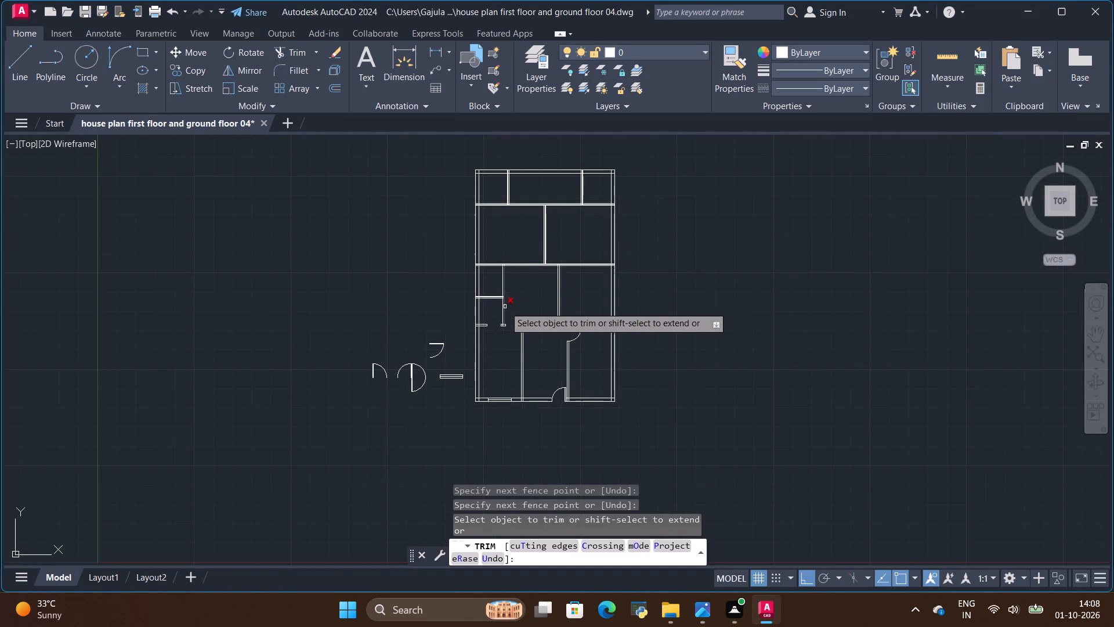
pyautogui.hotkey('alt', 'Tab')
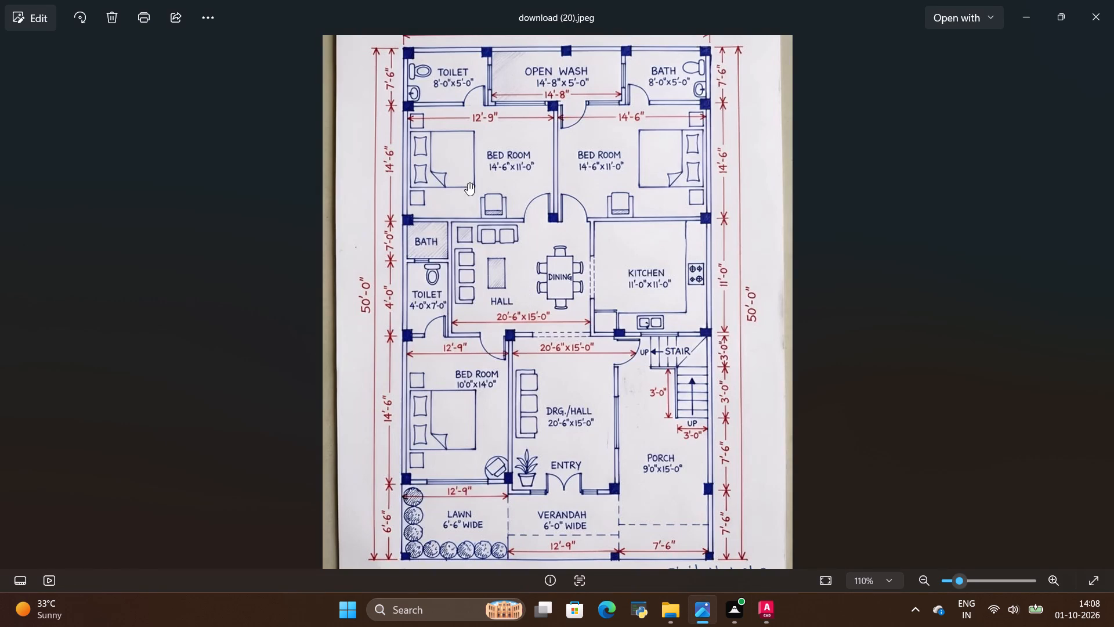
pyautogui.scroll(6, 444, 54)
pyautogui.hotkey('alt', 'Tab')
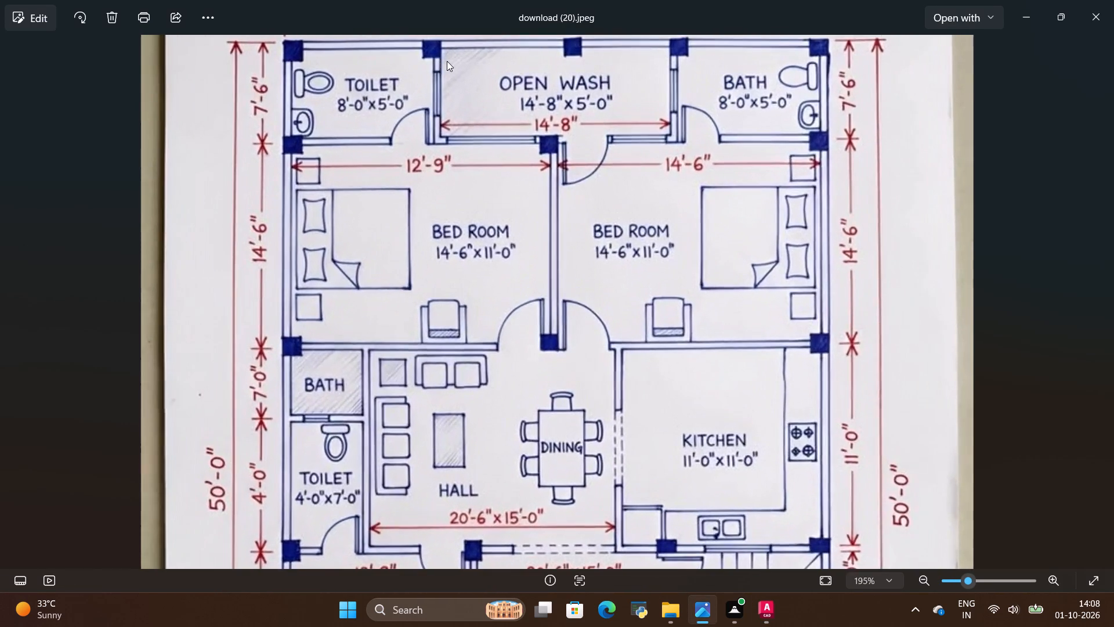
pyautogui.hotkey('alt', 'Tab')
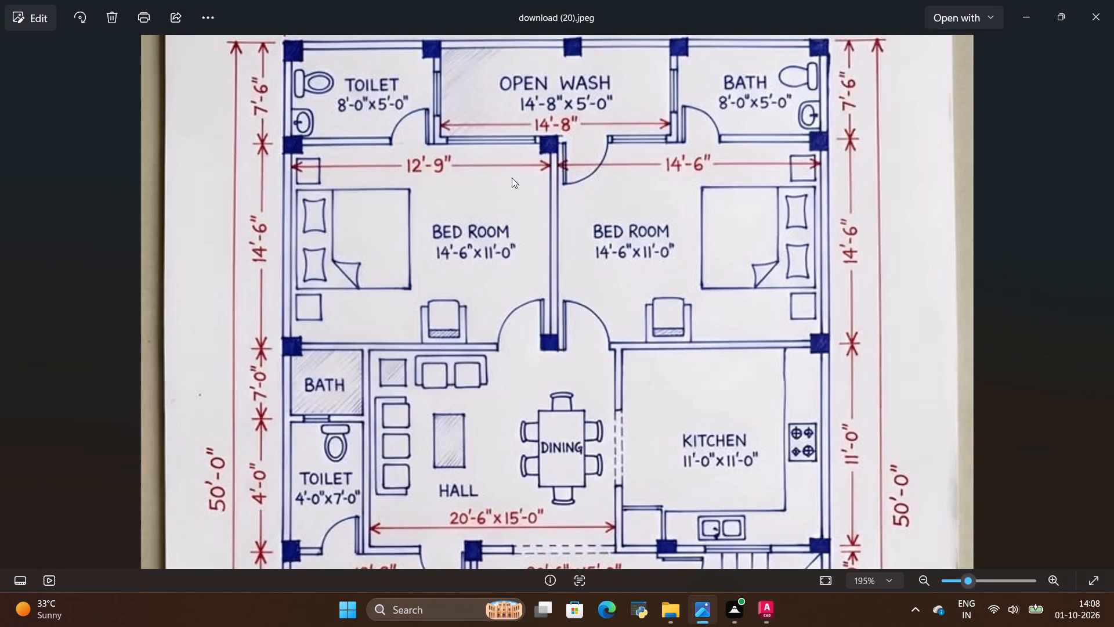
pyautogui.hotkey('alt', 'Tab')
# Draw a line across the rear cross-wall's thickness, in line with the toilet-side face of the toilet-open wash partition.
pyautogui.scroll(2, 494, 160)
pyautogui.scroll(3, 494, 221)
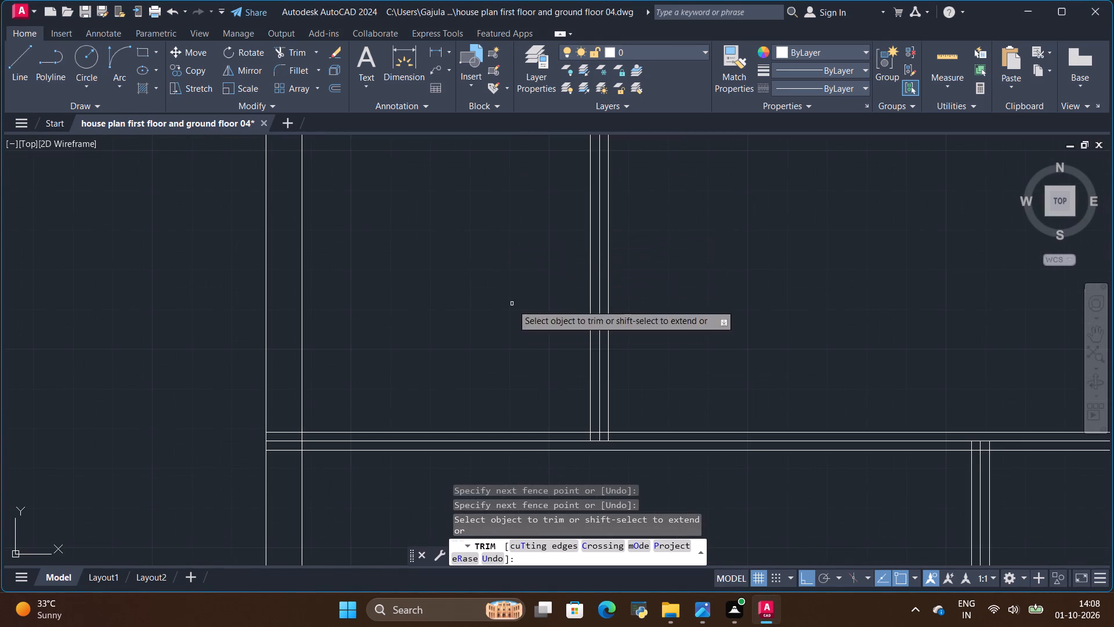
pyautogui.scroll(-1, 522, 261)
pyautogui.scroll(3, 554, 408)
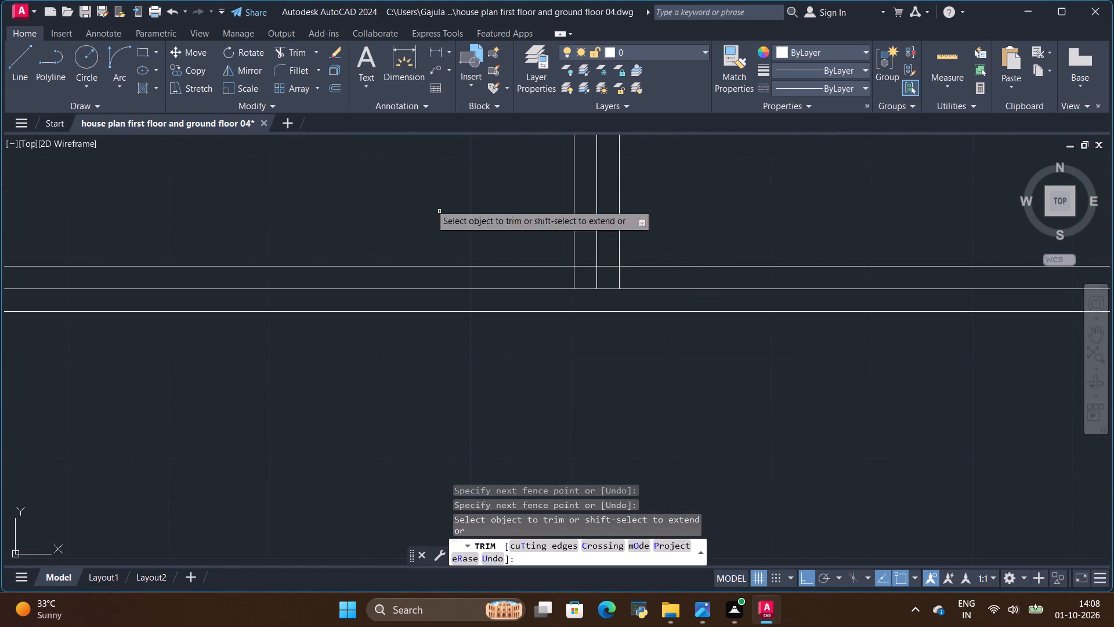
pyautogui.click(20, 66)
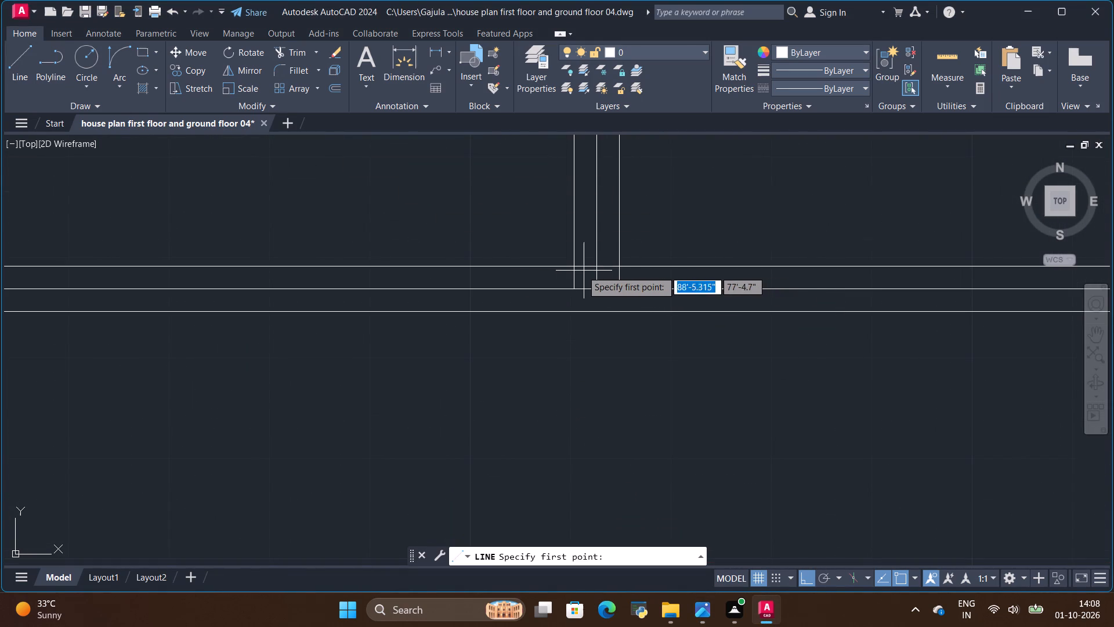
pyautogui.click(575, 267)
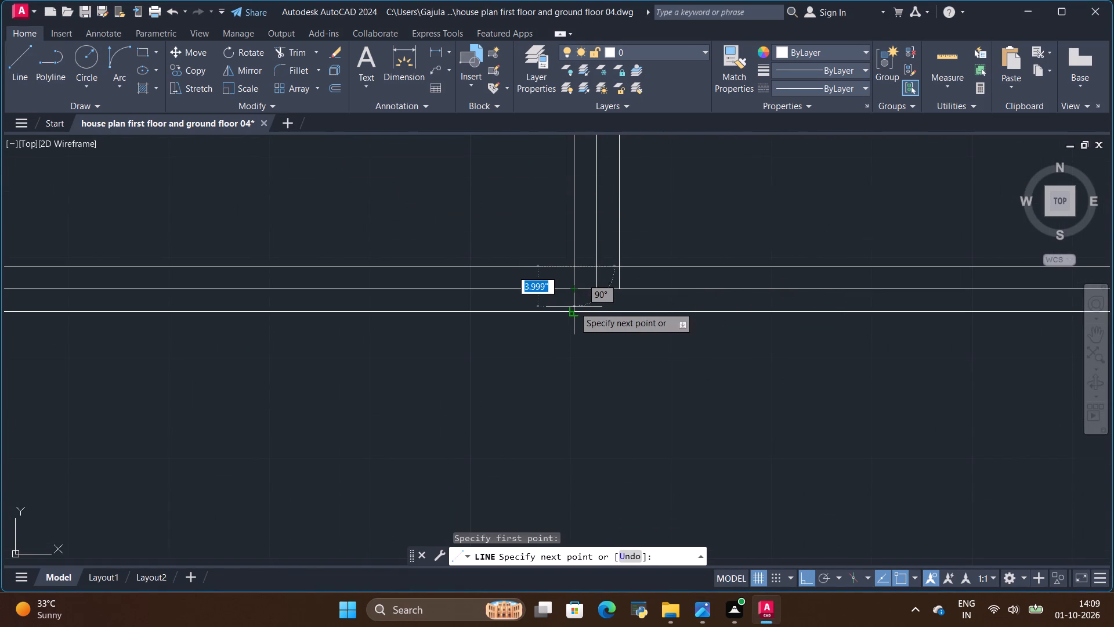
pyautogui.click(574, 311)
pyautogui.press('Escape')
# Stretch the open-wash-side face line of the open wash-bath partition down to the rear cross-wall's bedroom-side face.
pyautogui.scroll(-1, 559, 312)
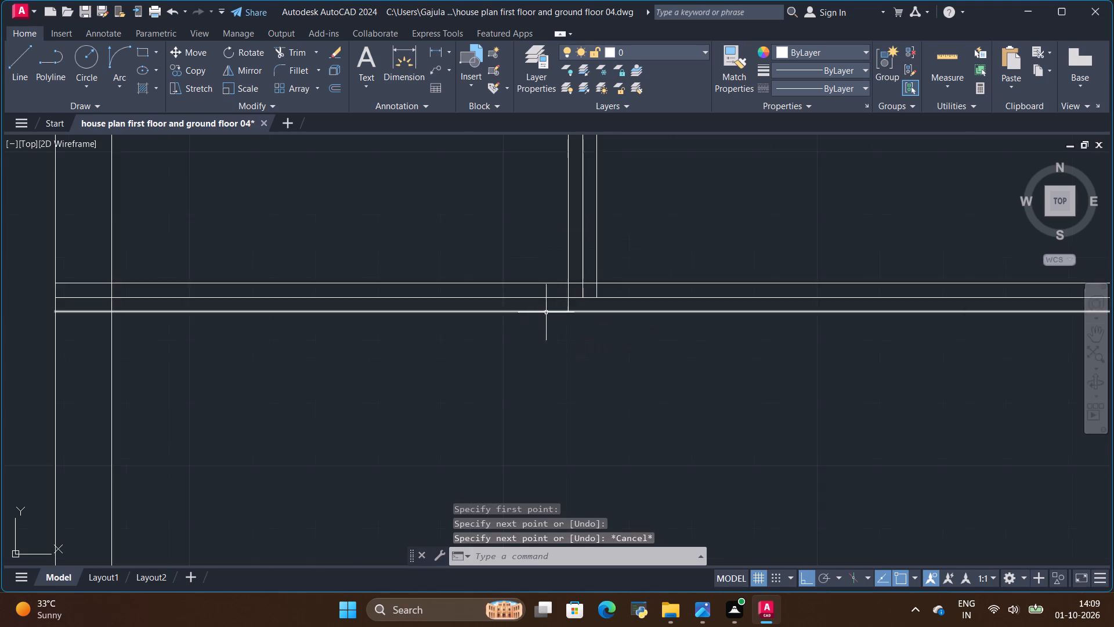
pyautogui.scroll(-3, 539, 312)
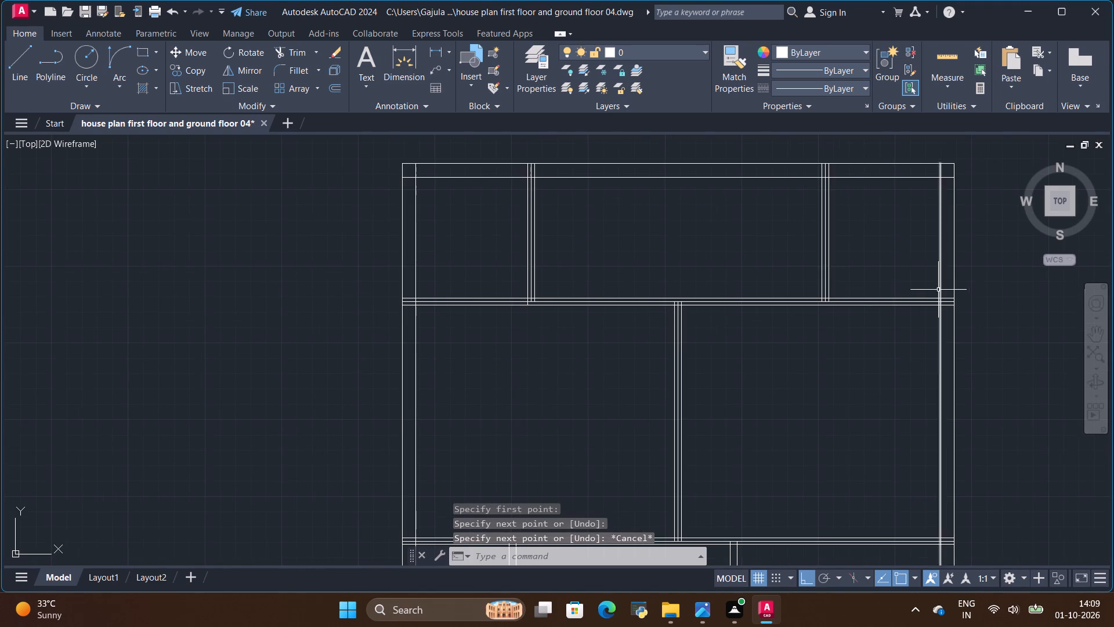
pyautogui.scroll(2, 850, 293)
pyautogui.scroll(2, 809, 316)
pyautogui.click(706, 293)
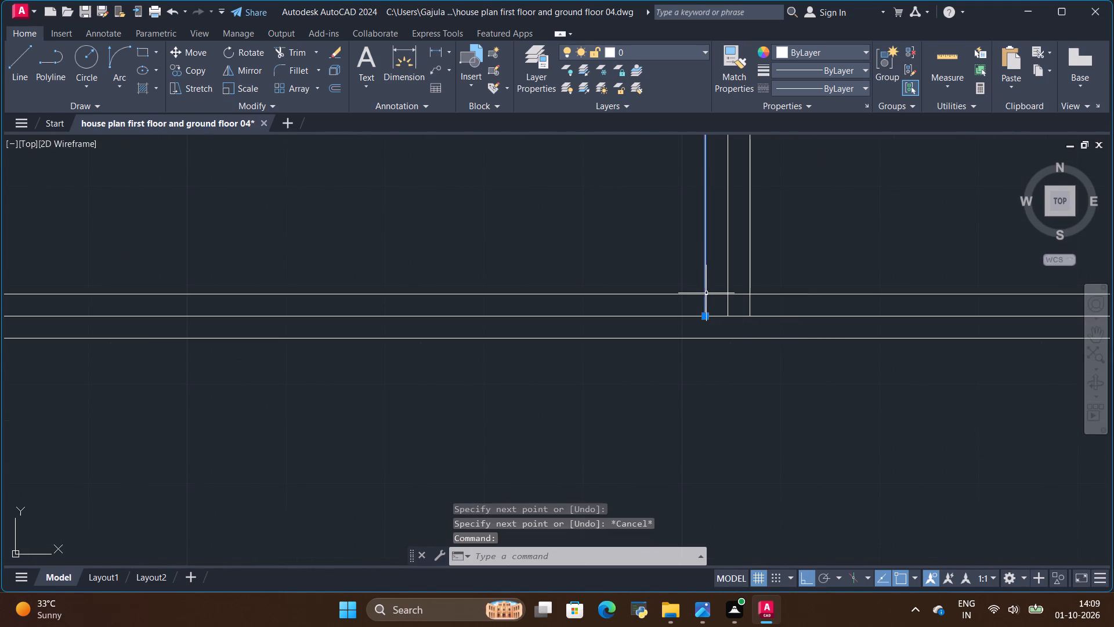
pyautogui.click(707, 312)
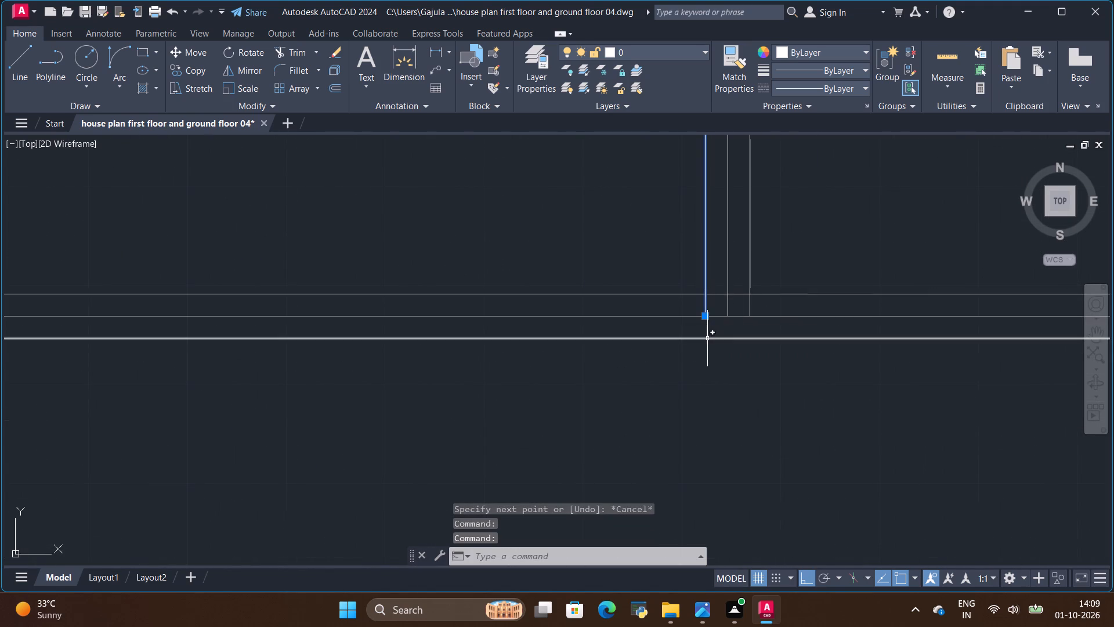
pyautogui.press('Escape')
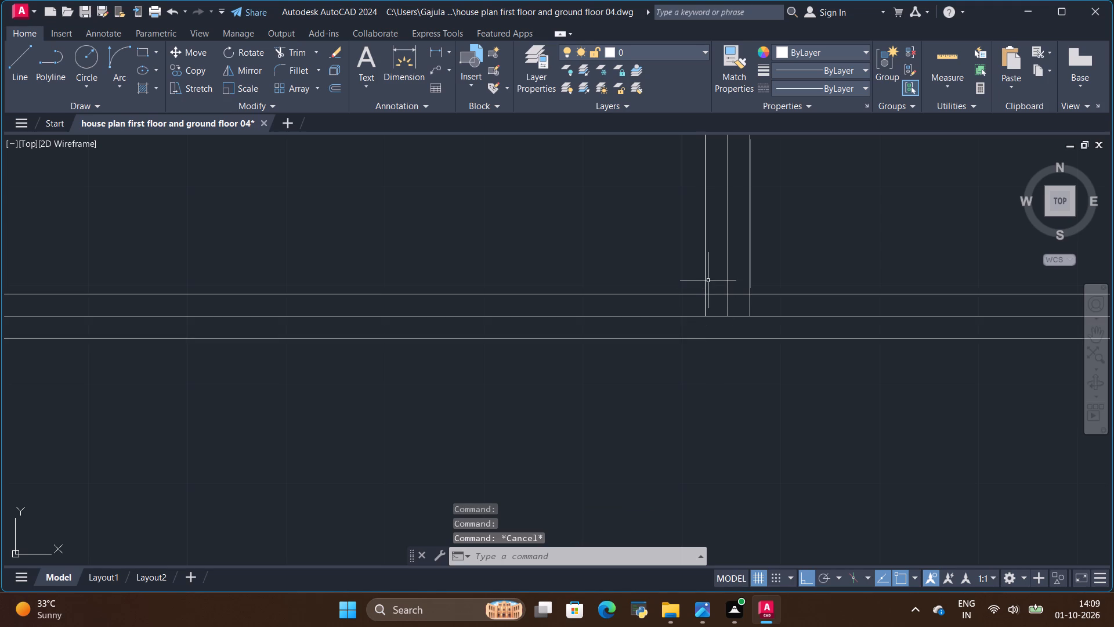
pyautogui.click(708, 280)
pyautogui.click(706, 280)
pyautogui.click(708, 282)
pyautogui.click(702, 284)
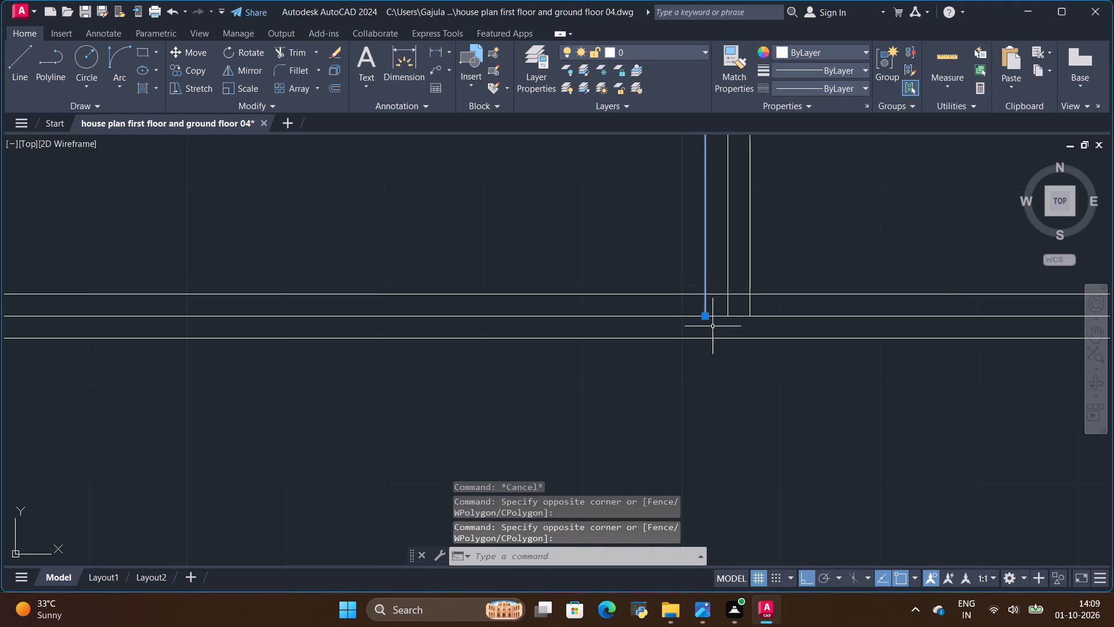
pyautogui.click(707, 317)
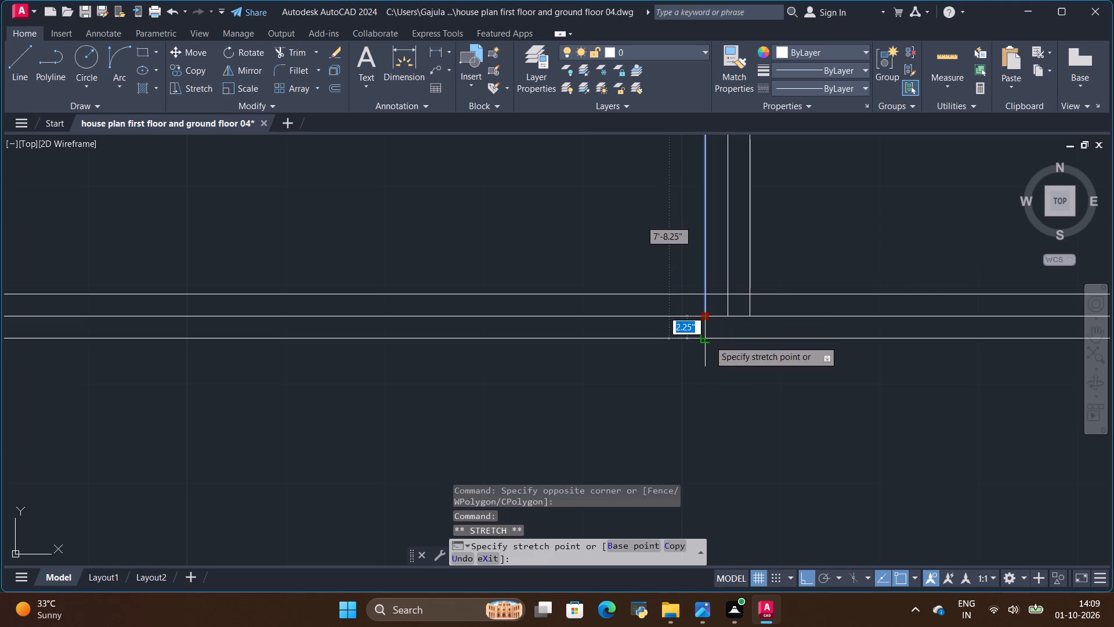
pyautogui.click(709, 340)
pyautogui.press('Escape')
# Trim the centre lines and overlapping wall lines where the rear toilet-open wash partition meets the rear cross-wall.
pyautogui.scroll(-3, 746, 374)
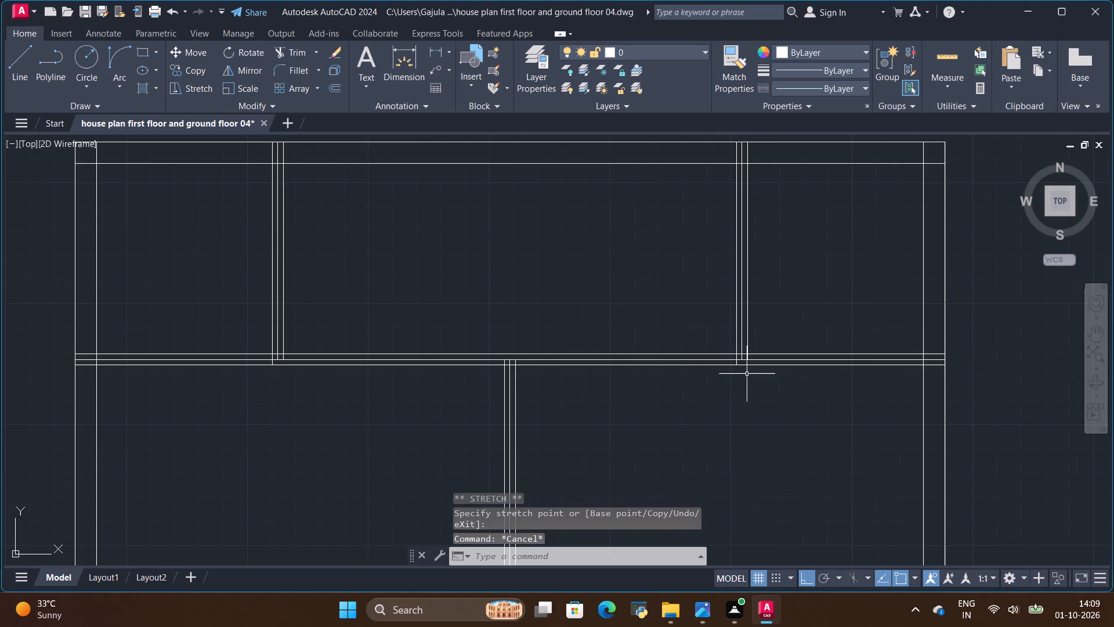
pyautogui.scroll(1, 262, 348)
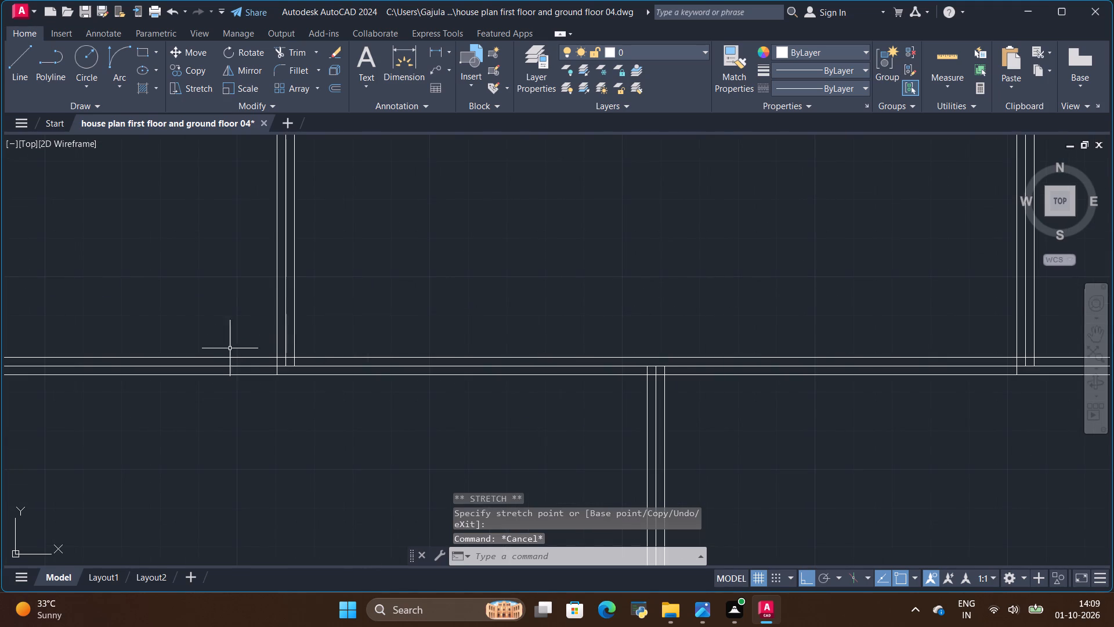
pyautogui.scroll(3, 236, 358)
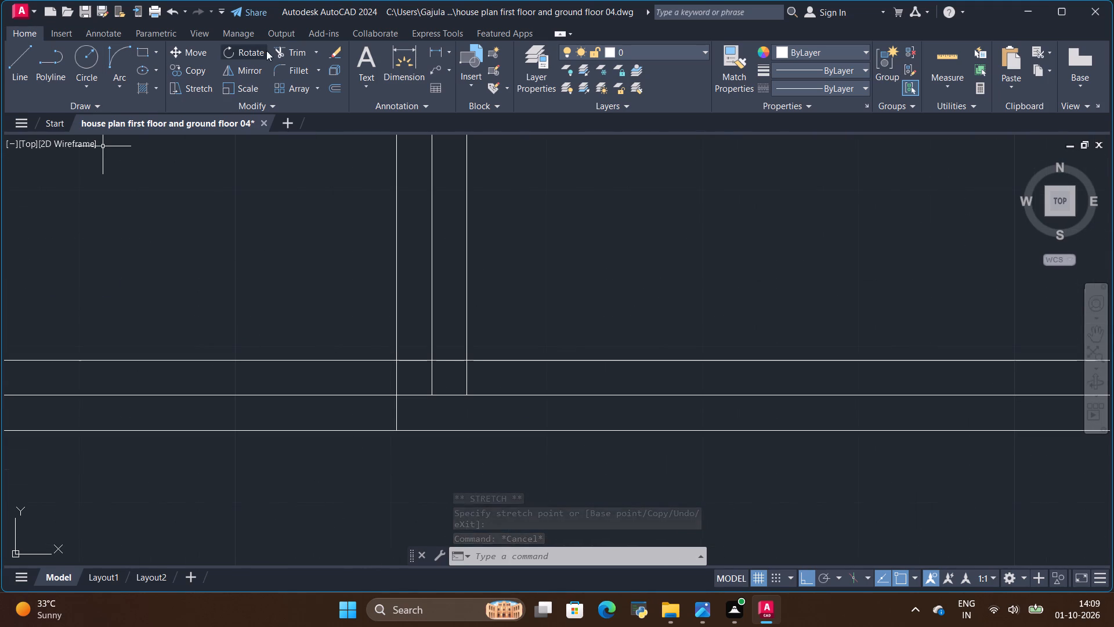
pyautogui.click(291, 51)
pyautogui.scroll(1, 399, 410)
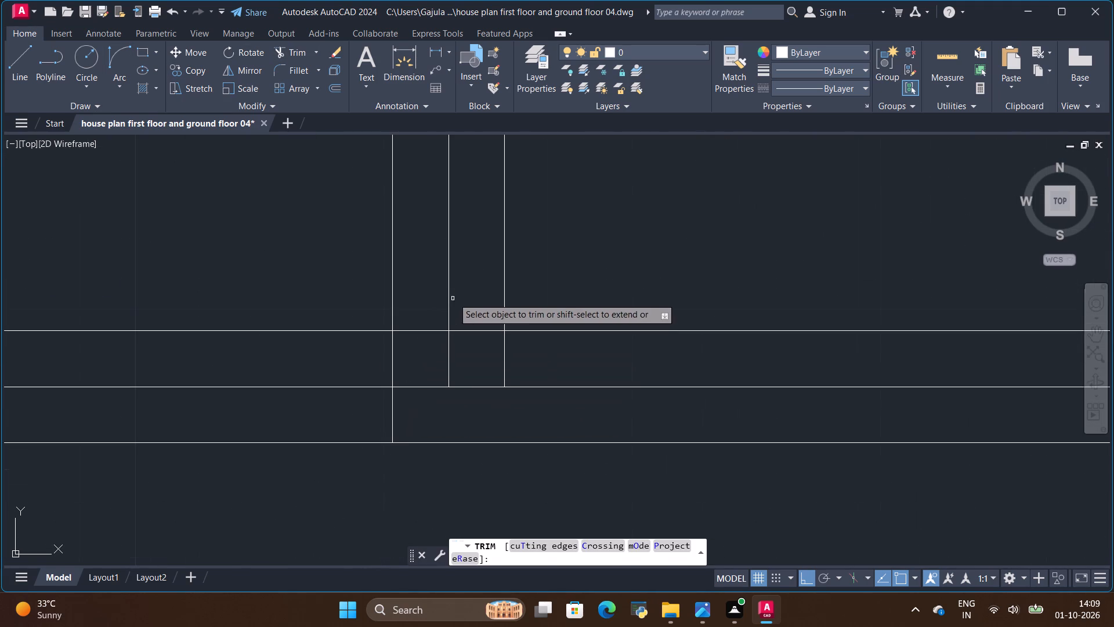
pyautogui.moveTo(454, 296); pyautogui.dragTo(409, 409)
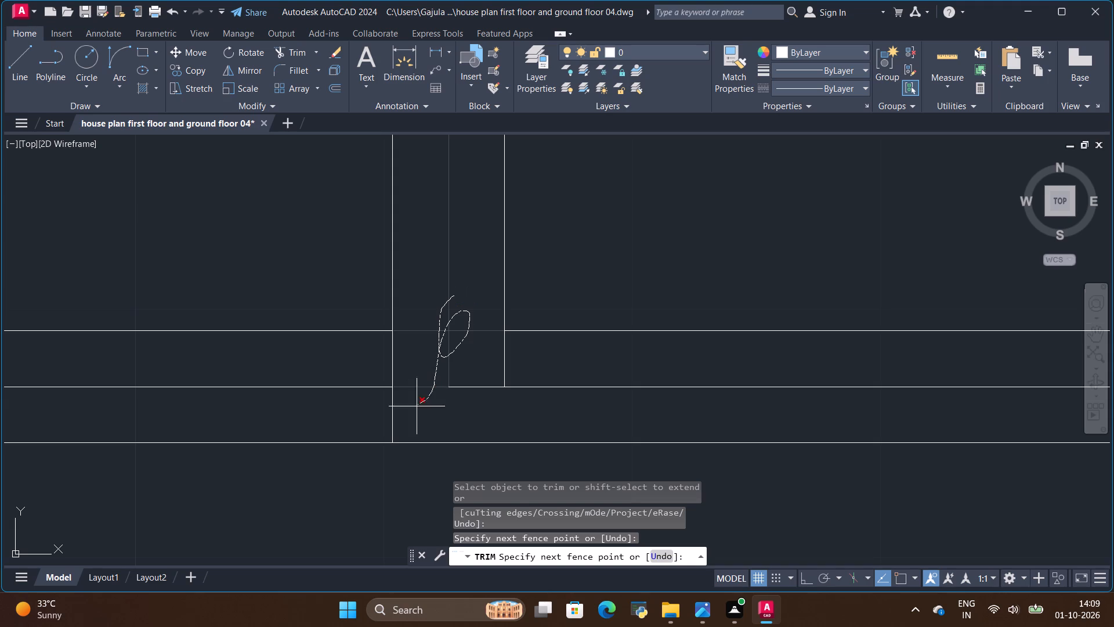
pyautogui.moveTo(409, 409); pyautogui.dragTo(472, 366)
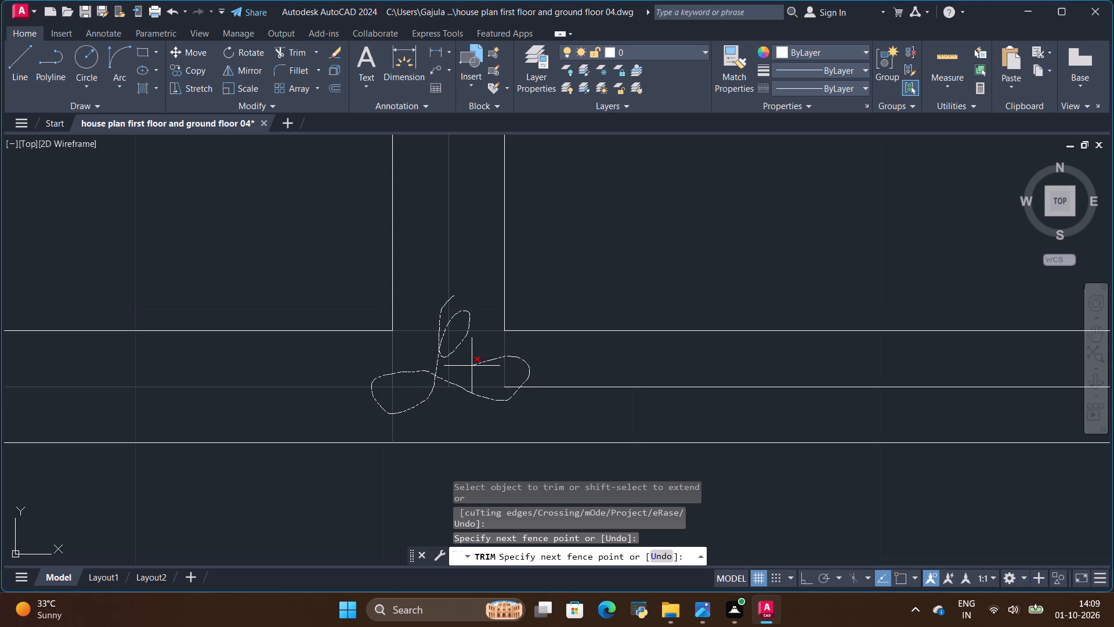
pyautogui.moveTo(472, 366); pyautogui.dragTo(563, 392)
pyautogui.scroll(-5, 314, 363)
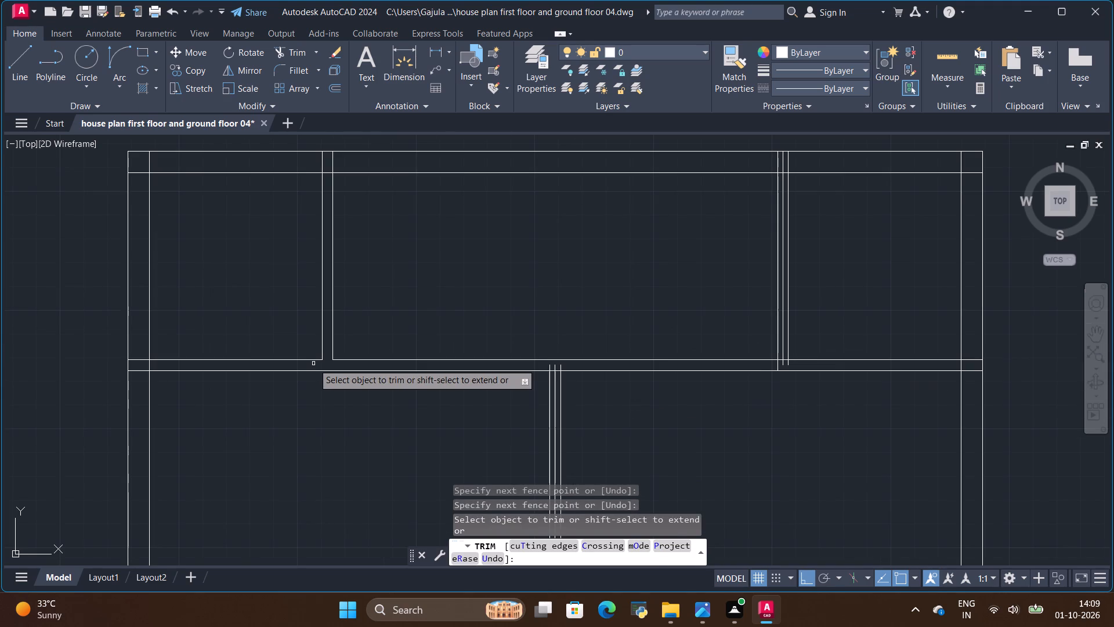
# Draw a line across the rear cross-wall's thickness, in line with the toilet-side face of the toilet-open wash partition.
pyautogui.scroll(2, 314, 329)
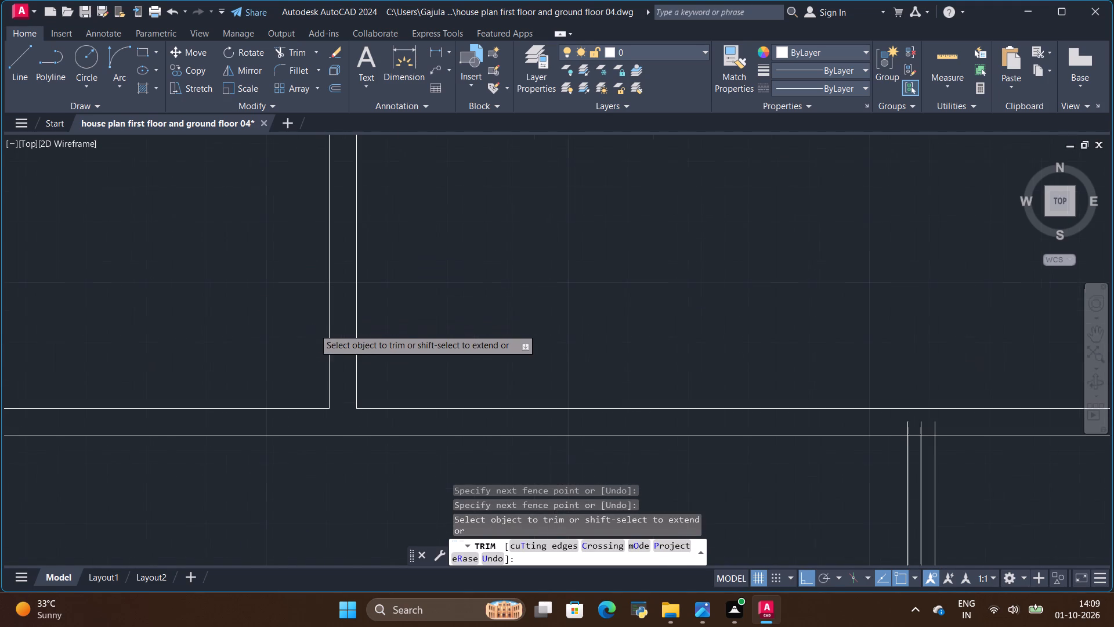
pyautogui.click(13, 62)
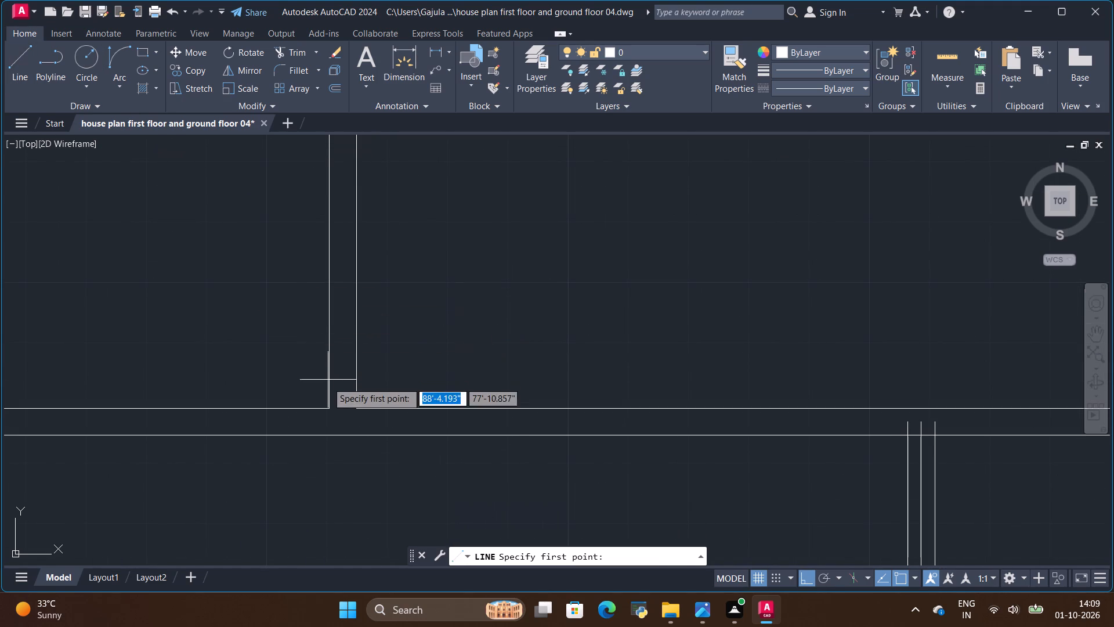
pyautogui.click(331, 410)
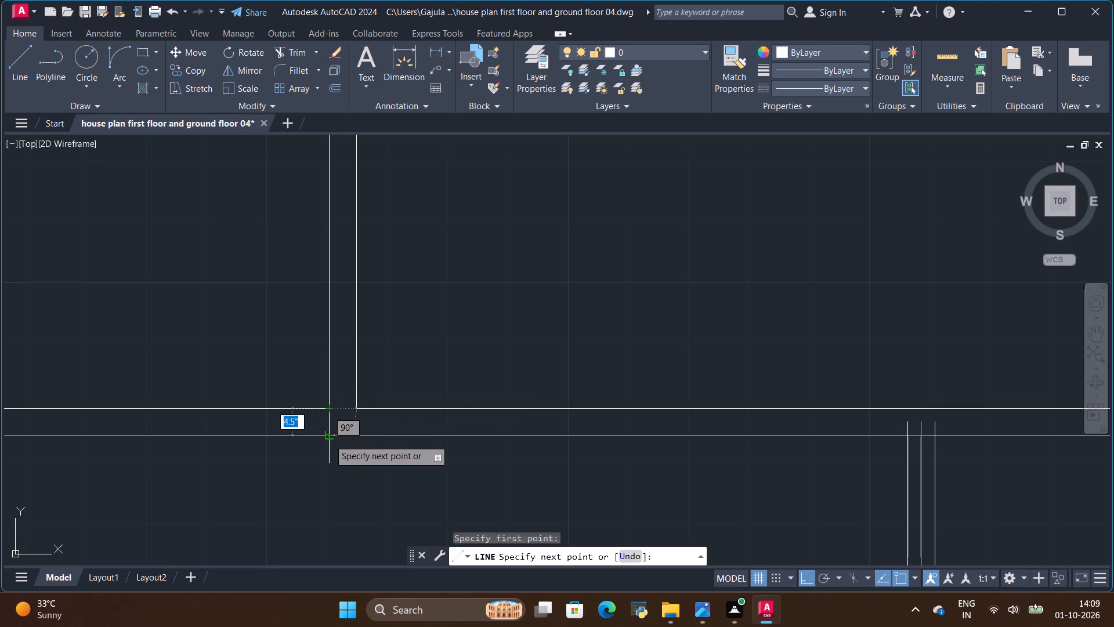
pyautogui.click(329, 437)
pyautogui.press('Escape')
# Copy the short cross-wall line 4" west into the rear toilet's wall as the first door jamb.
pyautogui.scroll(1, 314, 436)
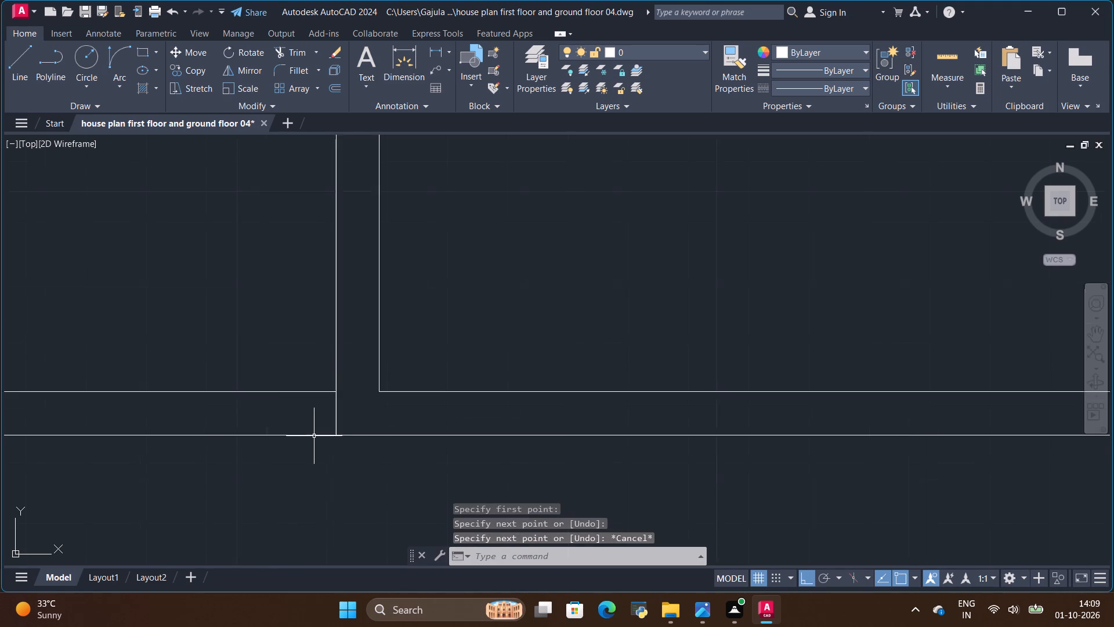
pyautogui.scroll(2, 314, 436)
pyautogui.click(366, 391)
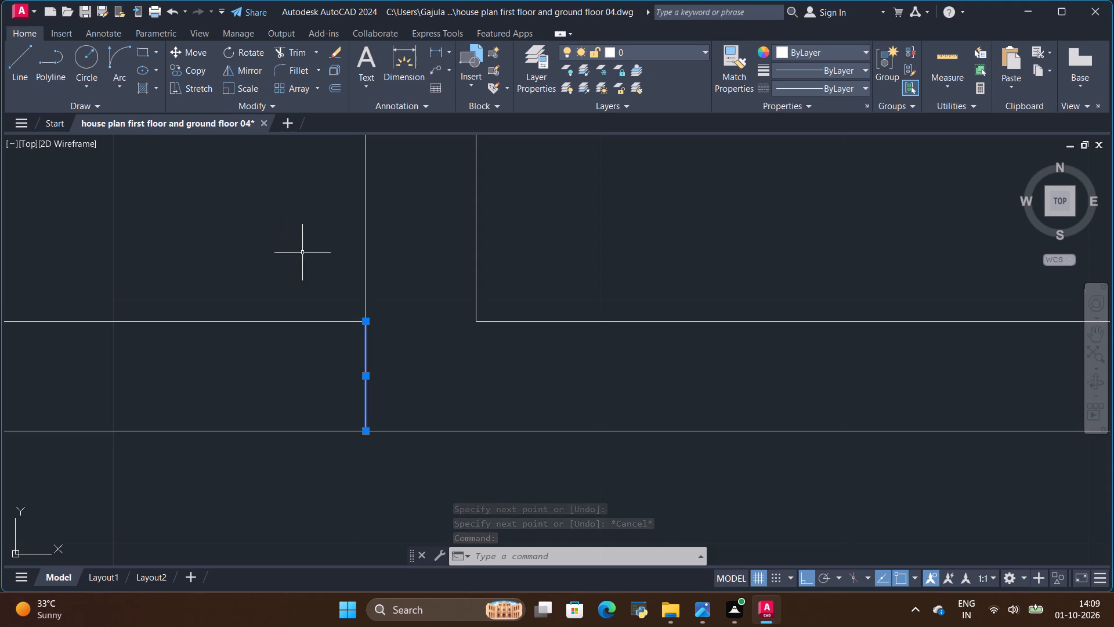
pyautogui.click(196, 66)
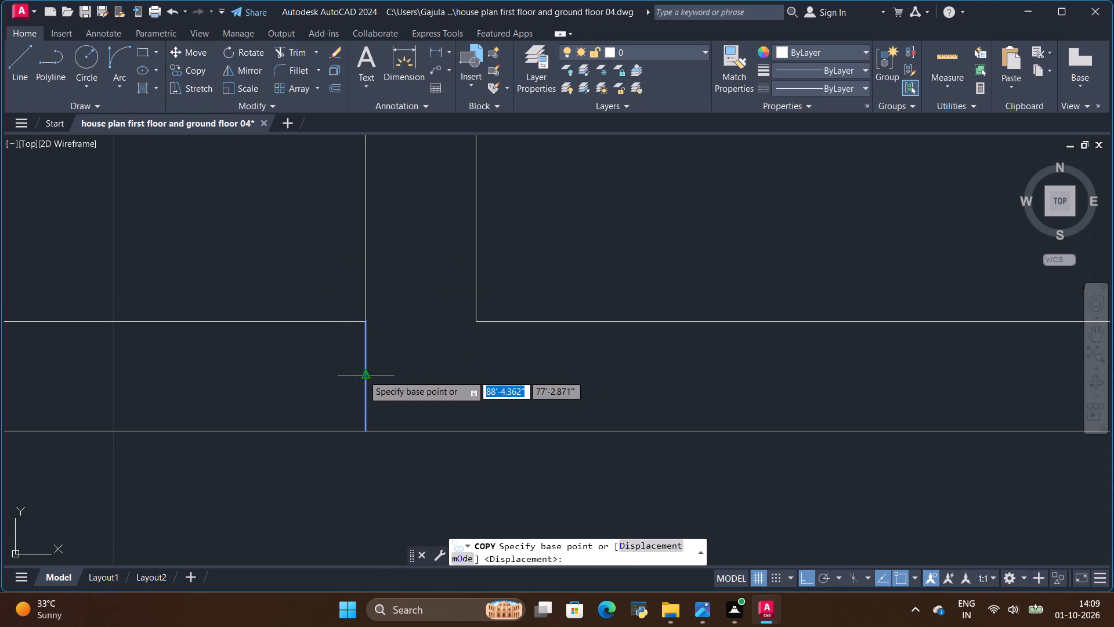
pyautogui.click(363, 375)
pyautogui.press('BackSpace')
pyautogui.press('BackSpace')
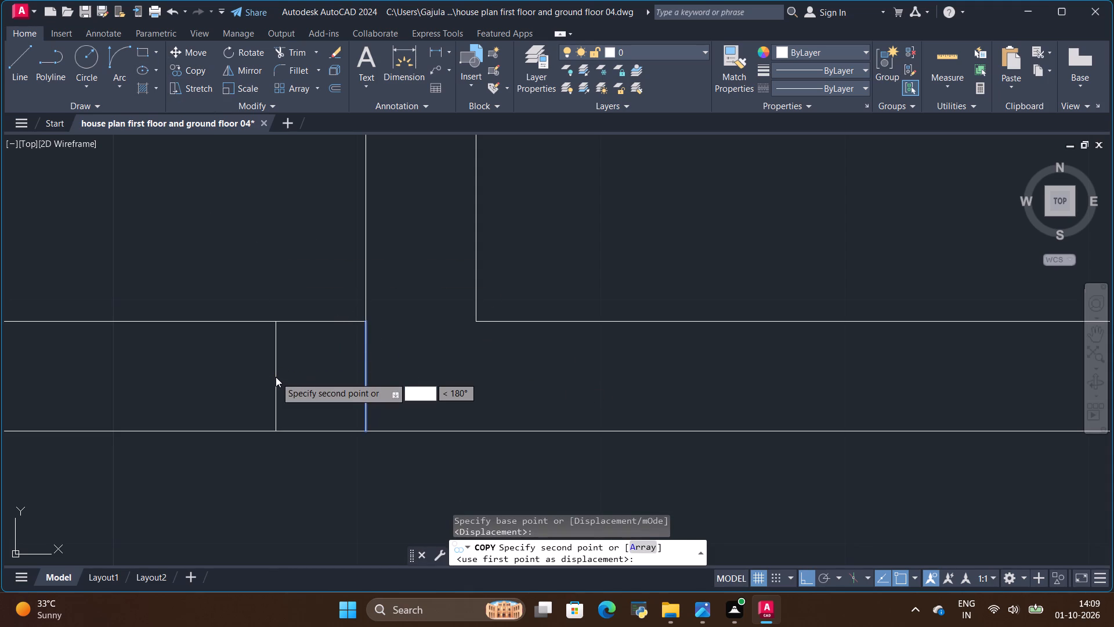
pyautogui.press('4')
pyautogui.hotkey('shift', '"')
pyautogui.press('Return')
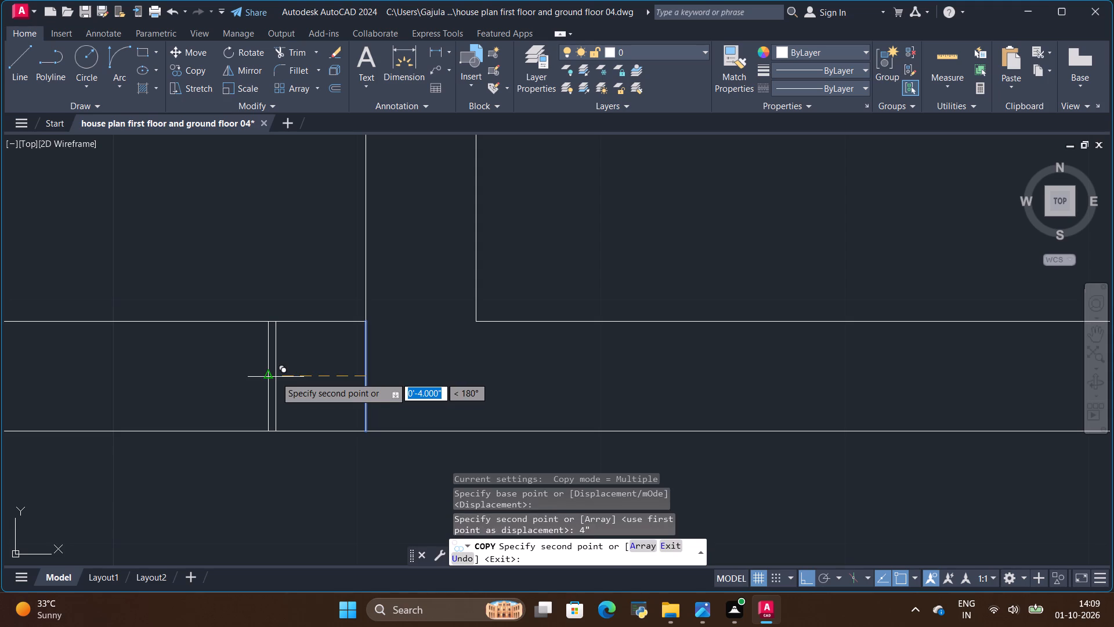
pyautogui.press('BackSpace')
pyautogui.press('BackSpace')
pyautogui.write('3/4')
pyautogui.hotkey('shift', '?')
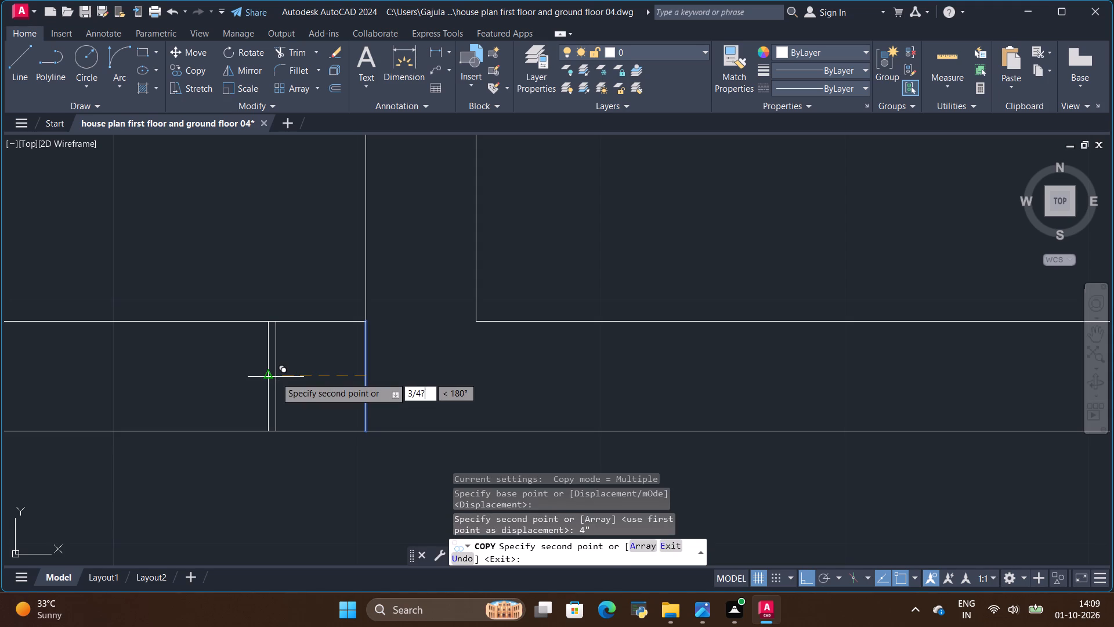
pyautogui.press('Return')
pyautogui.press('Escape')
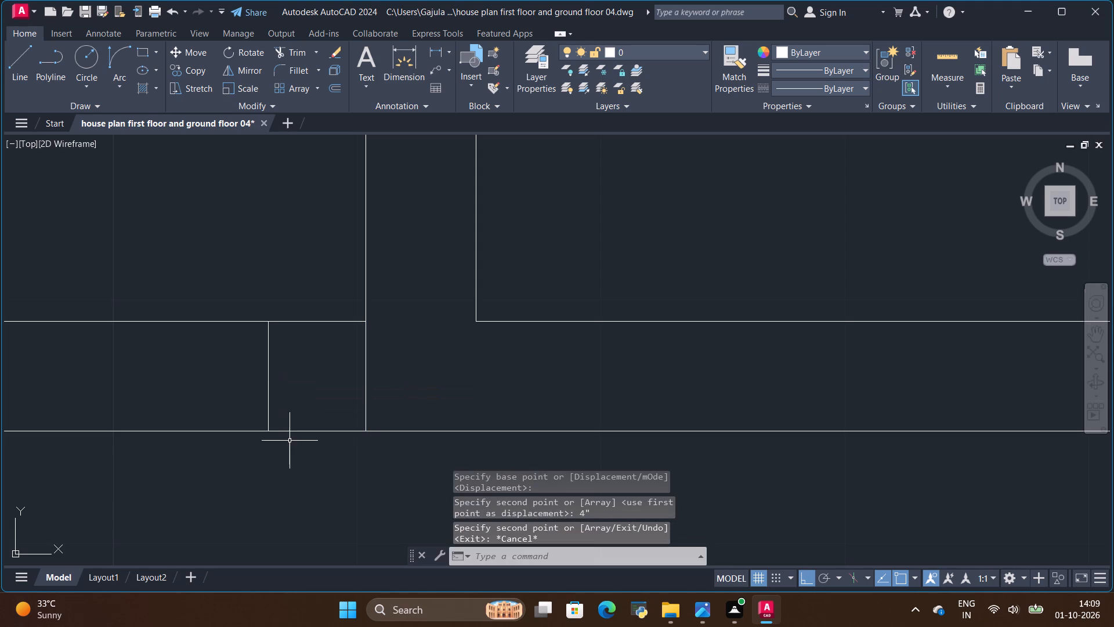
# Copy the rear toilet's first jamb line 3' west along the cross-wall as the second door jamb.
pyautogui.scroll(-4, 324, 418)
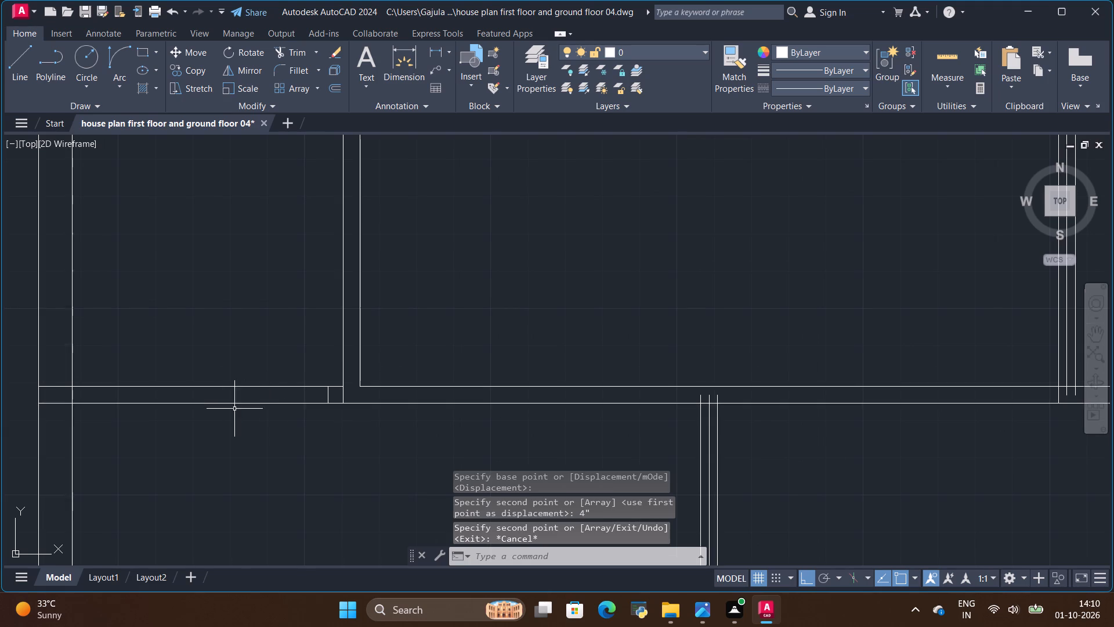
pyautogui.scroll(3, 287, 416)
pyautogui.click(444, 328)
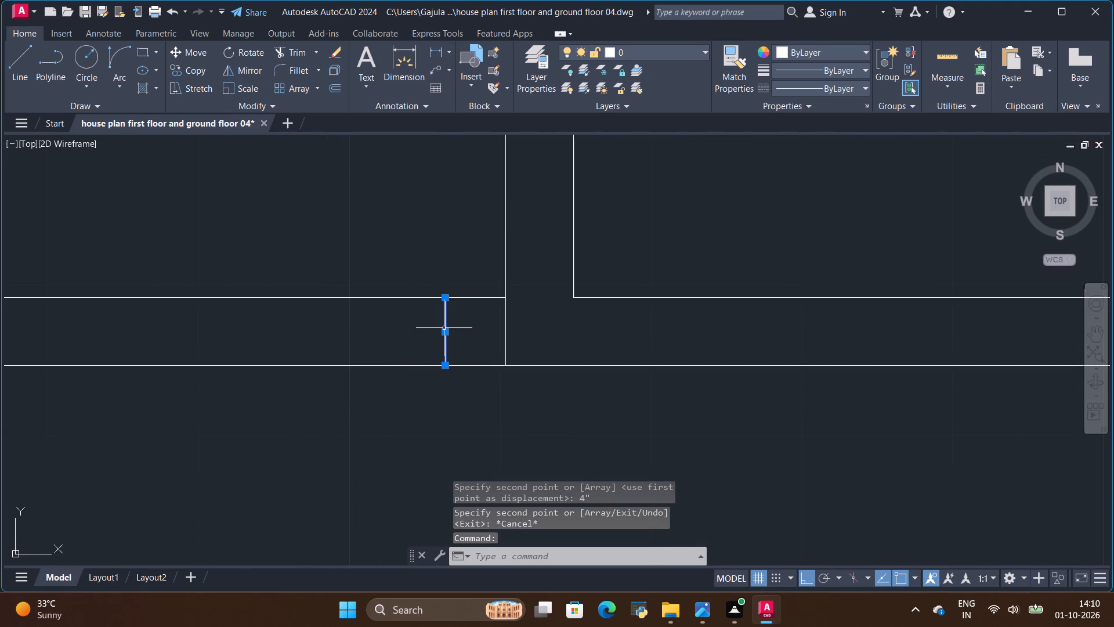
pyautogui.click(196, 68)
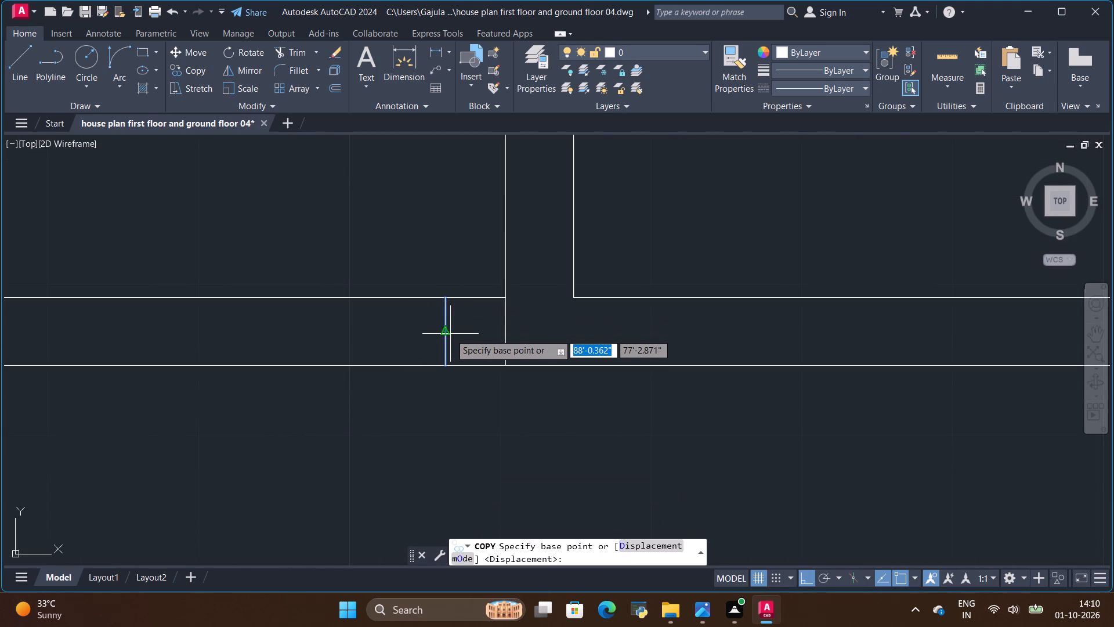
pyautogui.click(447, 334)
pyautogui.press('BackSpace')
pyautogui.press('BackSpace')
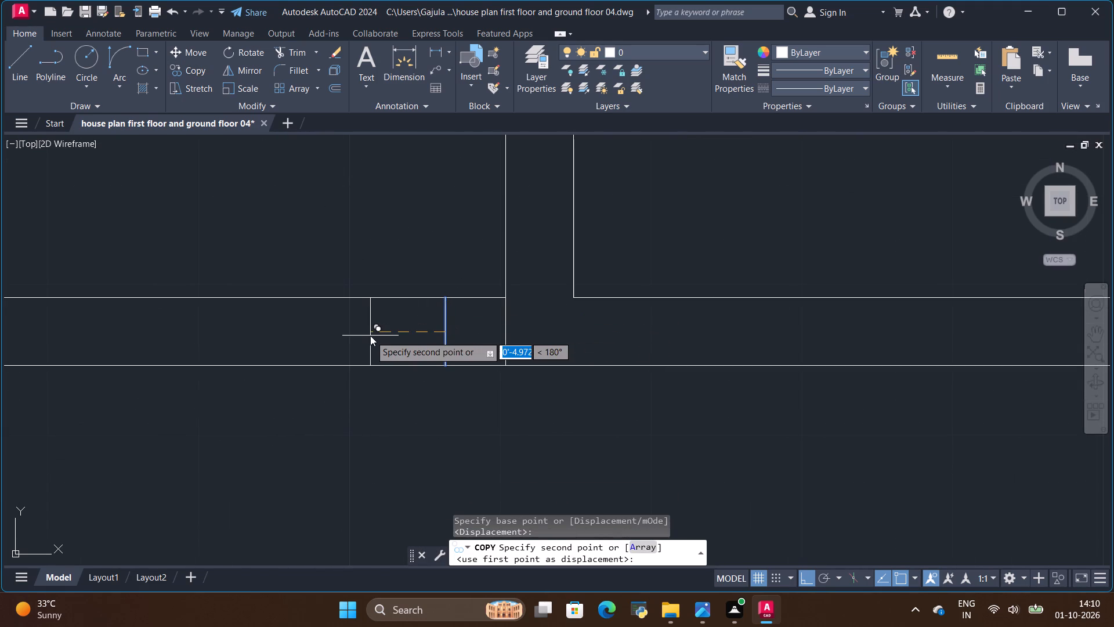
pyautogui.write("3'")
pyautogui.press('Return')
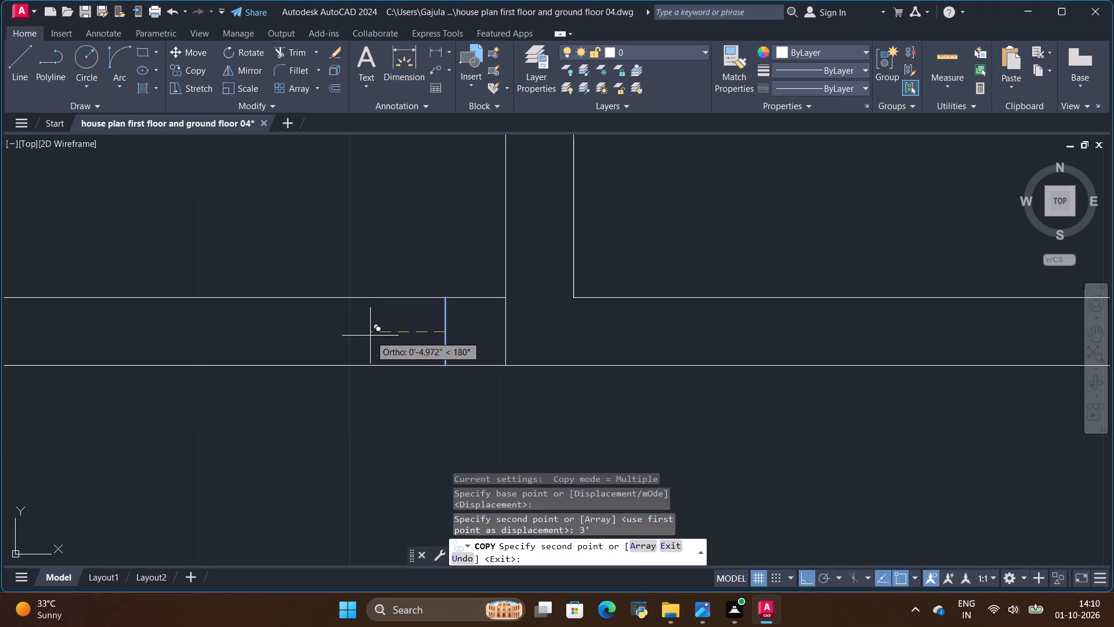
pyautogui.press('Escape')
# Trim both rear cross-wall faces between the two jamb lines to form the rear toilet's door opening.
pyautogui.scroll(-2, 380, 415)
pyautogui.scroll(-2, 347, 458)
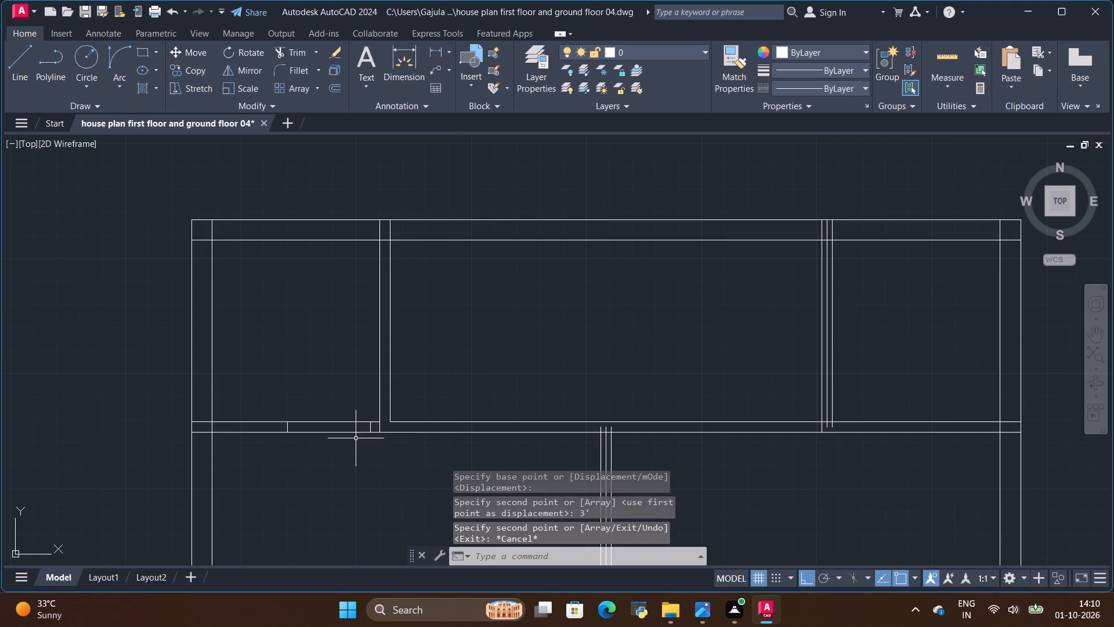
pyautogui.click(289, 47)
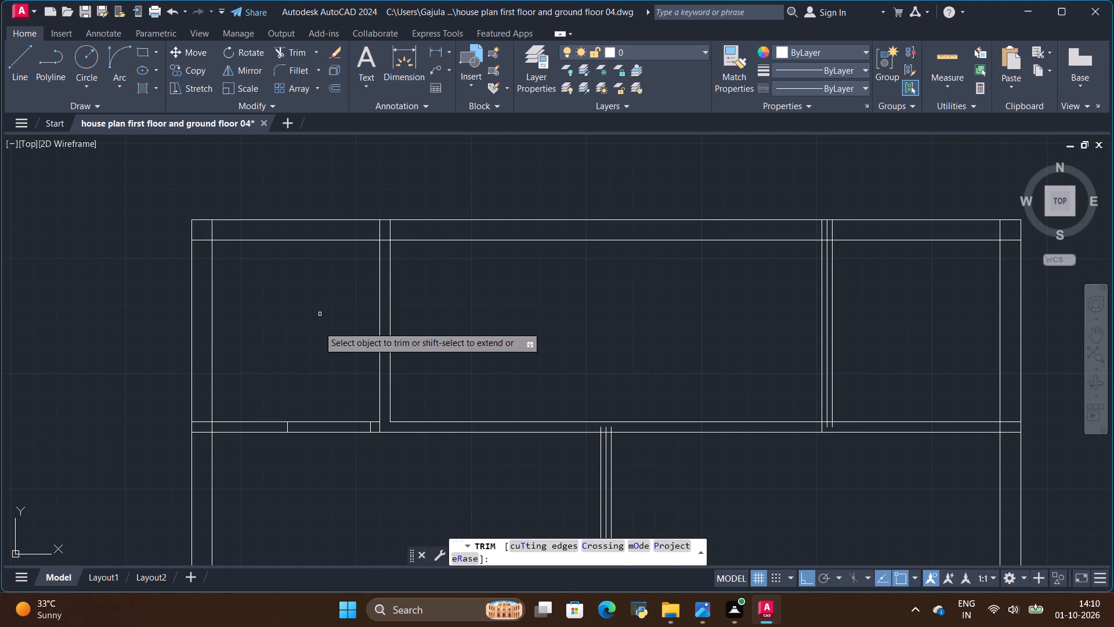
pyautogui.moveTo(321, 376); pyautogui.dragTo(328, 472)
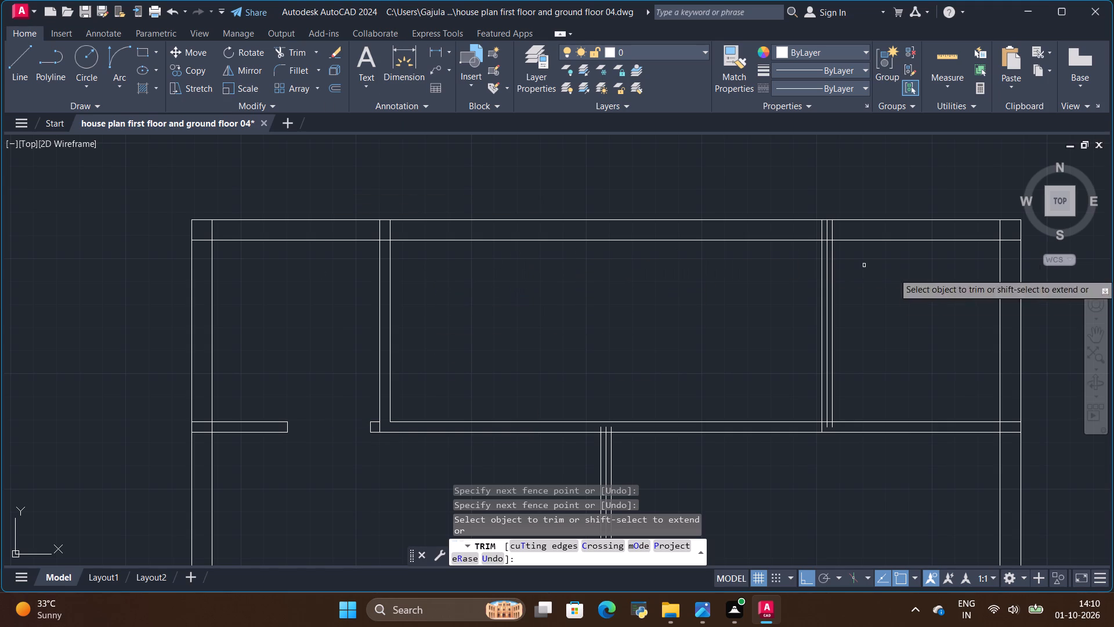
# Check the open wash door in the reference image, and stretch the bedroom partition's east face line up to the cross-wall's open-wash-side face.
pyautogui.scroll(-2, 765, 389)
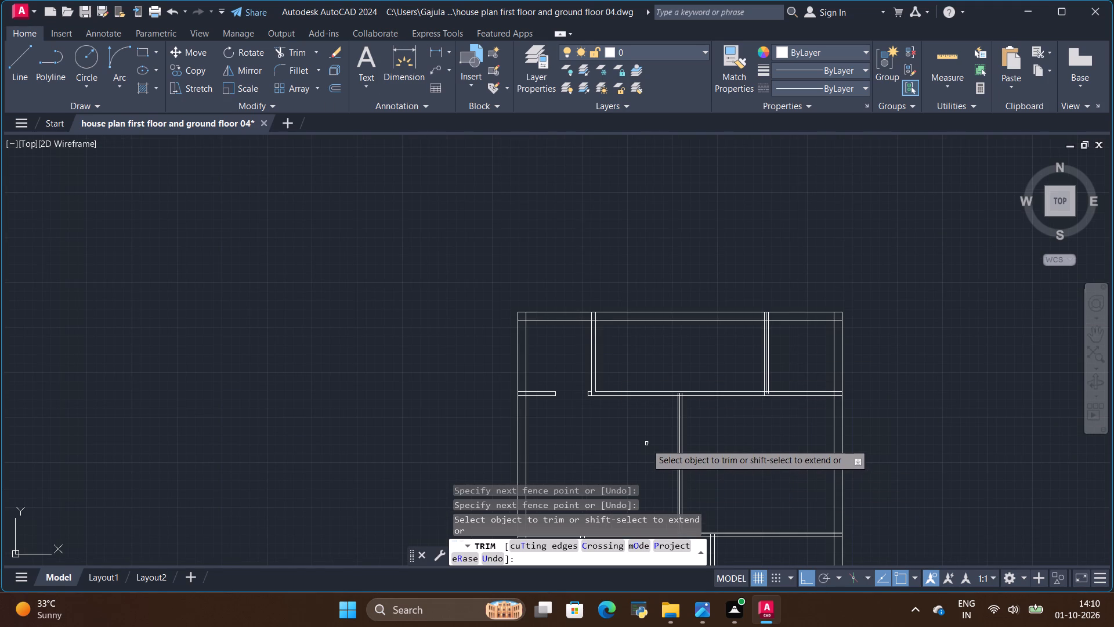
pyautogui.hotkey('alt', 'Tab')
pyautogui.scroll(1, 519, 70)
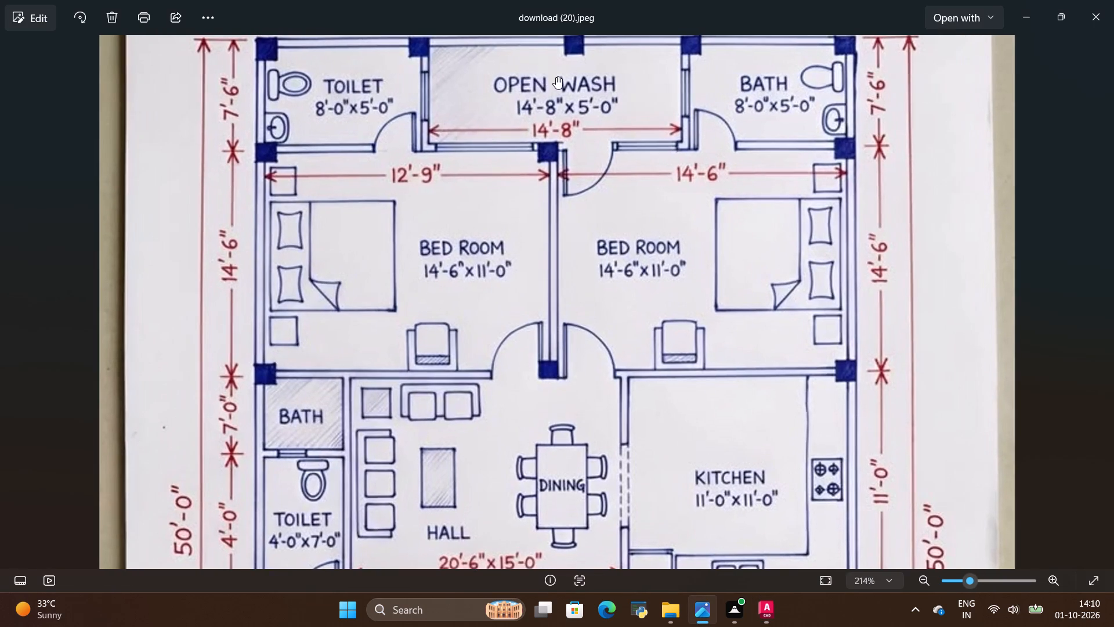
pyautogui.hotkey('alt', 'Tab')
pyautogui.scroll(2, 686, 475)
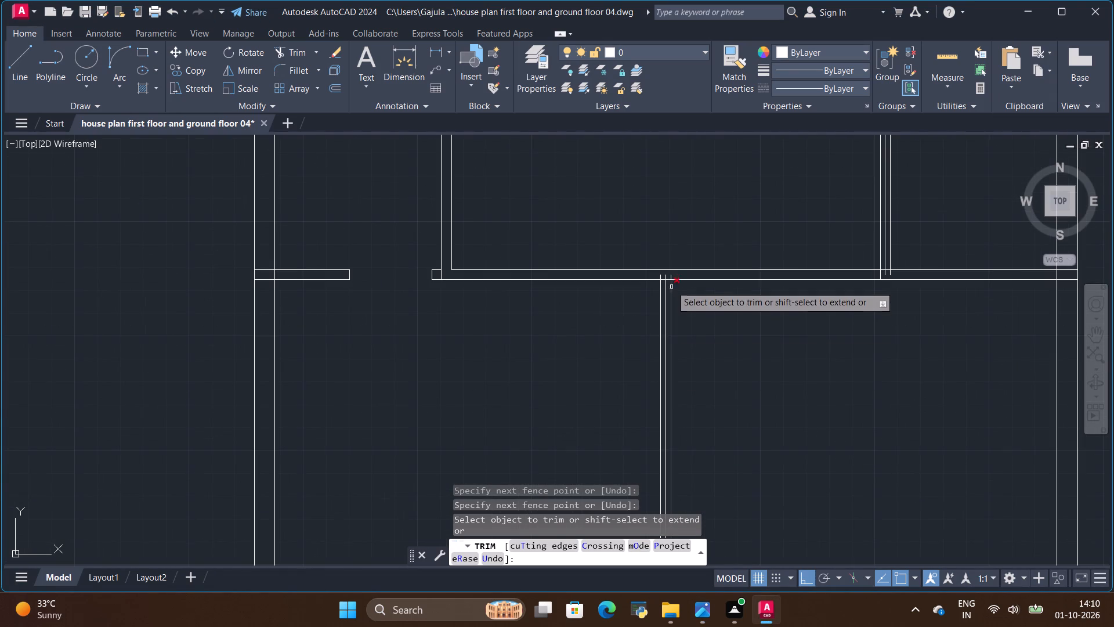
pyautogui.scroll(3, 671, 278)
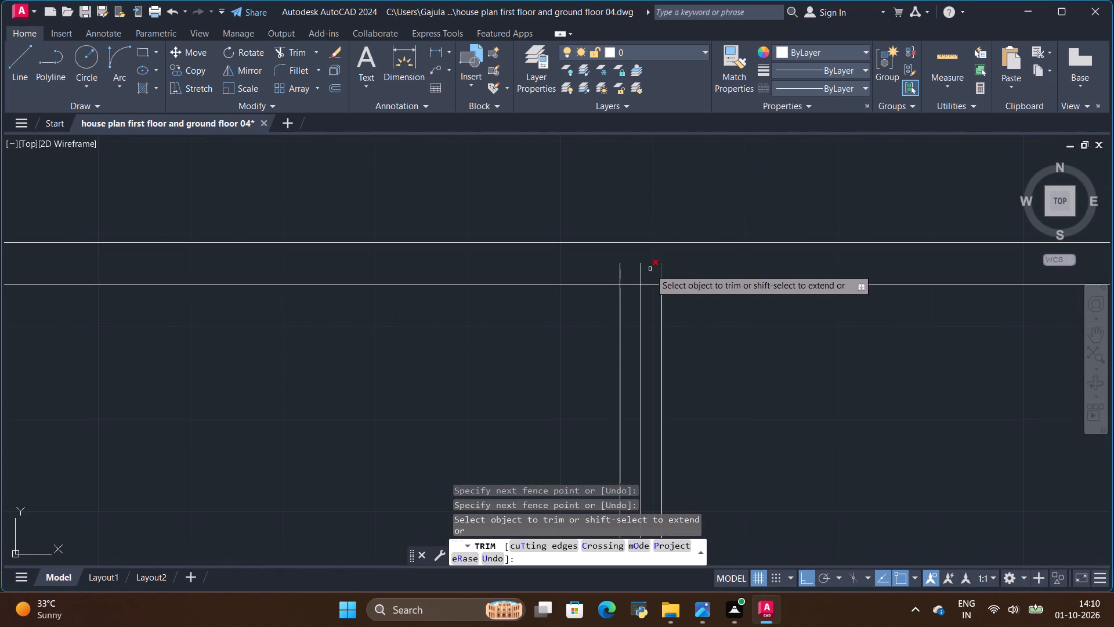
pyautogui.press('Escape')
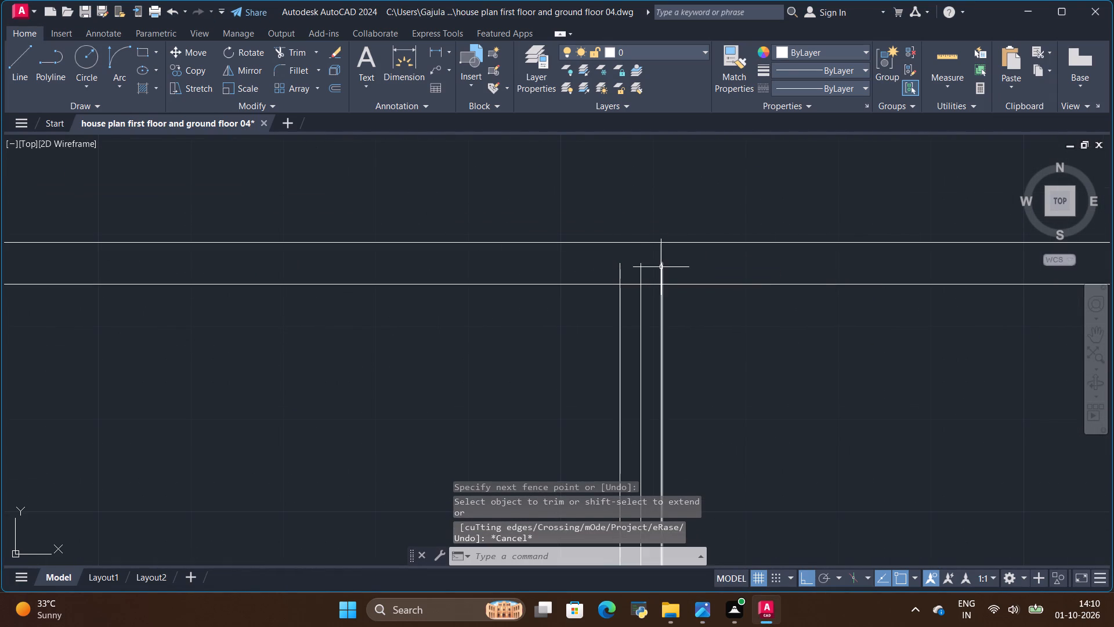
pyautogui.click(661, 267)
pyautogui.click(661, 263)
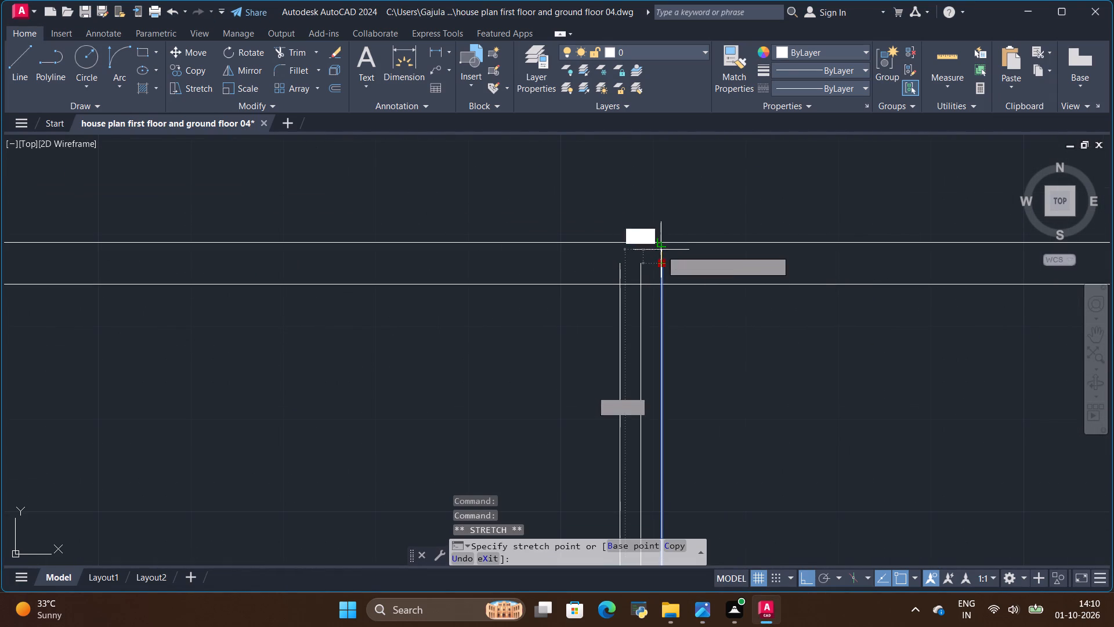
pyautogui.click(659, 243)
pyautogui.press('Escape')
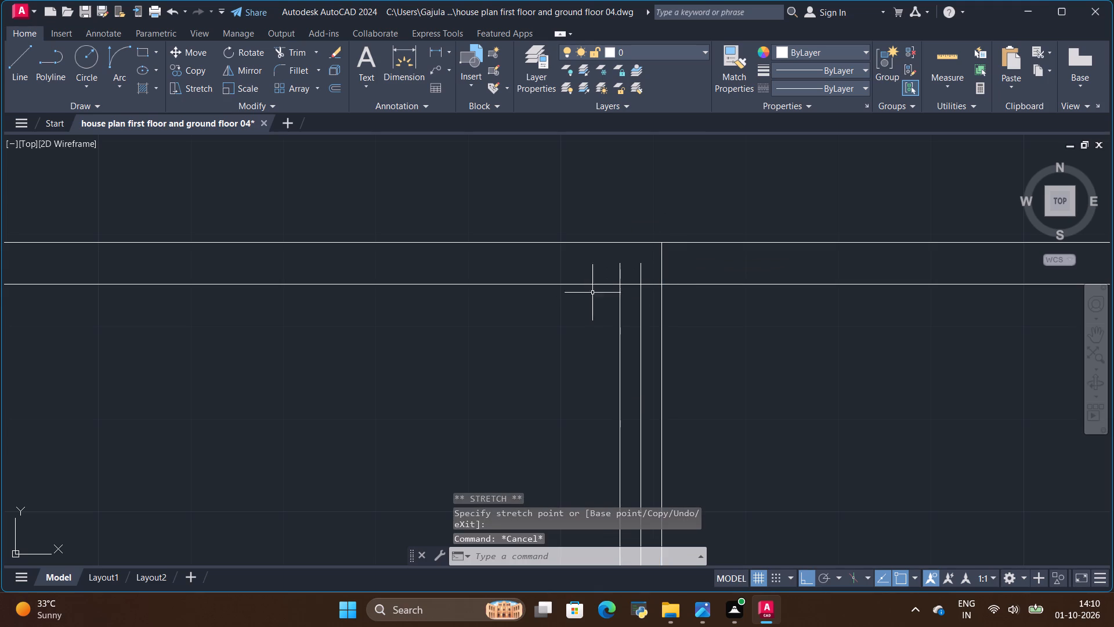
# Draw a line across the rear cross-wall's thickness, in line with the bedroom partition's east face.
pyautogui.click(17, 67)
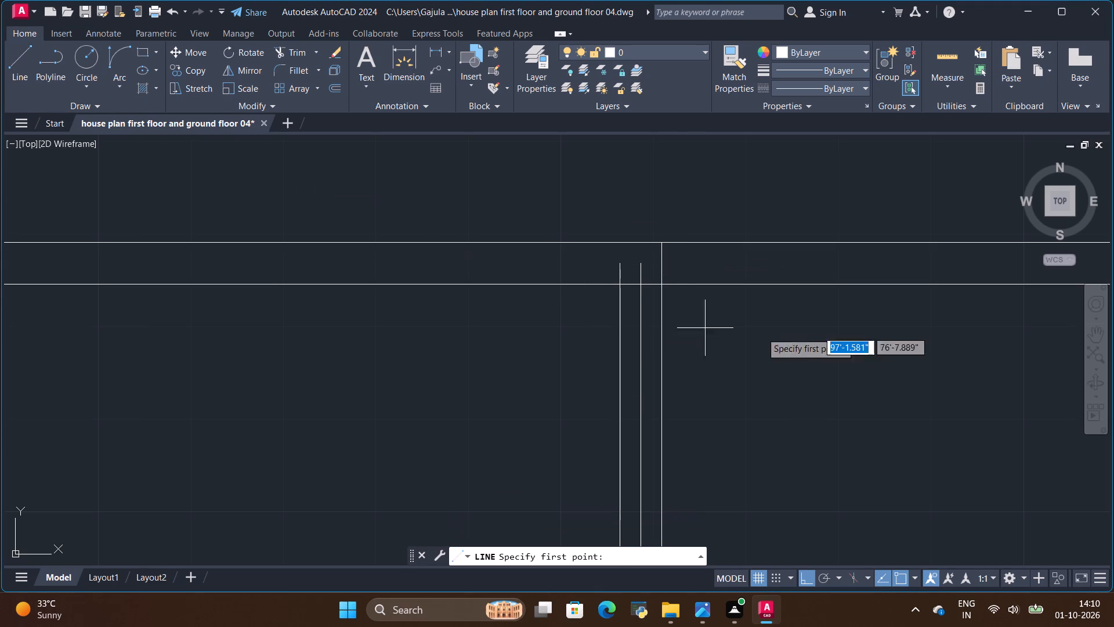
pyautogui.scroll(1, 725, 279)
pyautogui.click(620, 289)
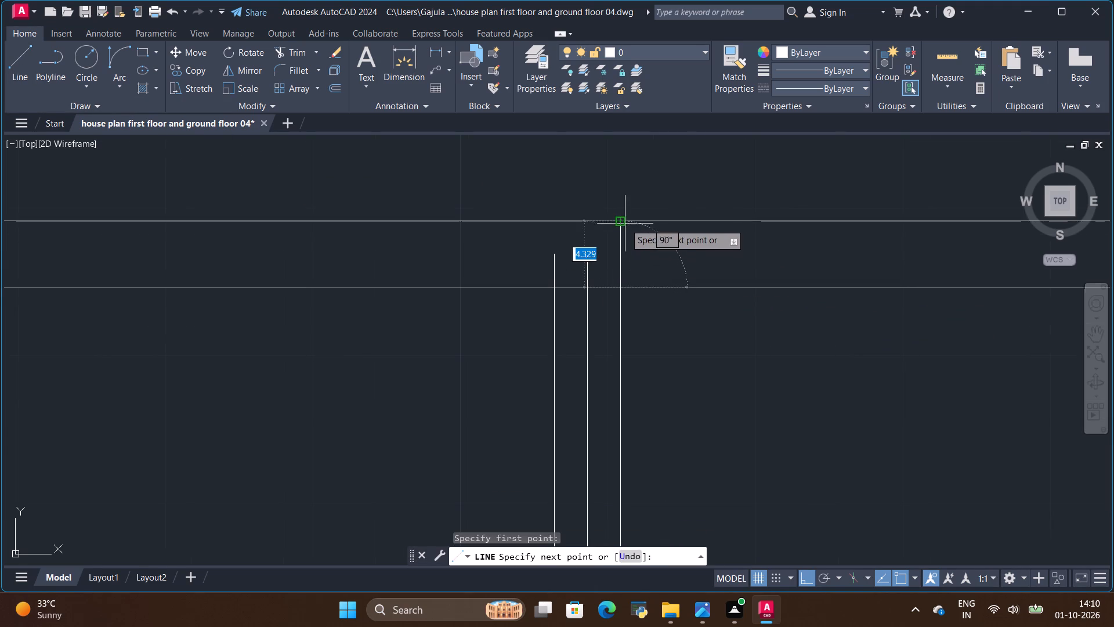
pyautogui.click(621, 222)
pyautogui.press('Escape')
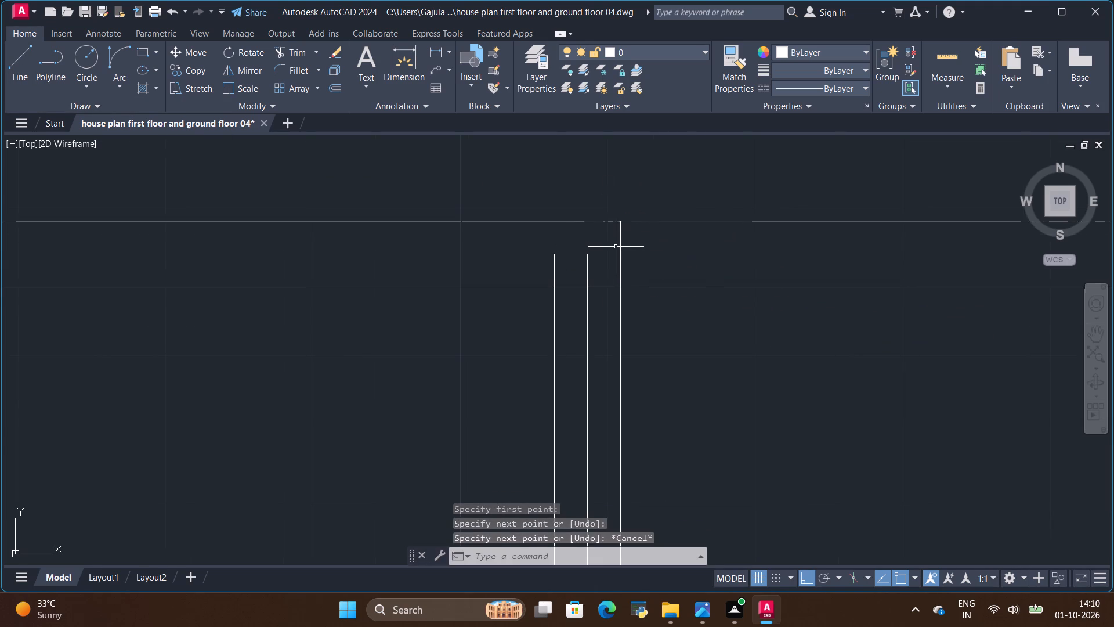
# Copy the line across the rear cross-wall 4" east of the bedroom partition as the open wash door's first jamb.
pyautogui.click(618, 247)
pyautogui.click(620, 247)
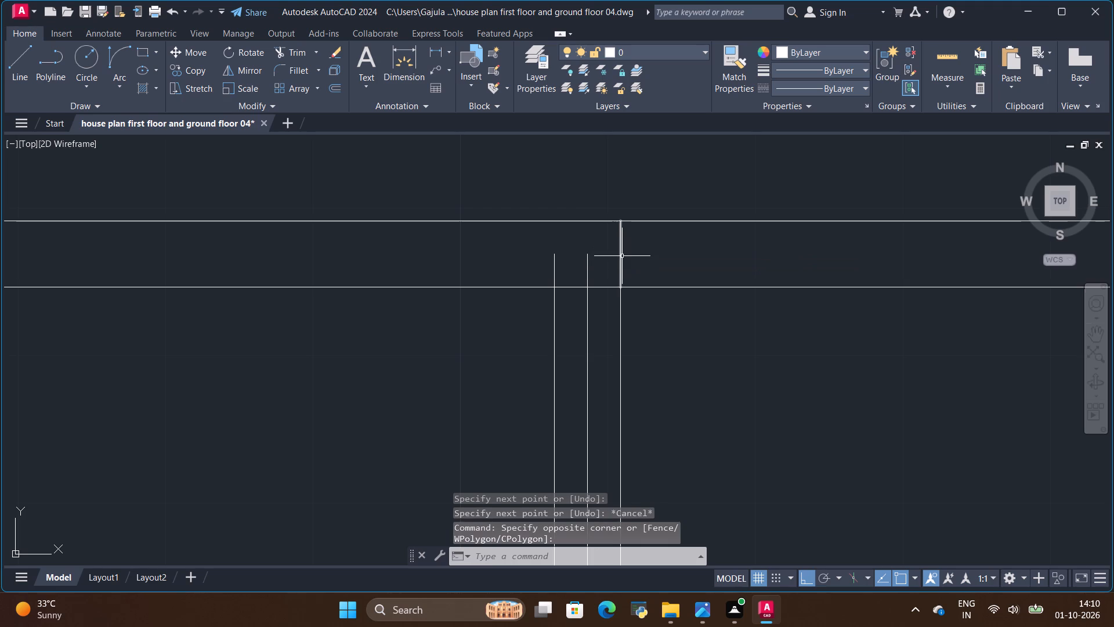
pyautogui.click(622, 256)
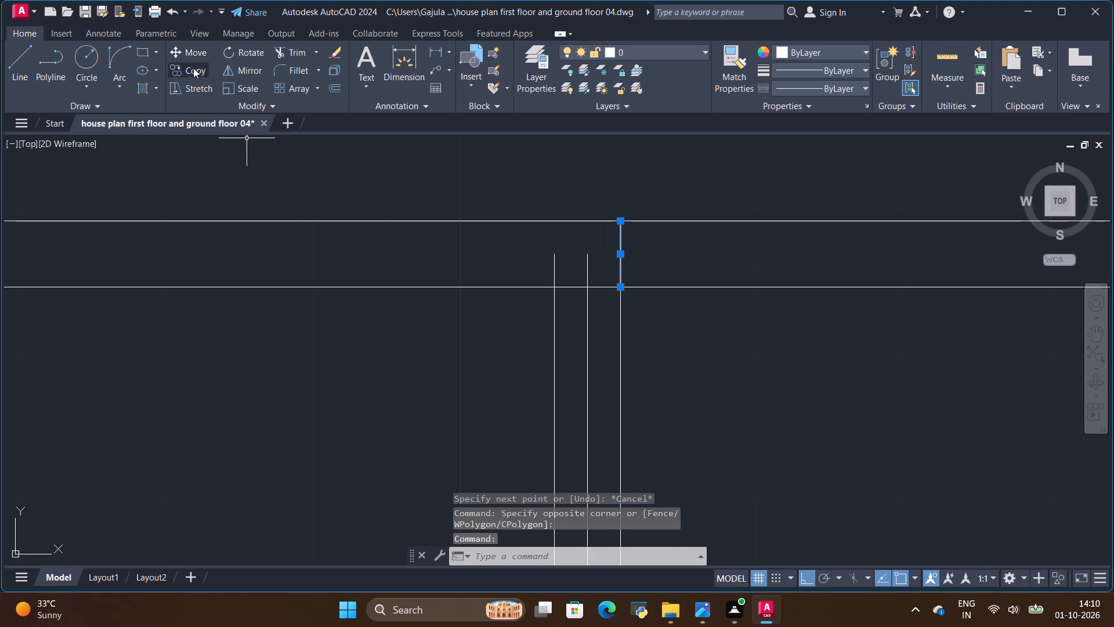
pyautogui.click(193, 68)
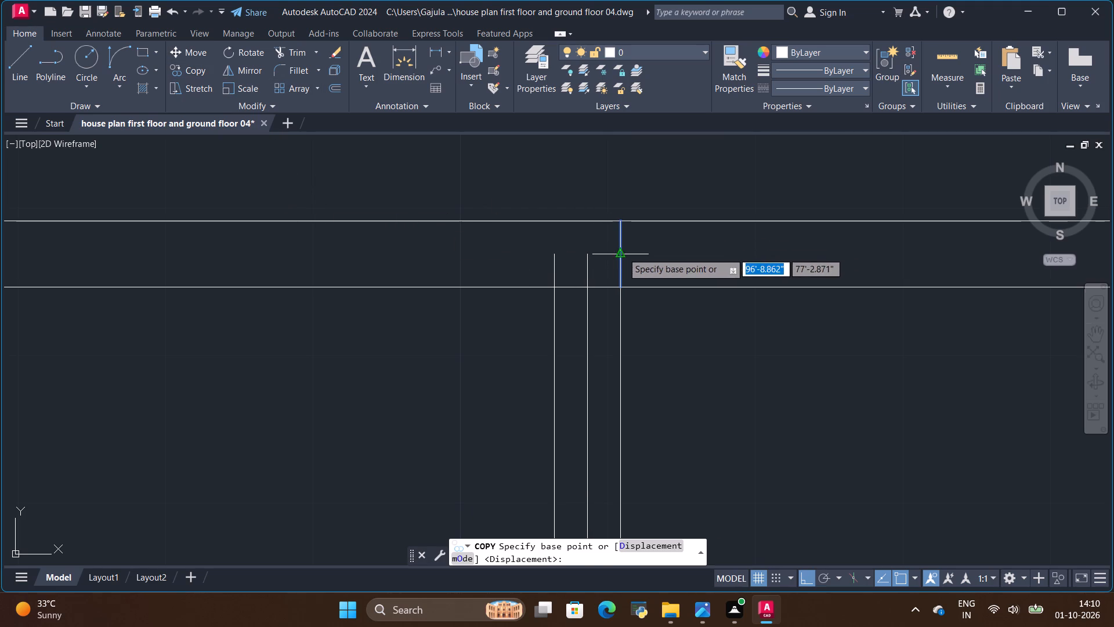
pyautogui.click(623, 253)
pyautogui.press('BackSpace')
pyautogui.press('BackSpace')
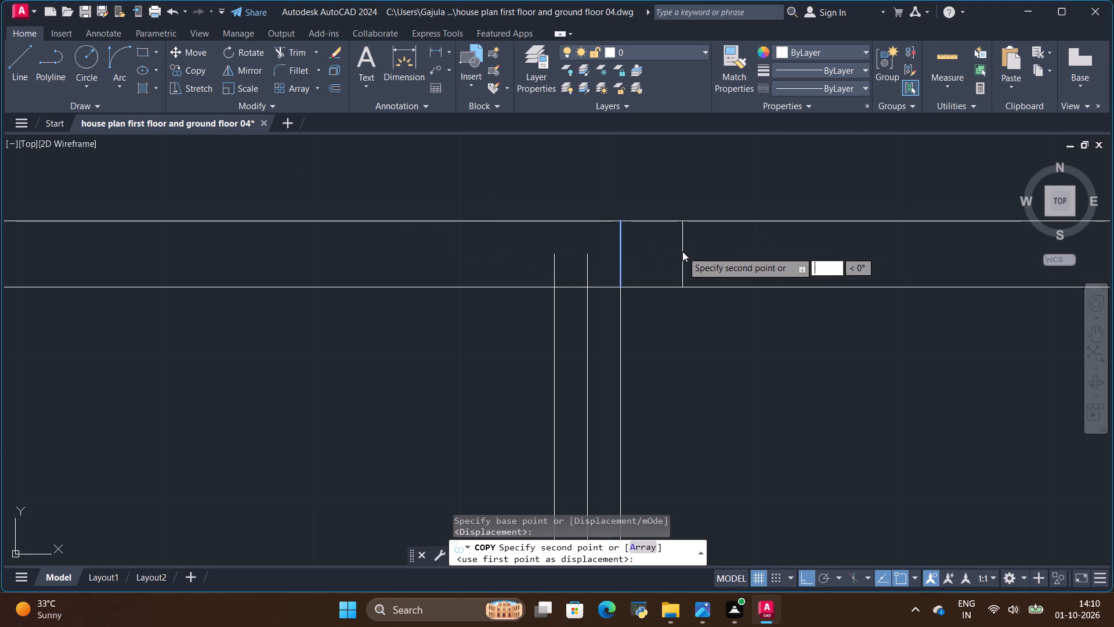
pyautogui.press('4')
pyautogui.hotkey('shift', '"')
pyautogui.press('Return')
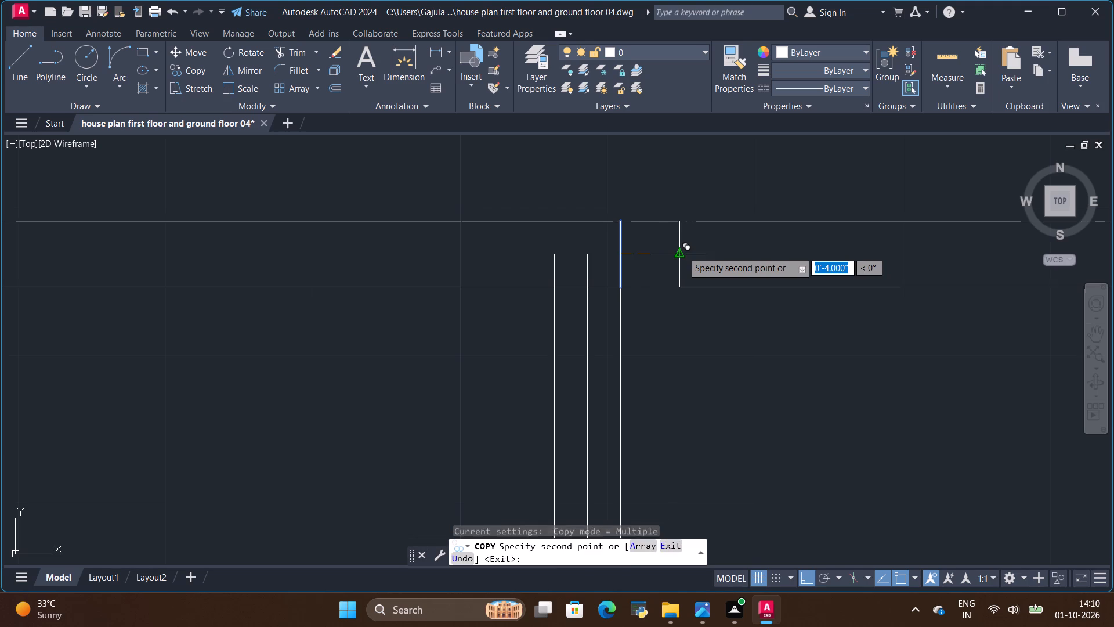
pyautogui.press('Escape')
# Copy the open wash door's first jamb line 3' east along the cross-wall as the second door jamb.
pyautogui.click(674, 250)
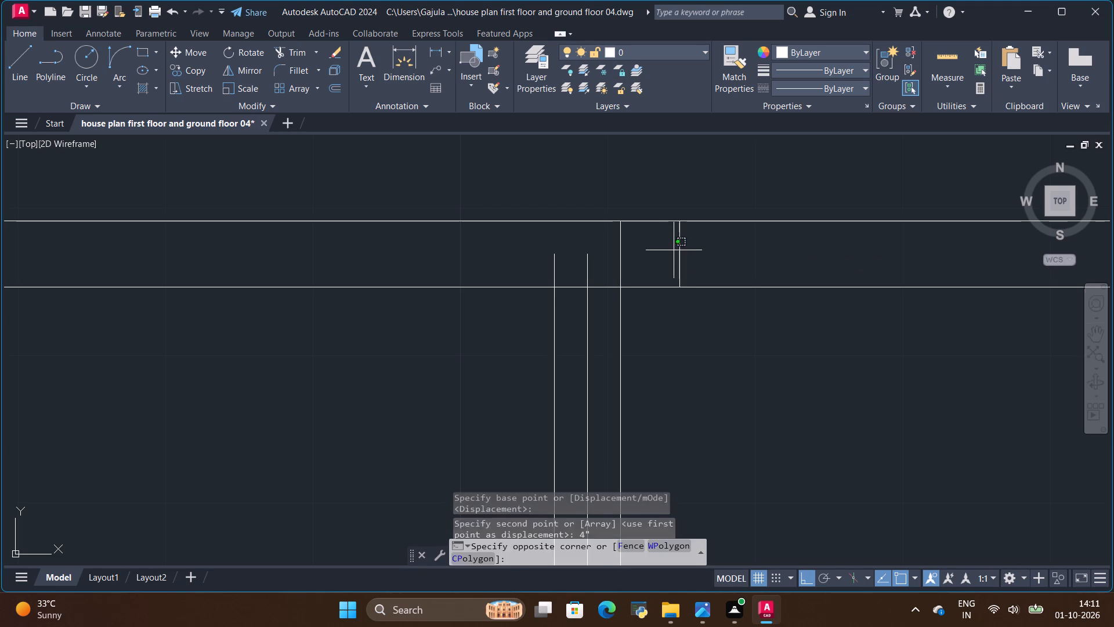
pyautogui.click(679, 250)
pyautogui.click(683, 251)
pyautogui.doubleClick(681, 255)
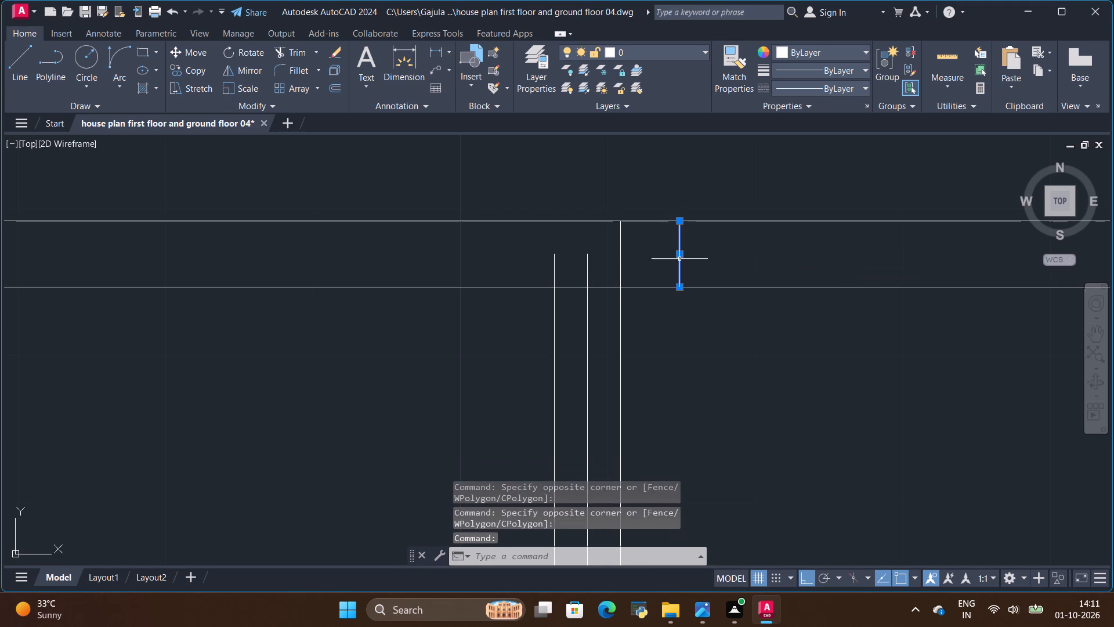
pyautogui.click(183, 72)
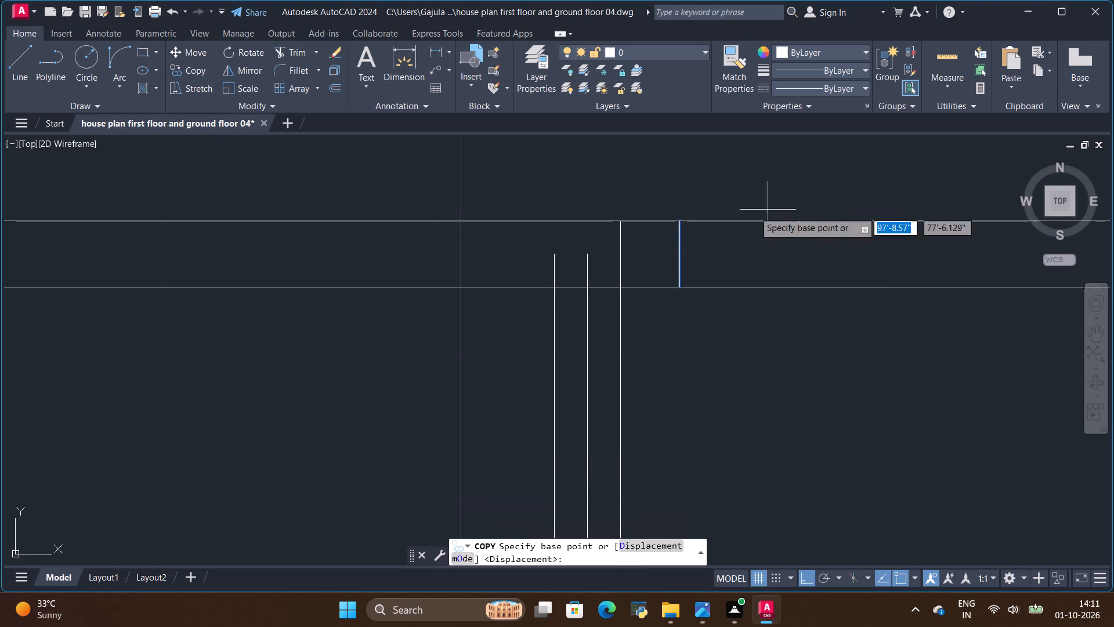
pyautogui.click(682, 257)
pyautogui.press('BackSpace')
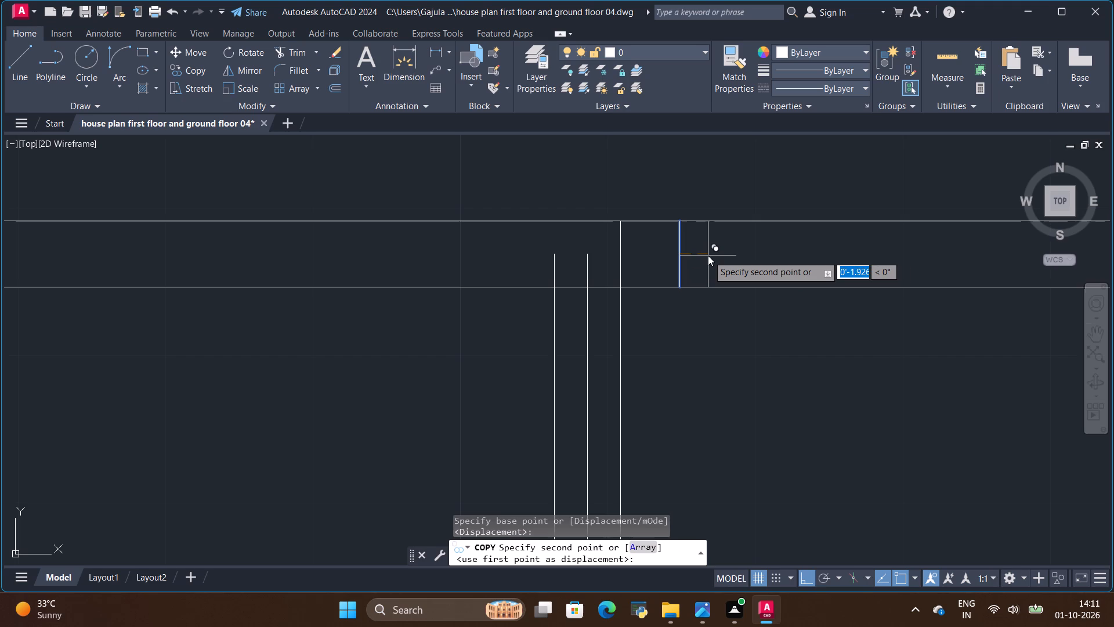
pyautogui.press('BackSpace')
pyautogui.write("3'")
pyautogui.press('Return')
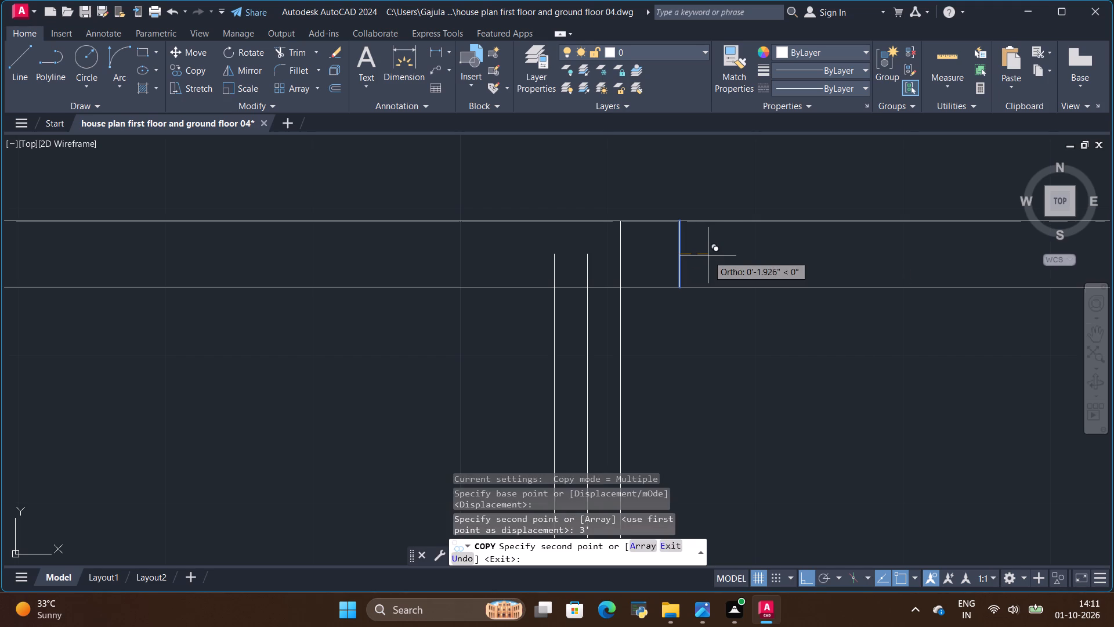
pyautogui.press('Escape')
# Trim both rear cross-wall faces between the two jamb lines to form the open wash door's opening.
pyautogui.scroll(-3, 659, 291)
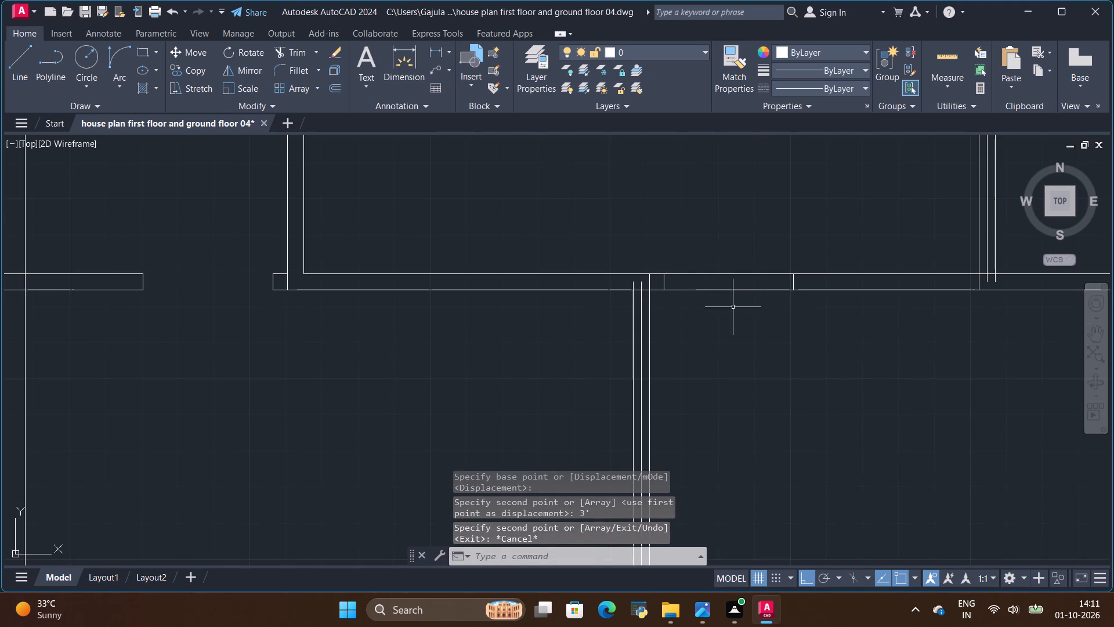
pyautogui.click(294, 53)
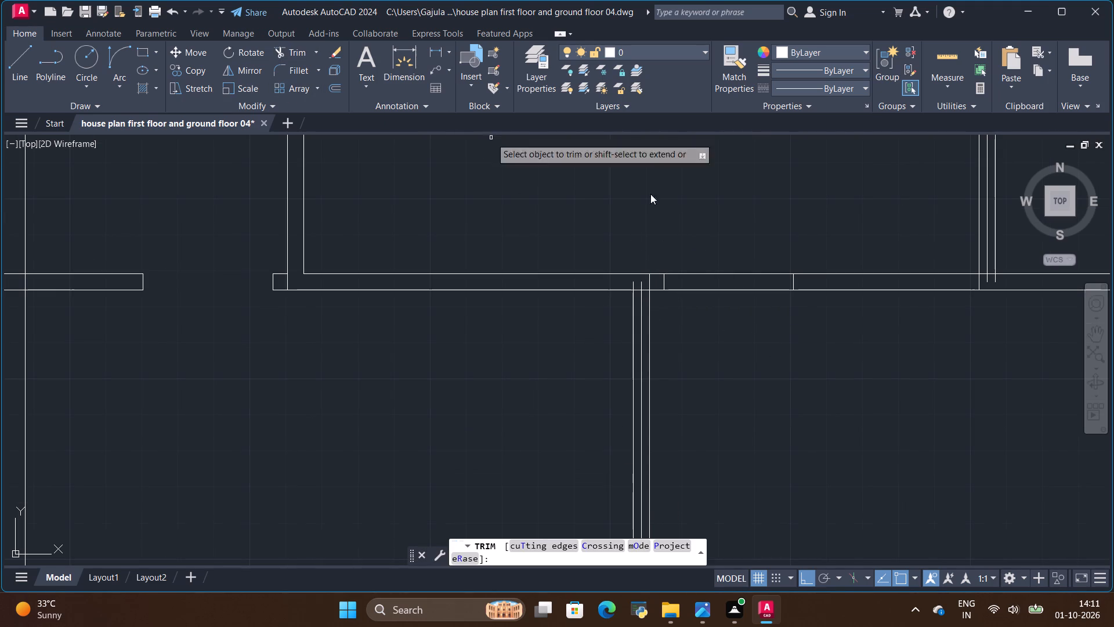
pyautogui.moveTo(740, 236); pyautogui.dragTo(758, 314)
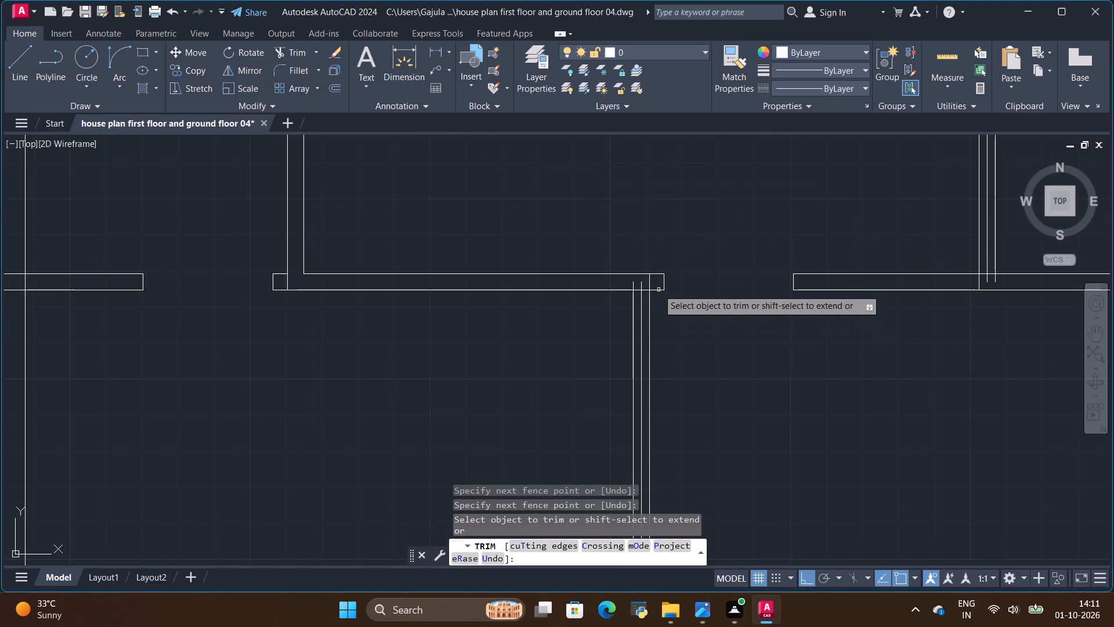
# Trim the bedroom partition's lines where they run inside the rear cross-wall's thickness, beside the open wash door.
pyautogui.scroll(6, 657, 287)
pyautogui.moveTo(656, 276); pyautogui.dragTo(583, 268)
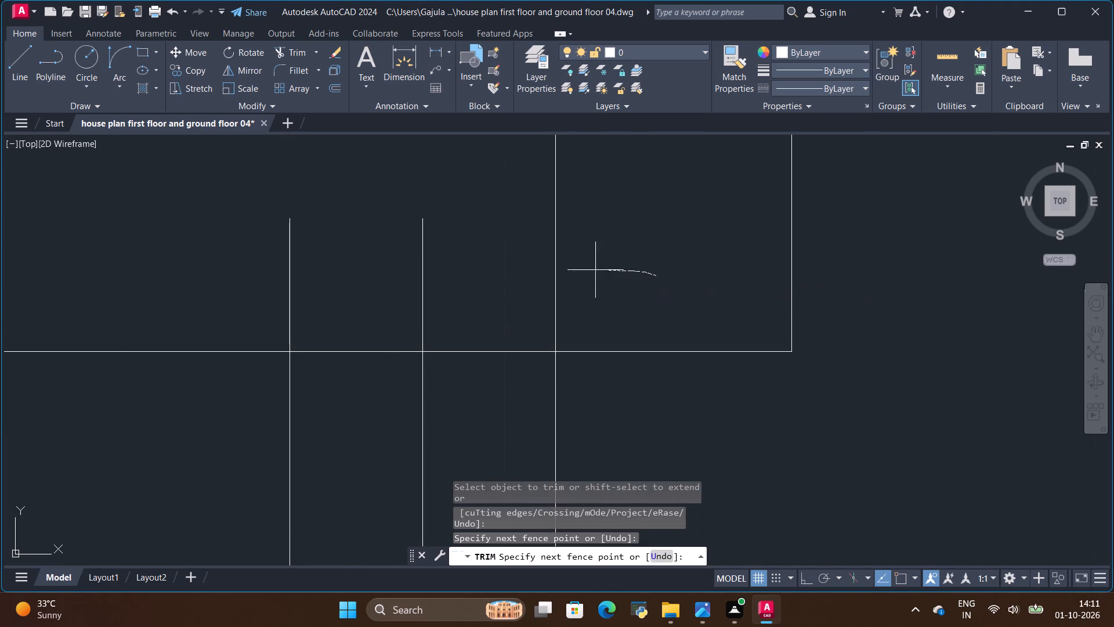
pyautogui.moveTo(583, 268); pyautogui.dragTo(229, 268)
pyautogui.scroll(-4, 581, 267)
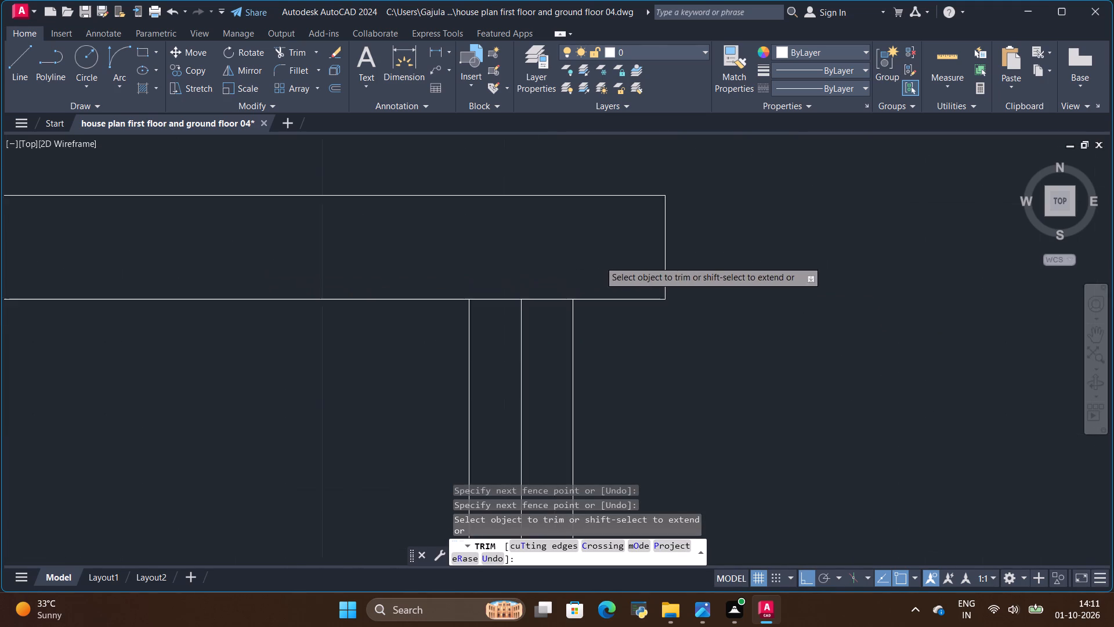
pyautogui.scroll(-3, 617, 254)
pyautogui.scroll(-2, 877, 363)
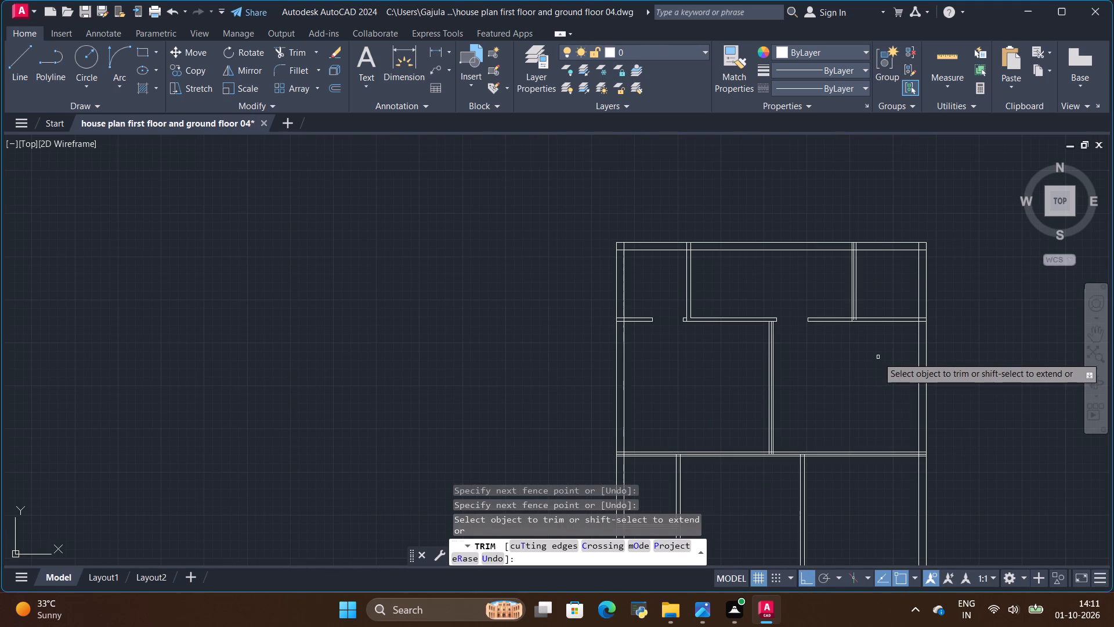
# Check the rear bath door in the reference image, and stretch the open wash-bath partition's east face line down to the cross-wall's bedroom-side face.
pyautogui.hotkey('alt', 'Tab')
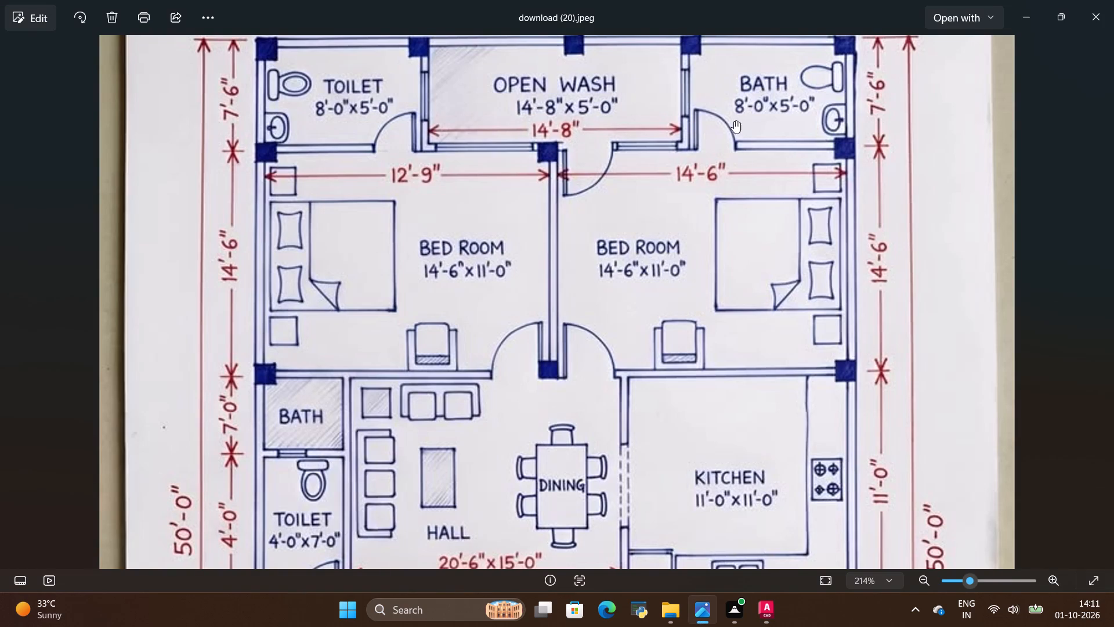
pyautogui.hotkey('alt', 'Tab')
pyautogui.scroll(4, 863, 305)
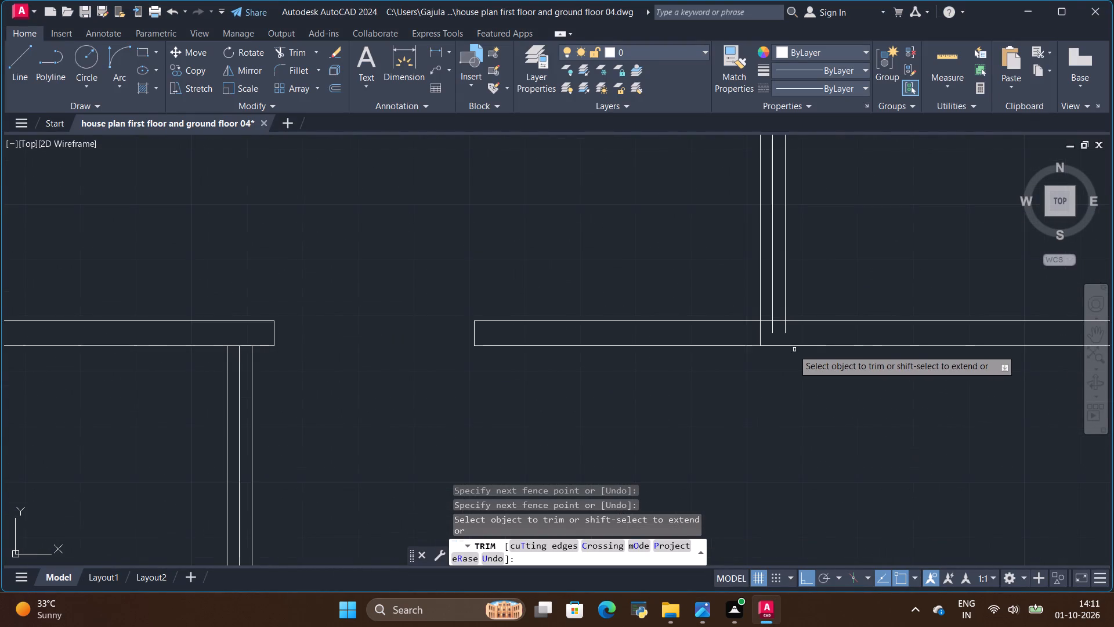
pyautogui.scroll(1, 792, 349)
pyautogui.press('space')
pyautogui.click(776, 282)
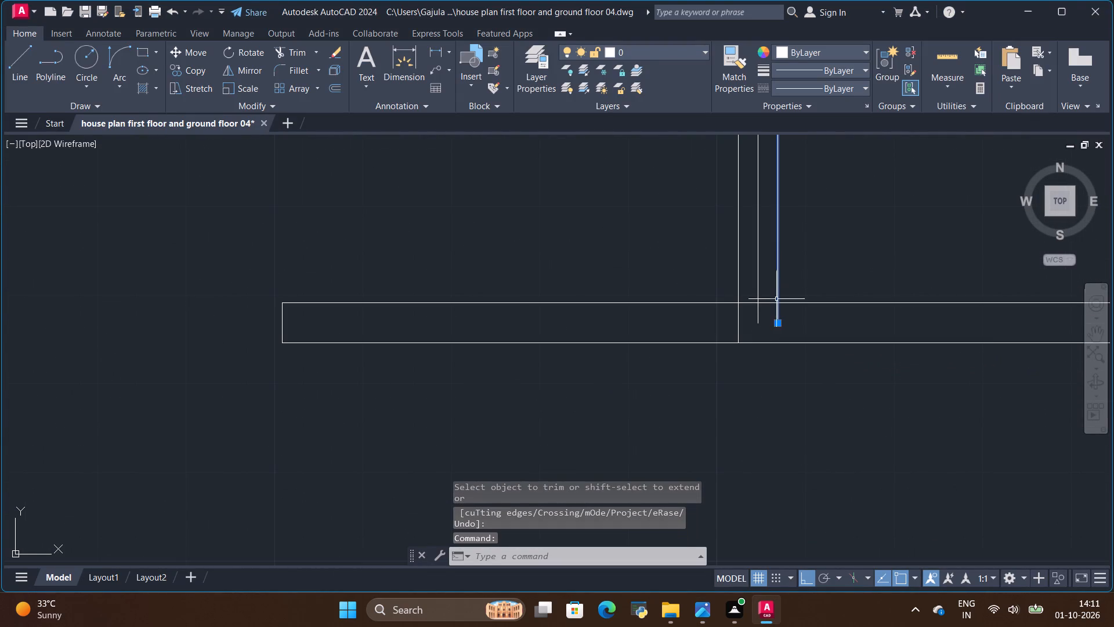
pyautogui.click(779, 323)
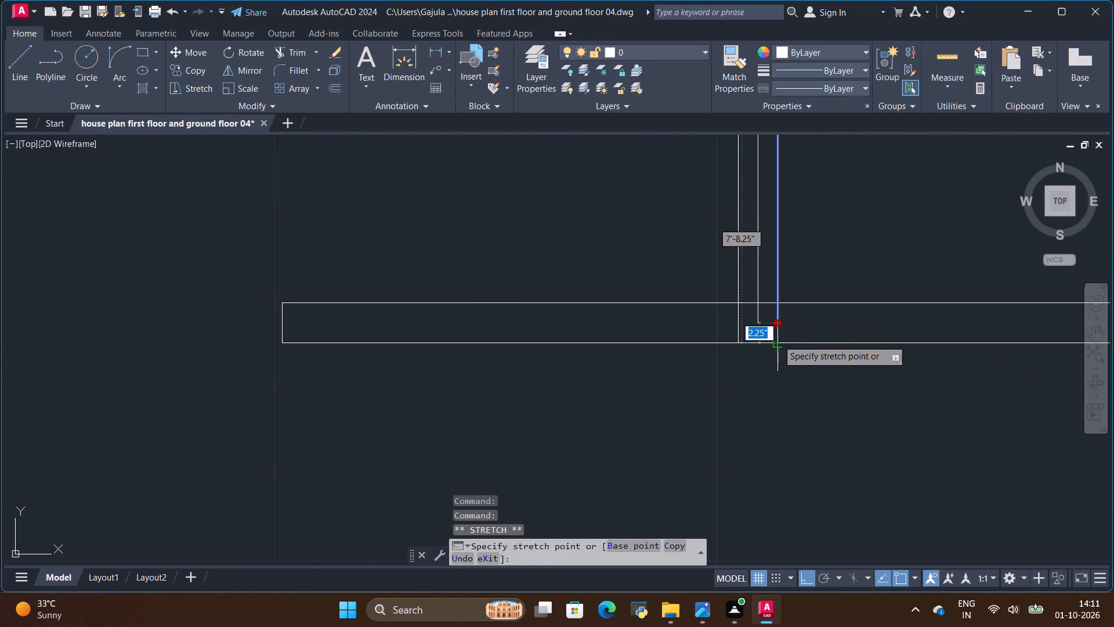
pyautogui.click(777, 341)
pyautogui.press('Escape')
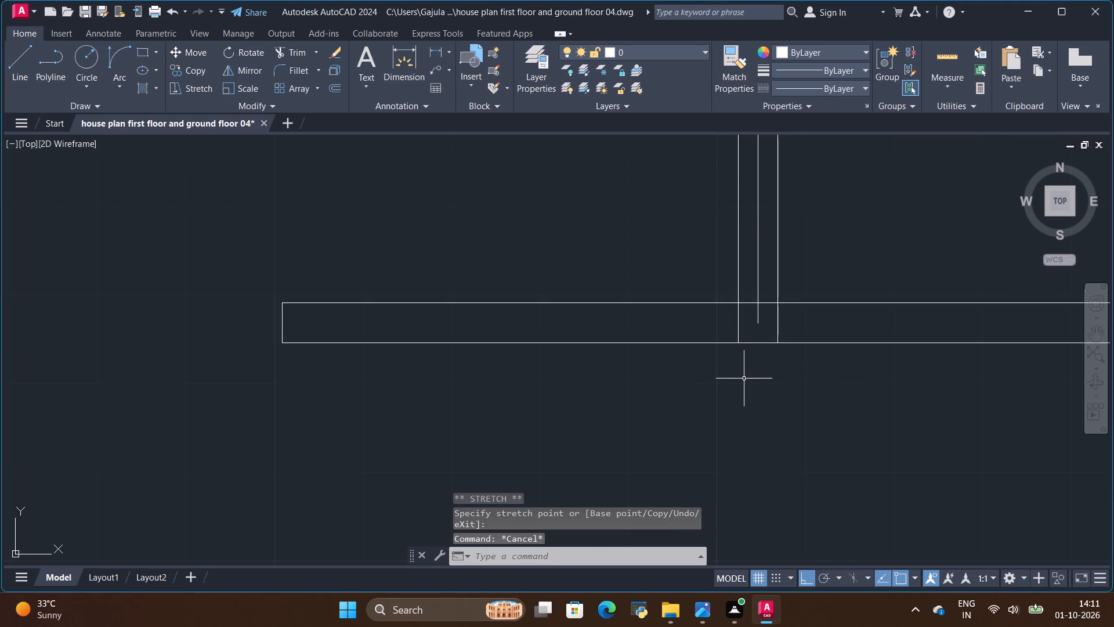
# Draw a line across the rear cross-wall's thickness, in line with the open wash-bath partition's east face.
pyautogui.scroll(-1, 744, 379)
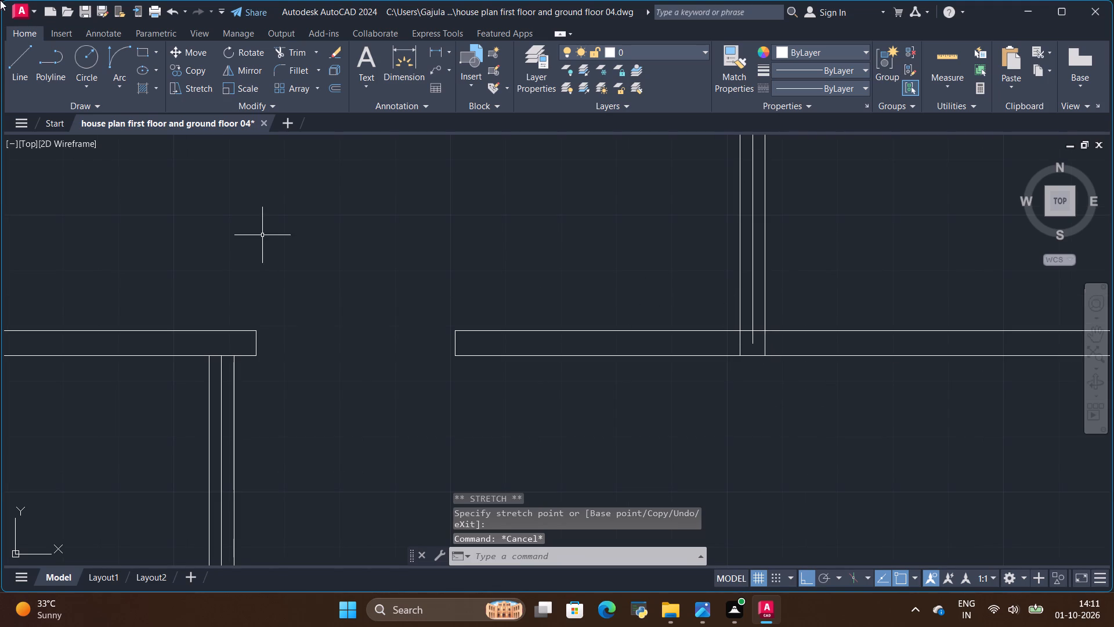
pyautogui.click(17, 57)
pyautogui.scroll(1, 803, 344)
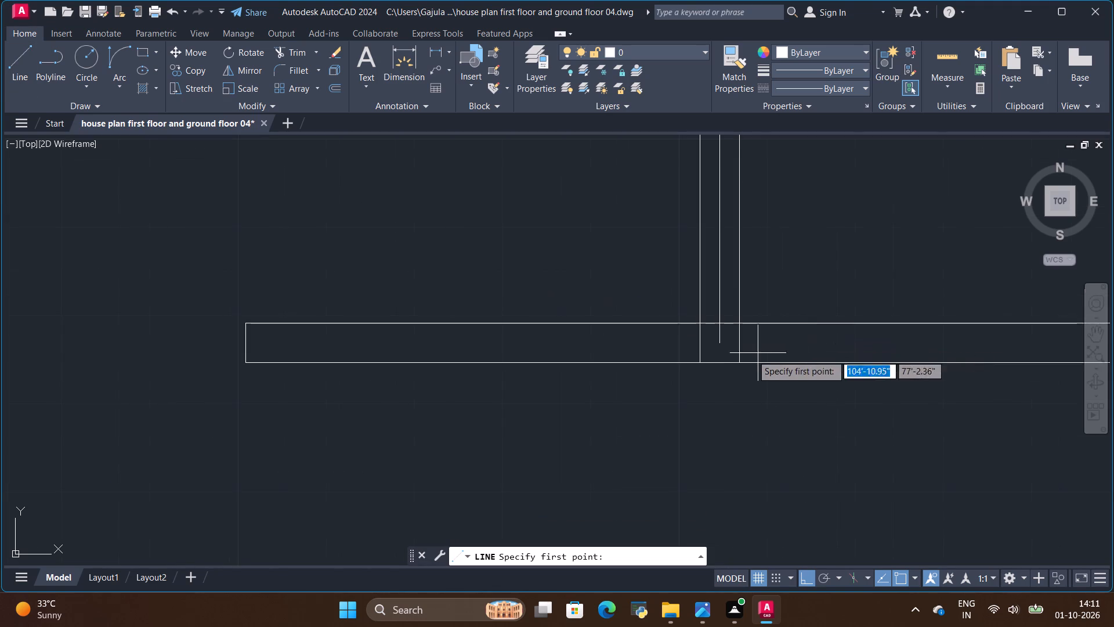
pyautogui.scroll(2, 711, 359)
pyautogui.click(775, 271)
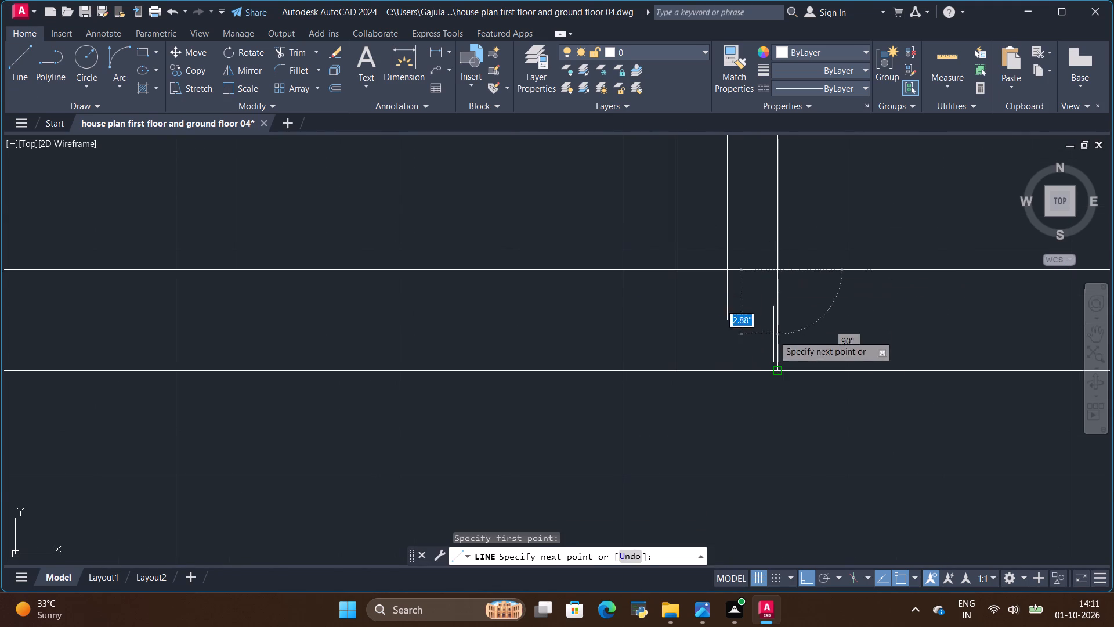
pyautogui.click(778, 372)
pyautogui.press('Escape')
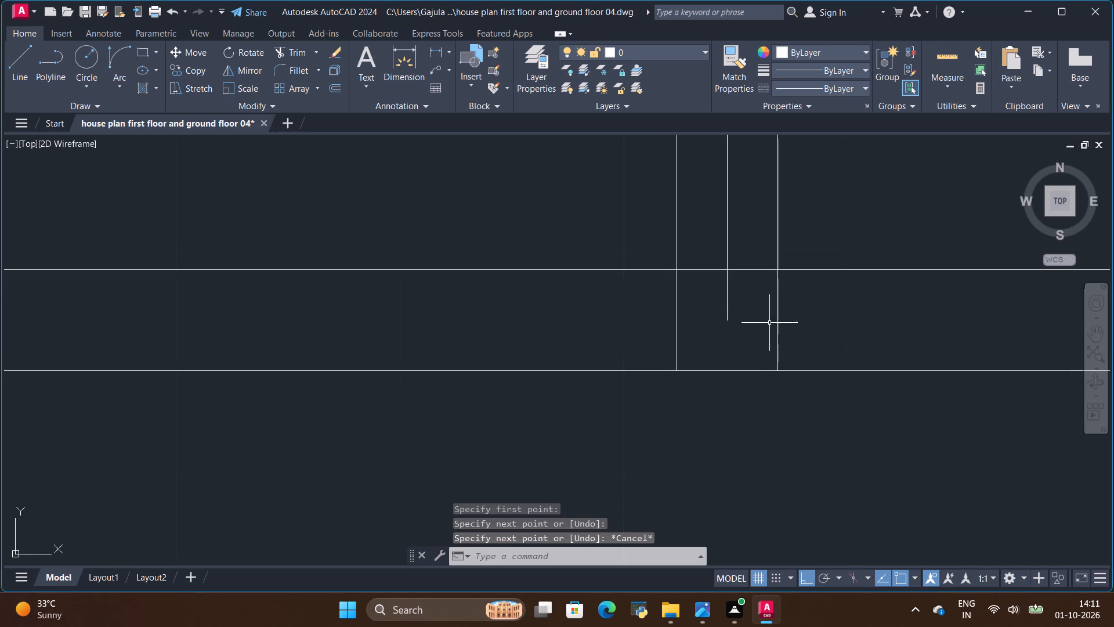
# Copy the line across the cross-wall 4" east of the open wash-bath partition as the rear bath door's first jamb.
pyautogui.click(773, 320)
pyautogui.click(776, 319)
pyautogui.click(776, 321)
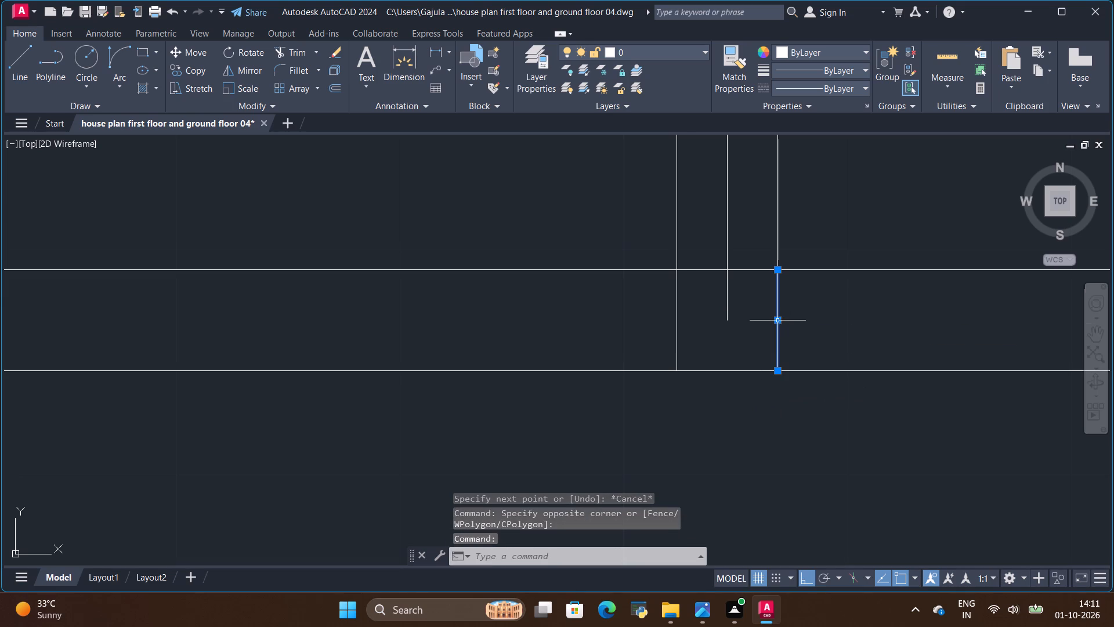
pyautogui.click(188, 73)
pyautogui.click(775, 324)
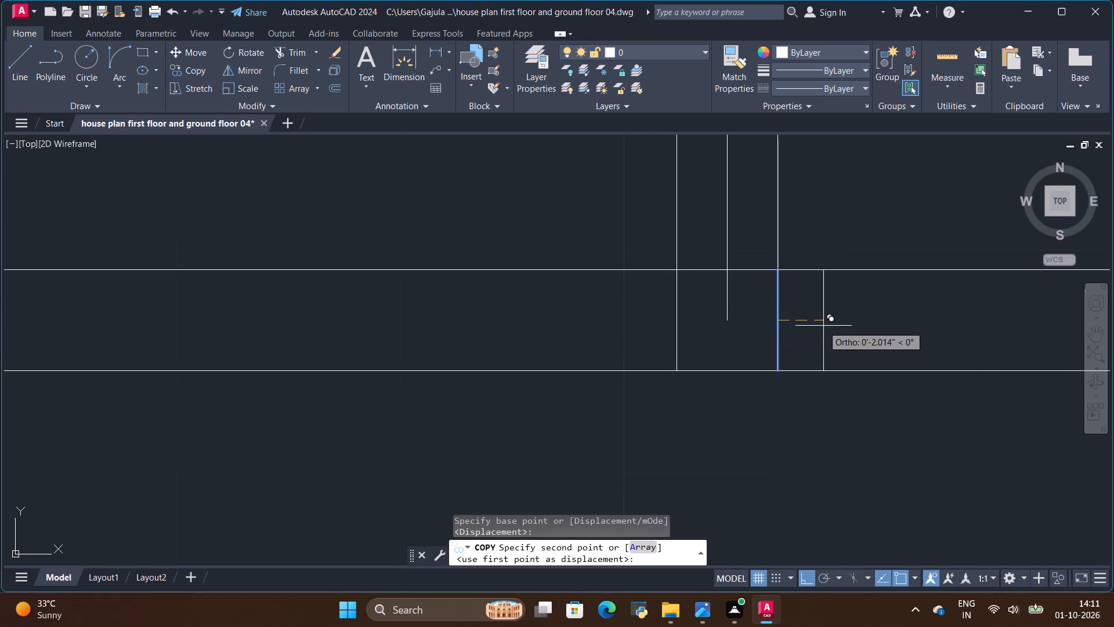
pyautogui.press('BackSpace')
pyautogui.press('BackSpace')
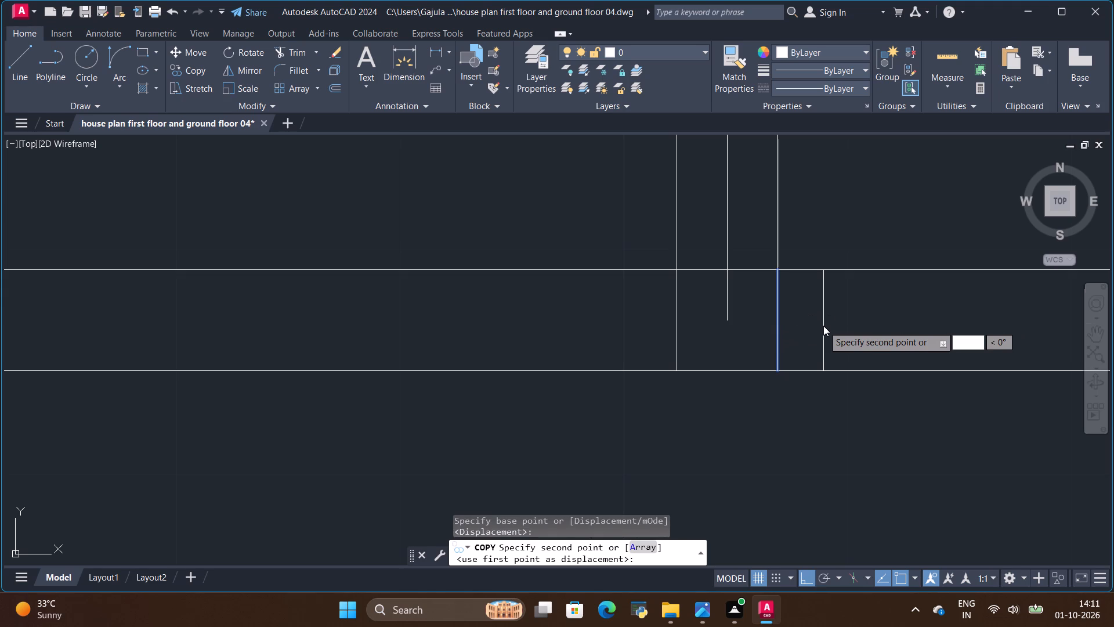
pyautogui.press('4')
pyautogui.hotkey('shift', '"')
pyautogui.press('Return')
# Place another copy of the same line 3'4" east of the original as the rear bath door's second jamb.
pyautogui.scroll(-3, 673, 272)
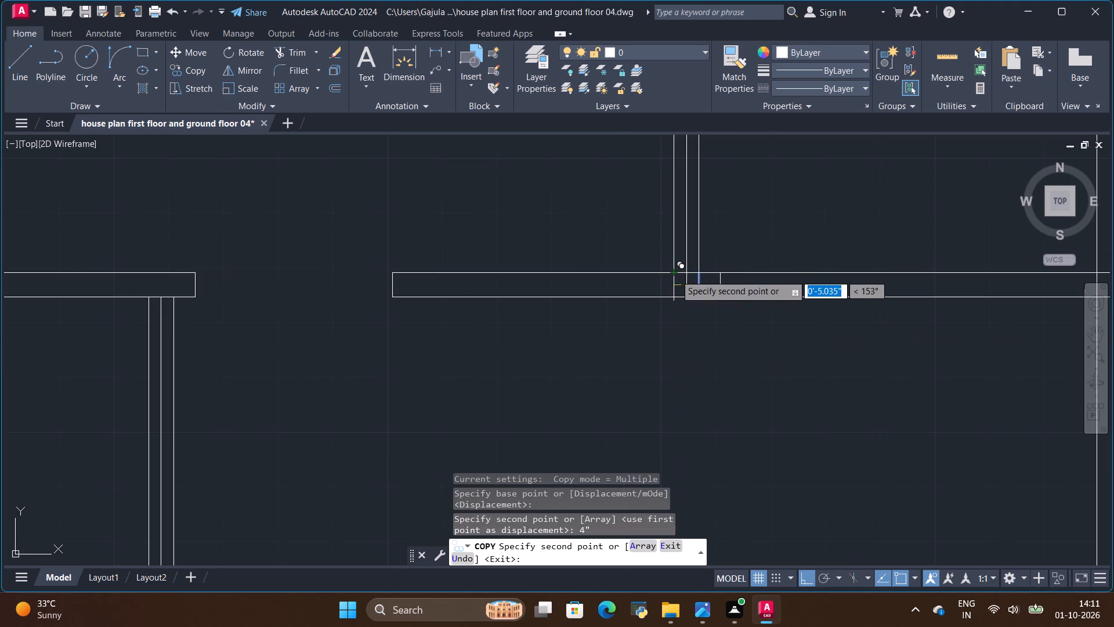
pyautogui.press('BackSpace')
pyautogui.press('BackSpace')
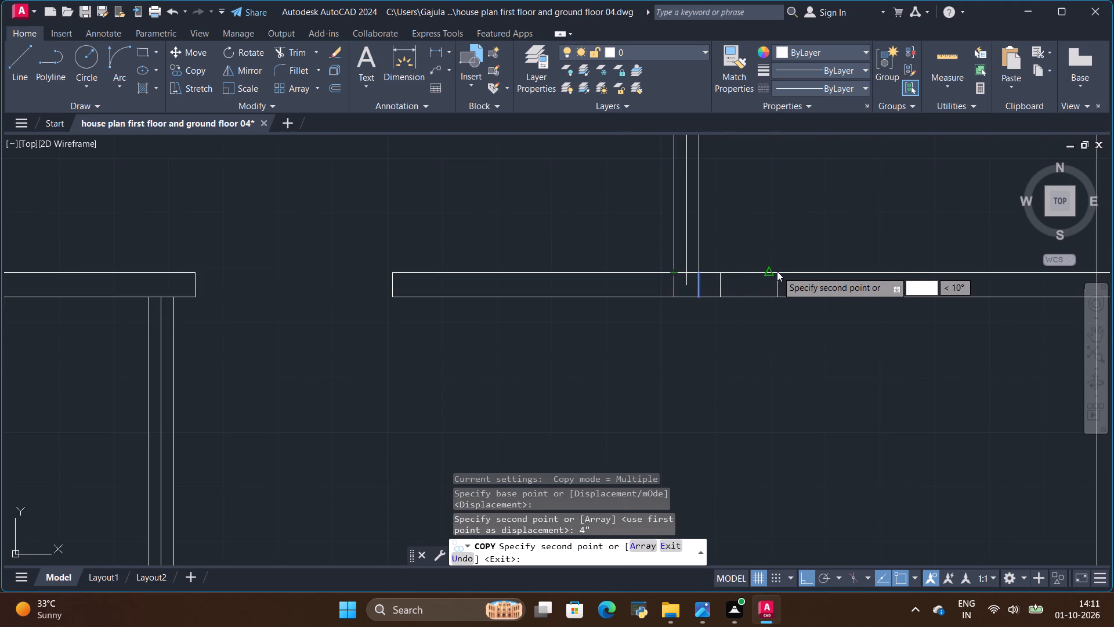
pyautogui.write('3\'4"')
pyautogui.press('Return')
pyautogui.press('Escape')
# Trim both rear cross-wall faces between the two jamb lines to form the rear bath's door opening.
pyautogui.scroll(-1, 773, 272)
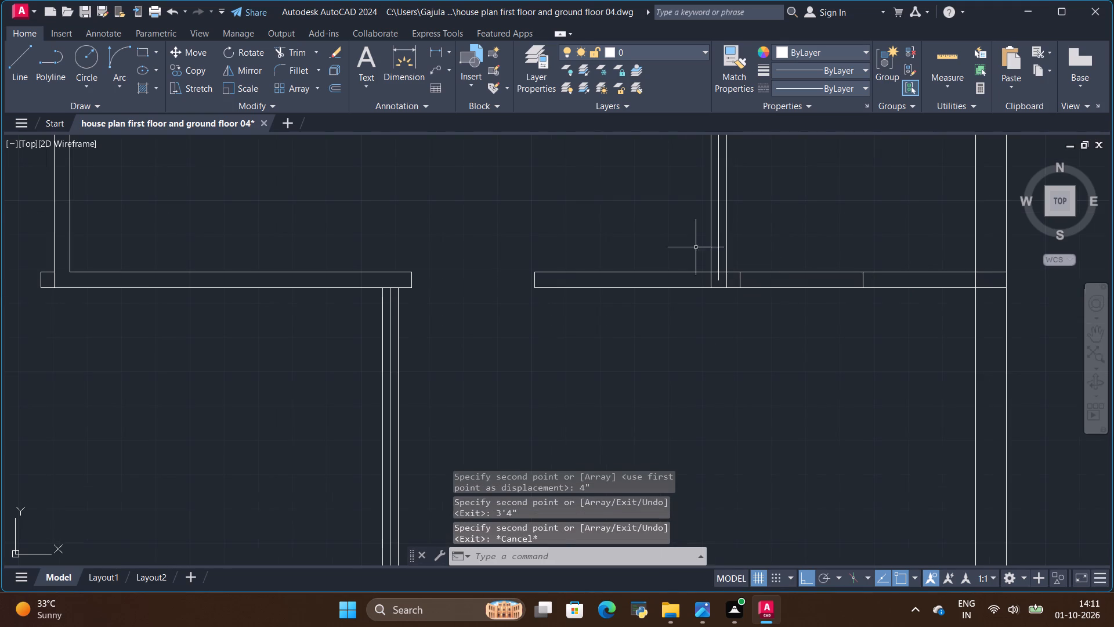
pyautogui.click(290, 53)
pyautogui.moveTo(762, 255); pyautogui.dragTo(786, 305)
pyautogui.scroll(-3, 763, 365)
# Examine the reference image for the positions of the two bedroom doors beside the partition between the bedrooms and hall.
pyautogui.hotkey('alt', 'Tab')
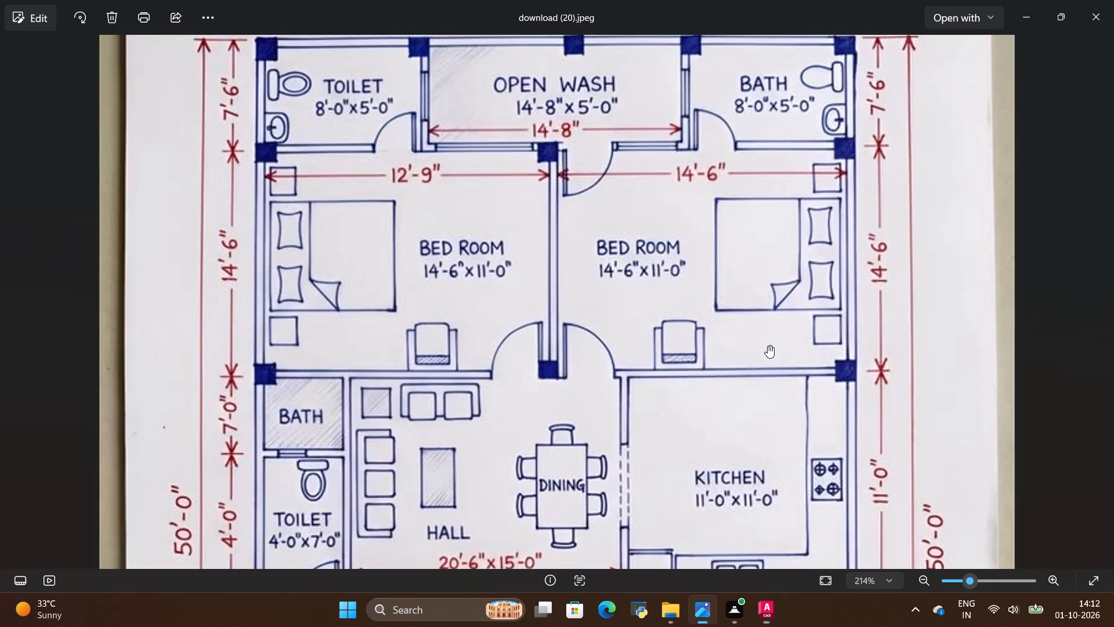
pyautogui.scroll(-7, 652, 266)
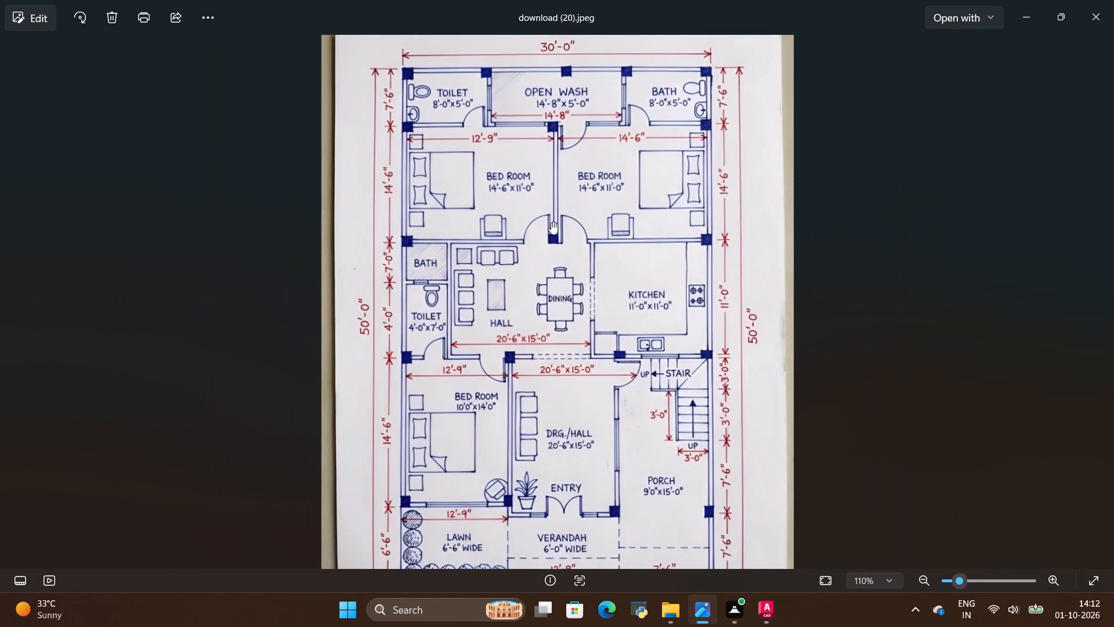
pyautogui.scroll(4, 551, 222)
pyautogui.hotkey('alt', 'Tab')
pyautogui.scroll(-1, 620, 295)
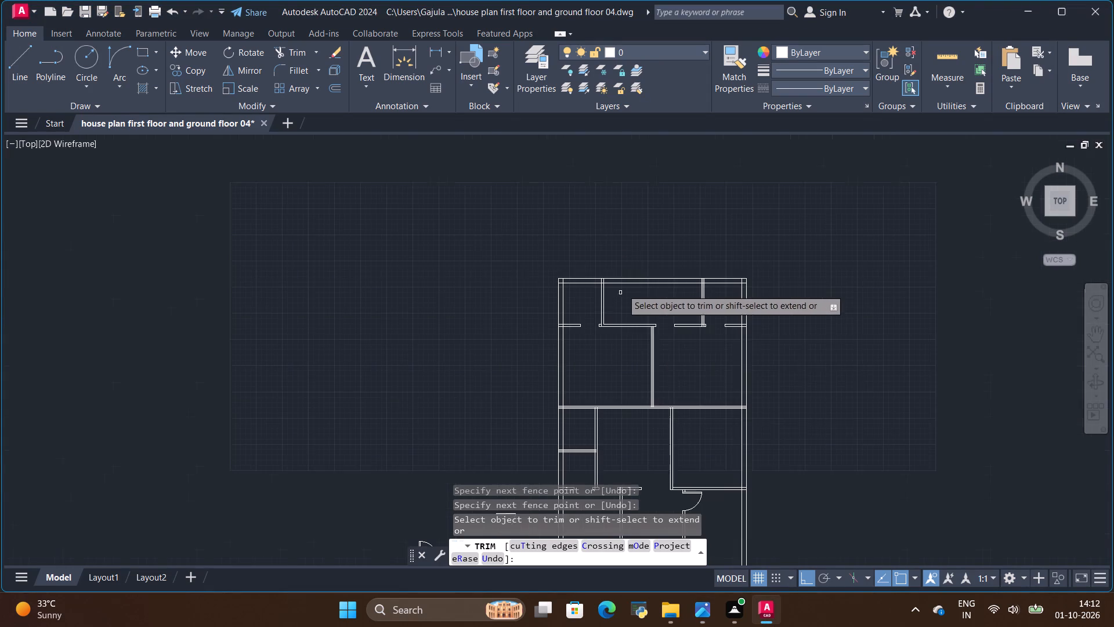
pyautogui.scroll(2, 657, 444)
pyautogui.hotkey('alt', 'Tab')
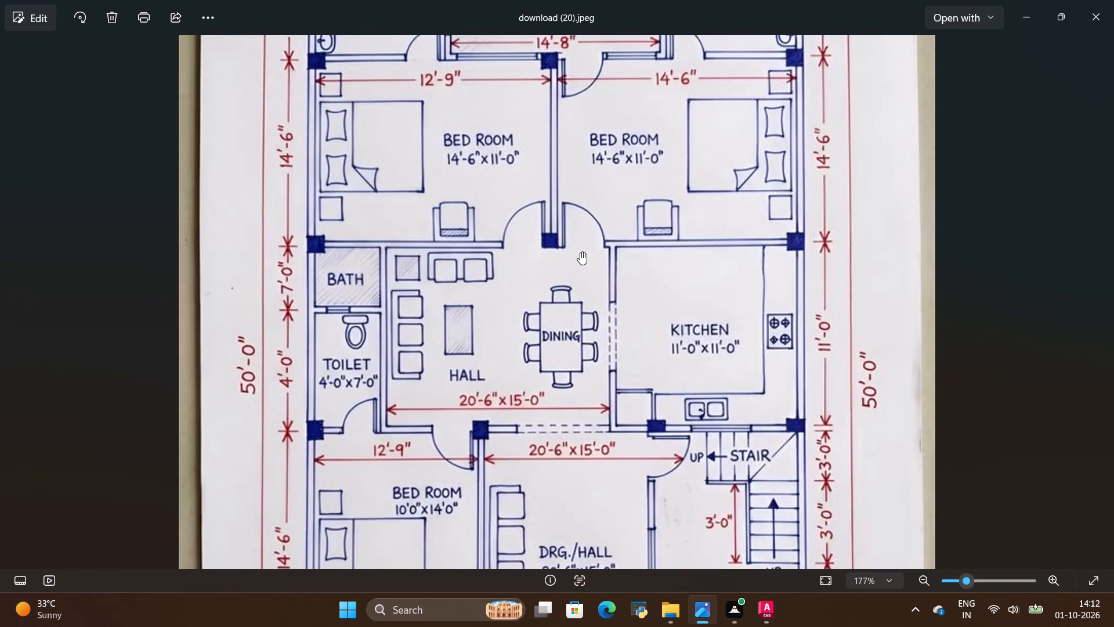
pyautogui.hotkey('alt', 'Tab')
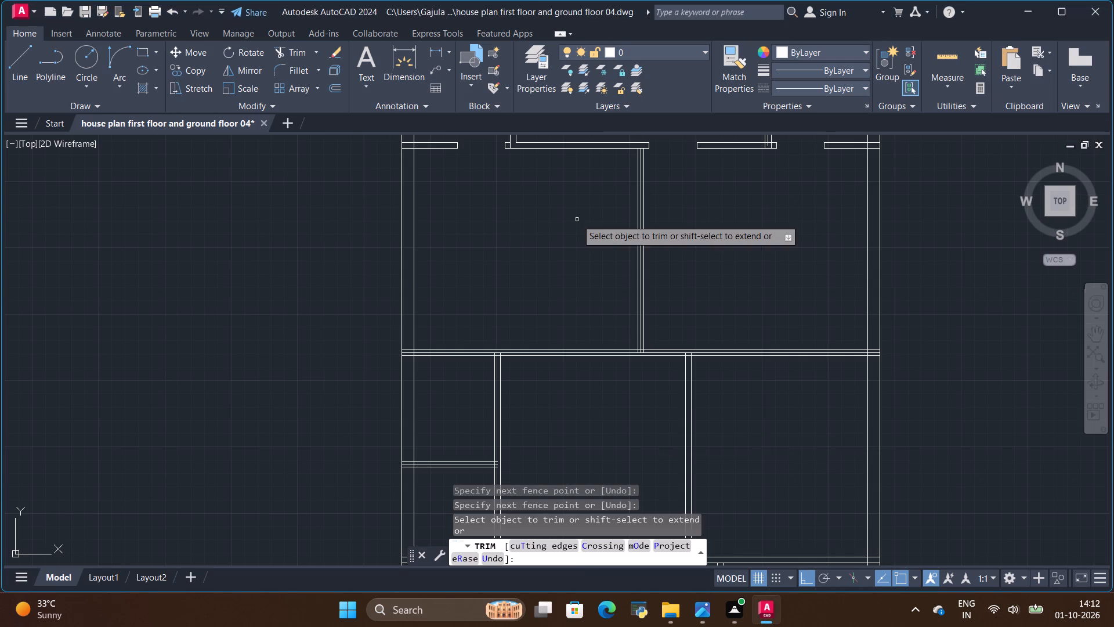
pyautogui.hotkey('alt', 'Tab')
pyautogui.hotkey('alt', 'Tab')
pyautogui.hotkey('alt', 'Tab')
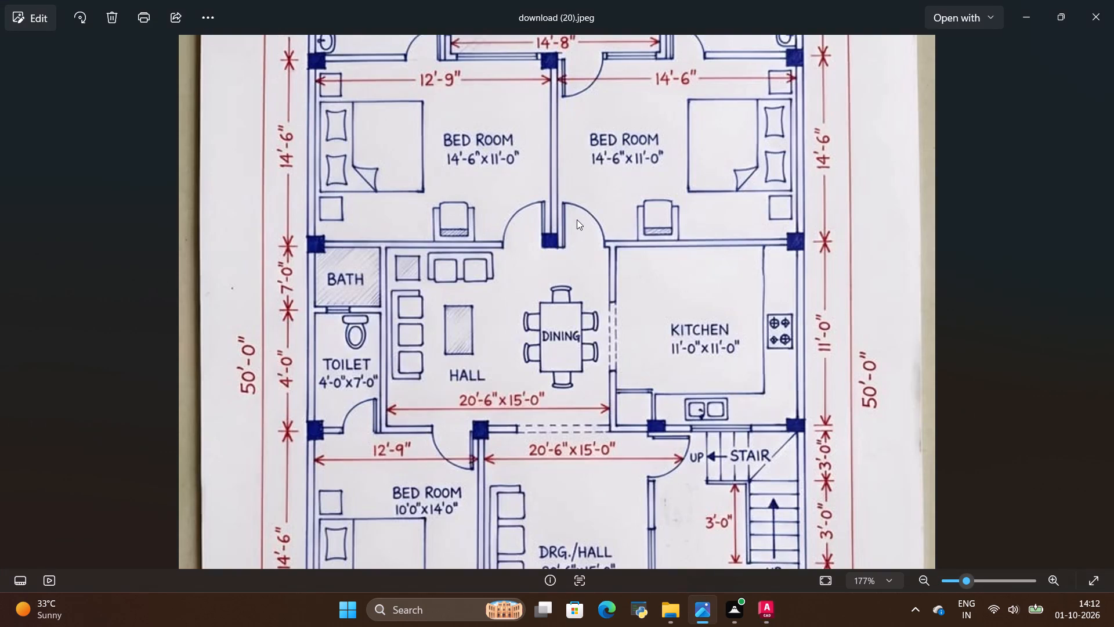
# Trim the overlapping centre-line pieces where the partition between the two rear bedrooms meets the bedroom-hall cross-wall.
pyautogui.hotkey('alt', 'Tab')
pyautogui.scroll(4, 661, 340)
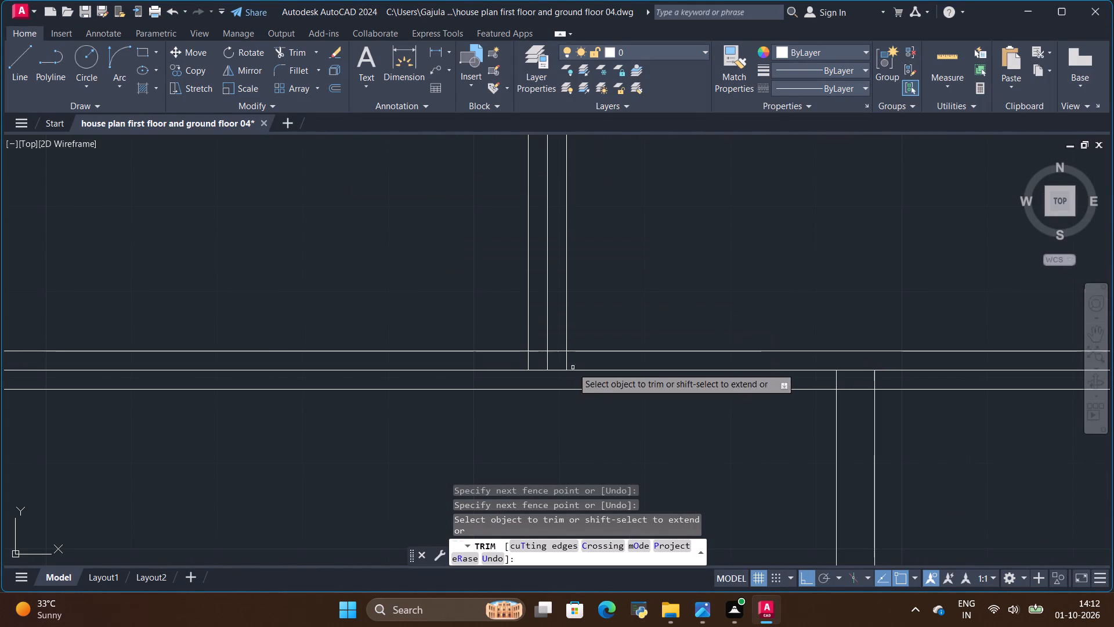
pyautogui.scroll(3, 538, 370)
pyautogui.moveTo(567, 338); pyautogui.dragTo(545, 373)
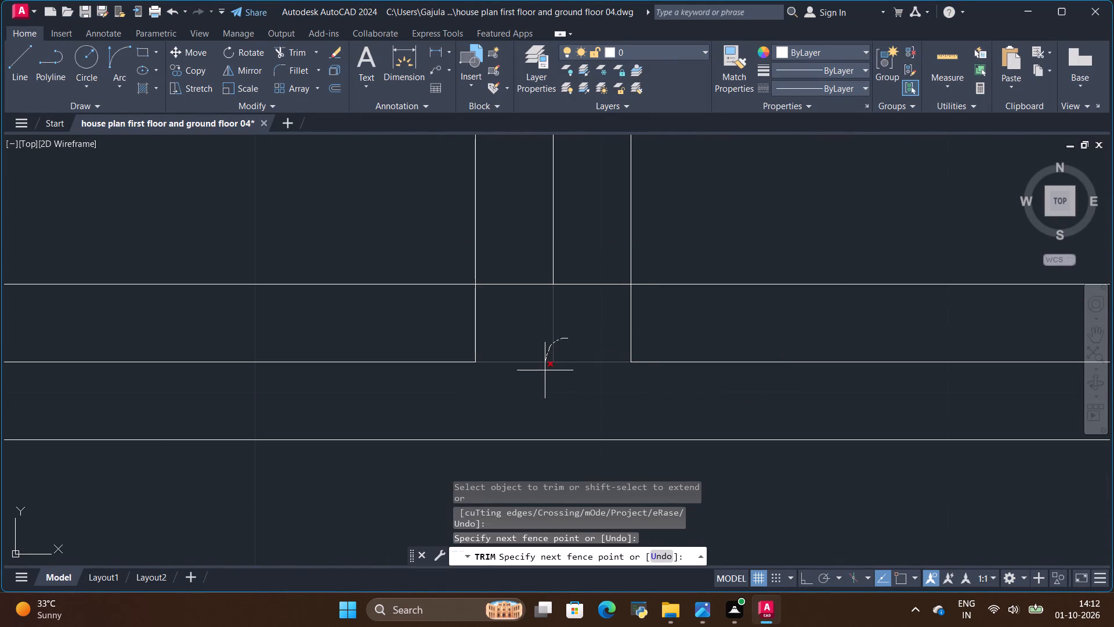
pyautogui.moveTo(545, 373); pyautogui.dragTo(567, 359)
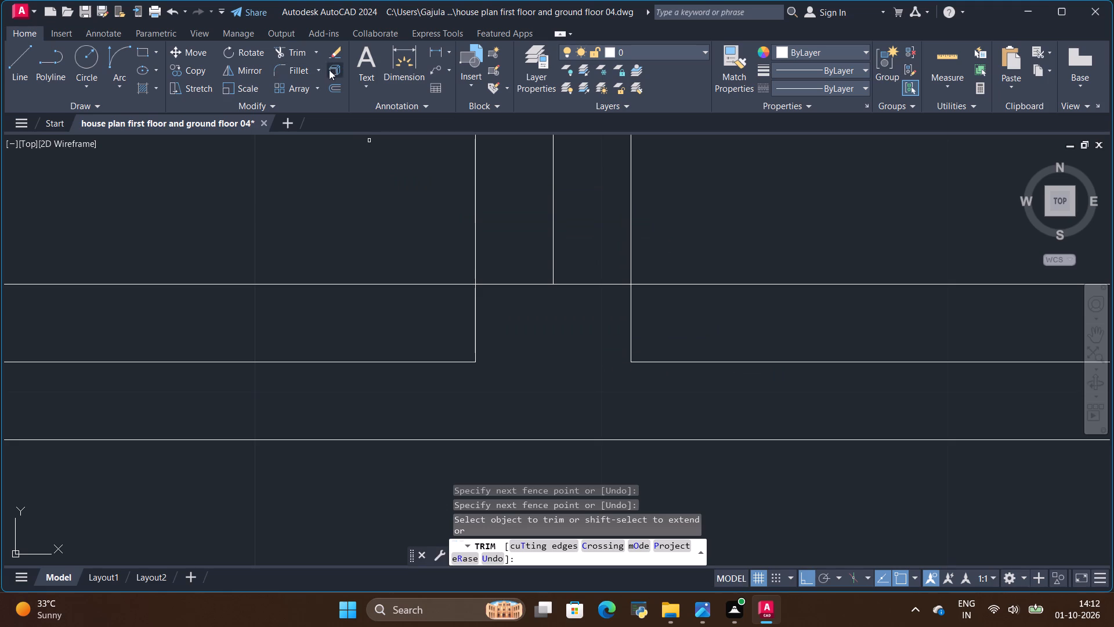
pyautogui.press('space')
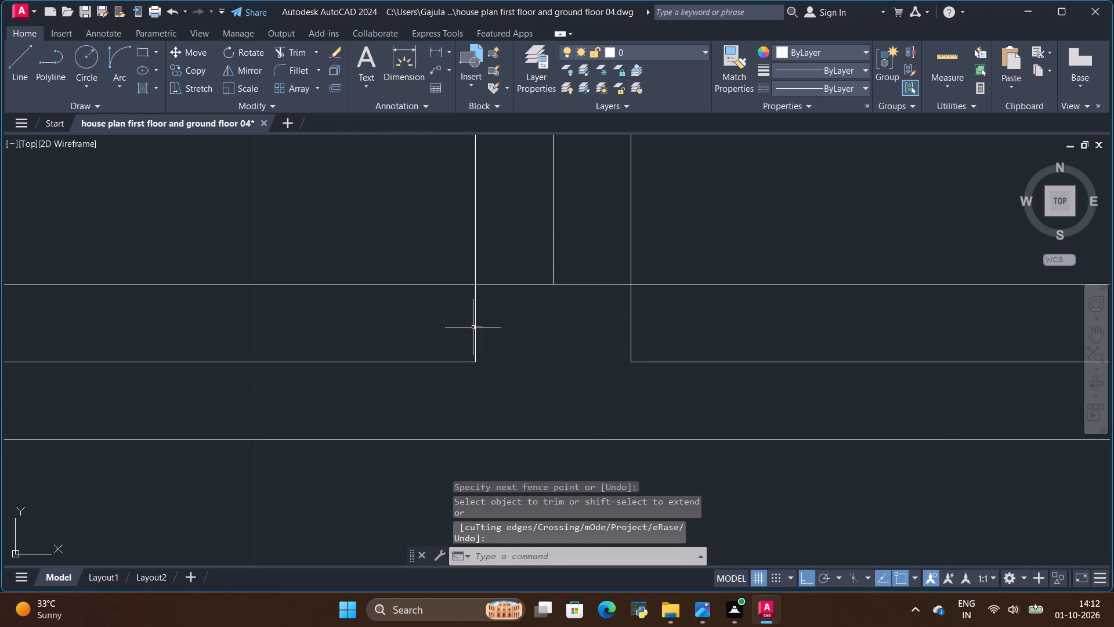
# Stretch both faces of the bedroom partition down to the south face of the bedroom-hall cross-wall.
pyautogui.click(473, 327)
pyautogui.moveTo(475, 364); pyautogui.dragTo(475, 380)
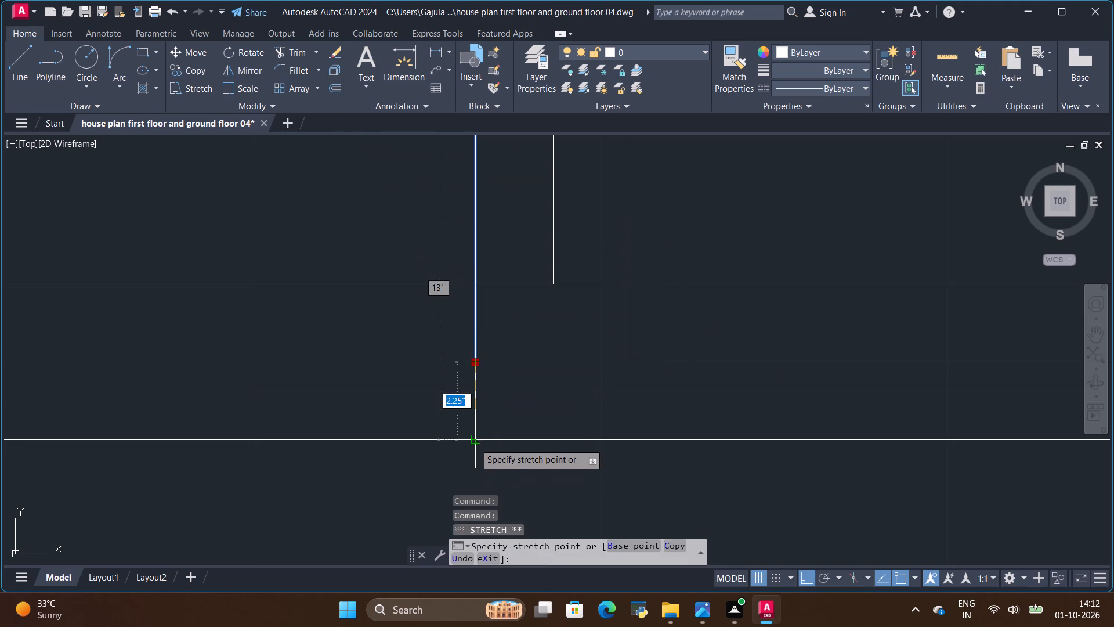
pyautogui.click(475, 442)
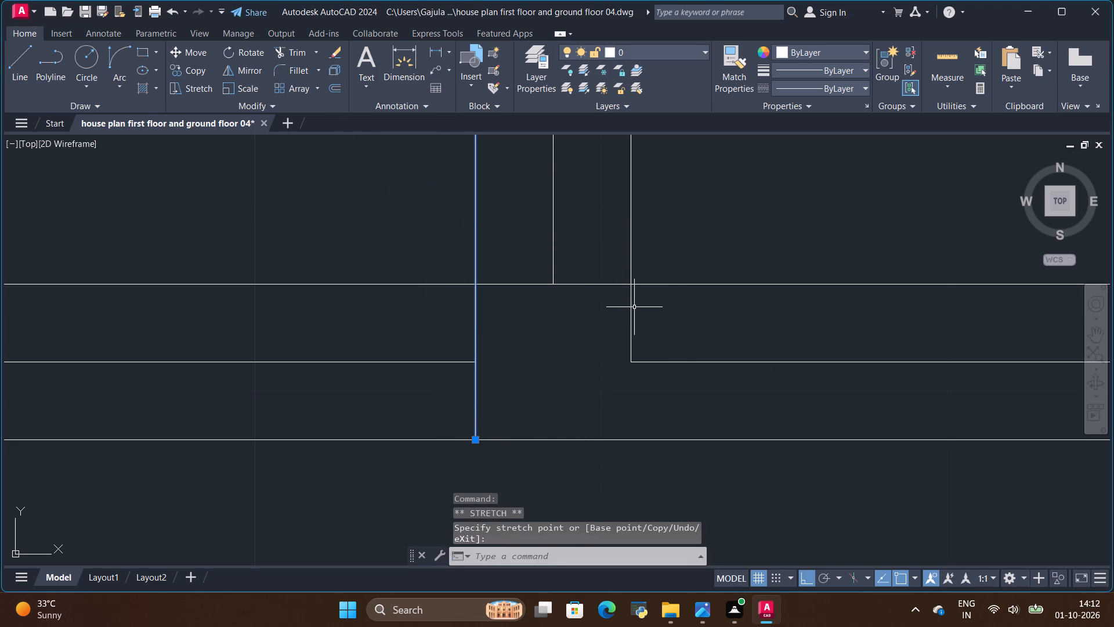
pyautogui.click(633, 308)
pyautogui.click(631, 363)
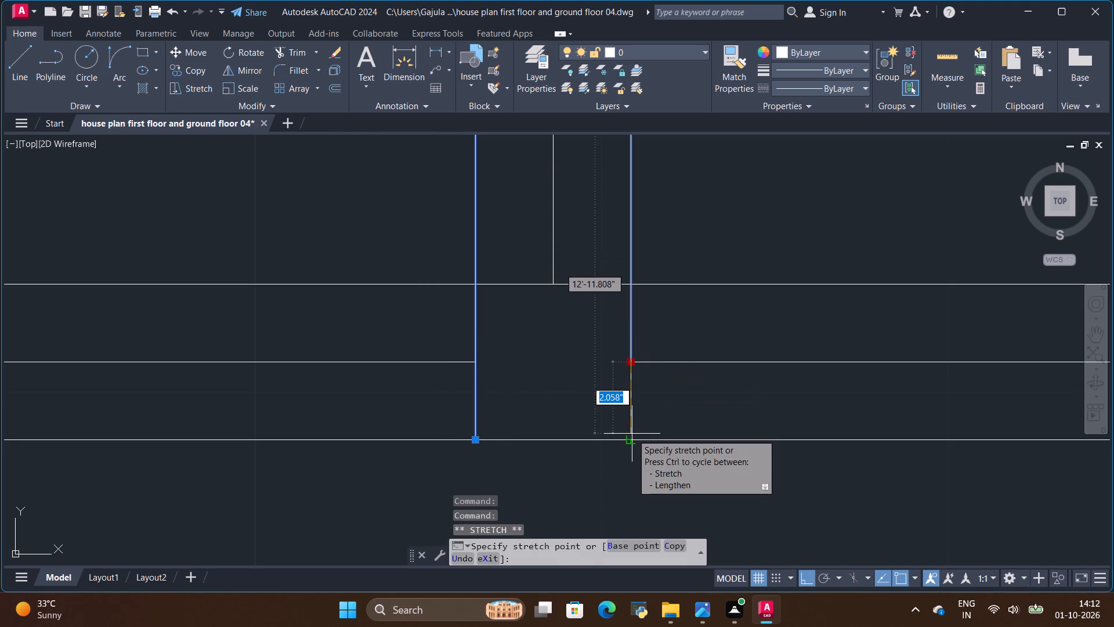
pyautogui.click(632, 434)
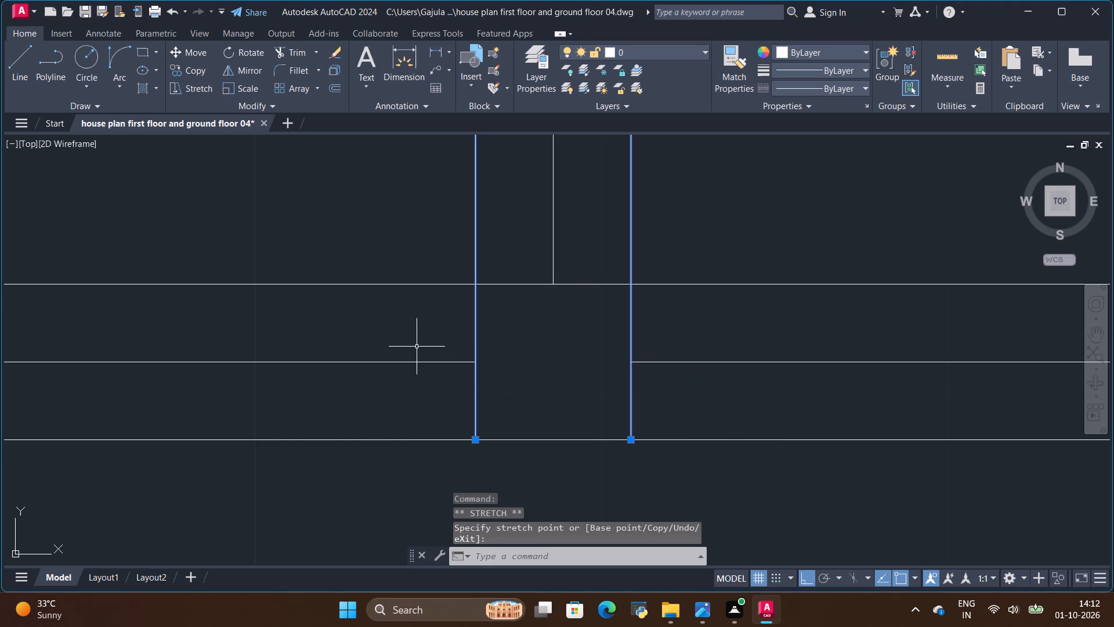
# Trim away the cross-wall's centre line on both sides of the bedroom partition and the partition's own remaining centre line.
pyautogui.click(302, 46)
pyautogui.moveTo(413, 345); pyautogui.dragTo(412, 349)
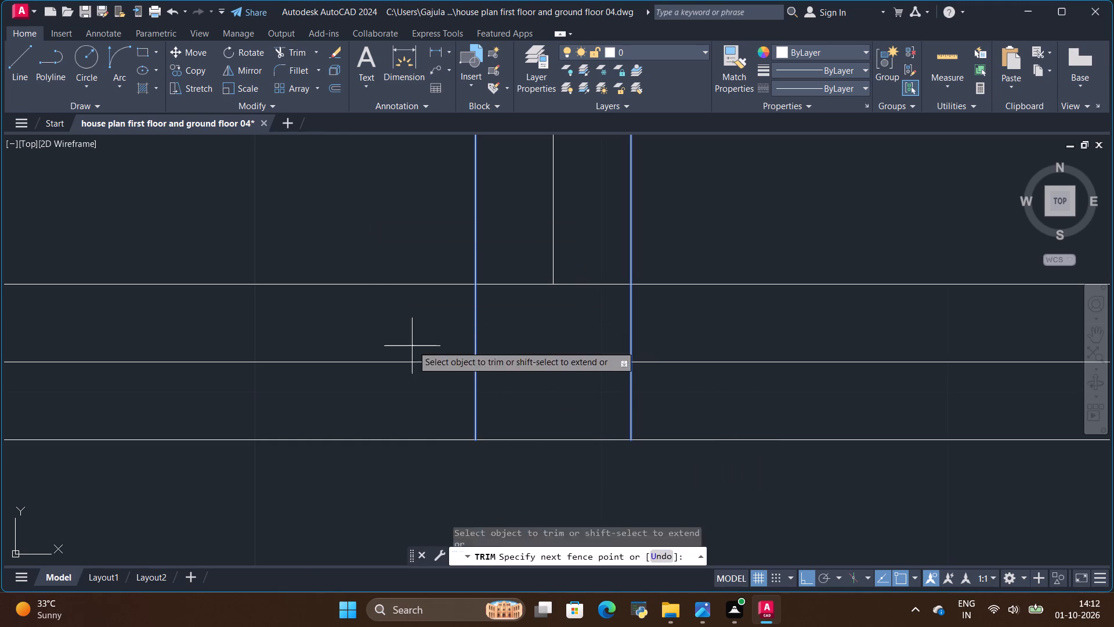
pyautogui.moveTo(412, 349); pyautogui.dragTo(418, 370)
pyautogui.moveTo(729, 358); pyautogui.dragTo(737, 379)
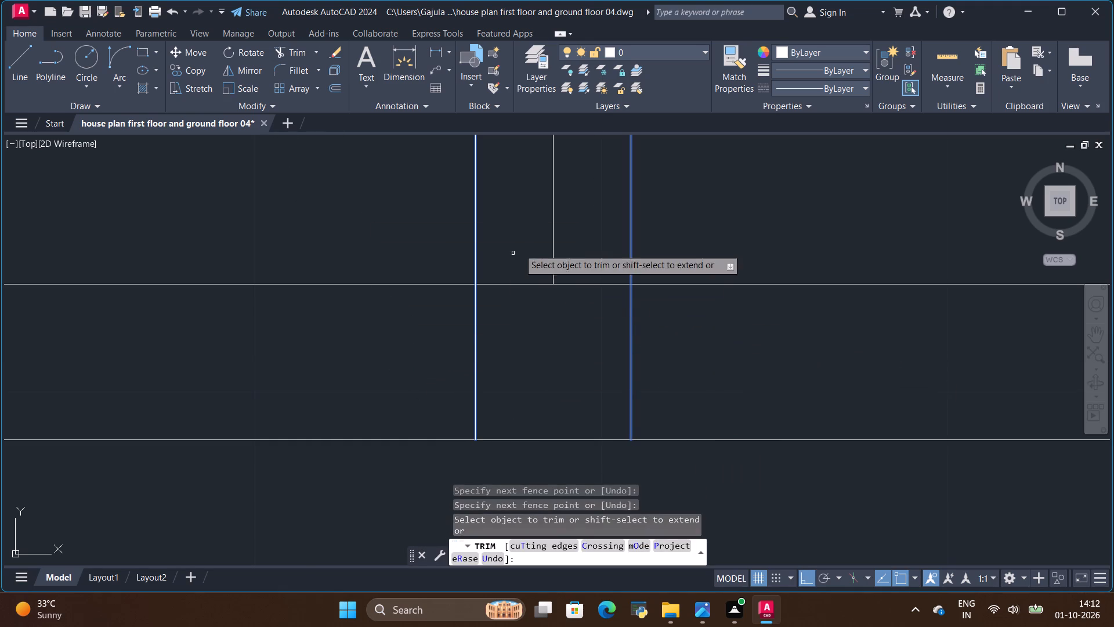
pyautogui.moveTo(578, 220); pyautogui.dragTo(547, 232)
pyautogui.scroll(-4, 622, 317)
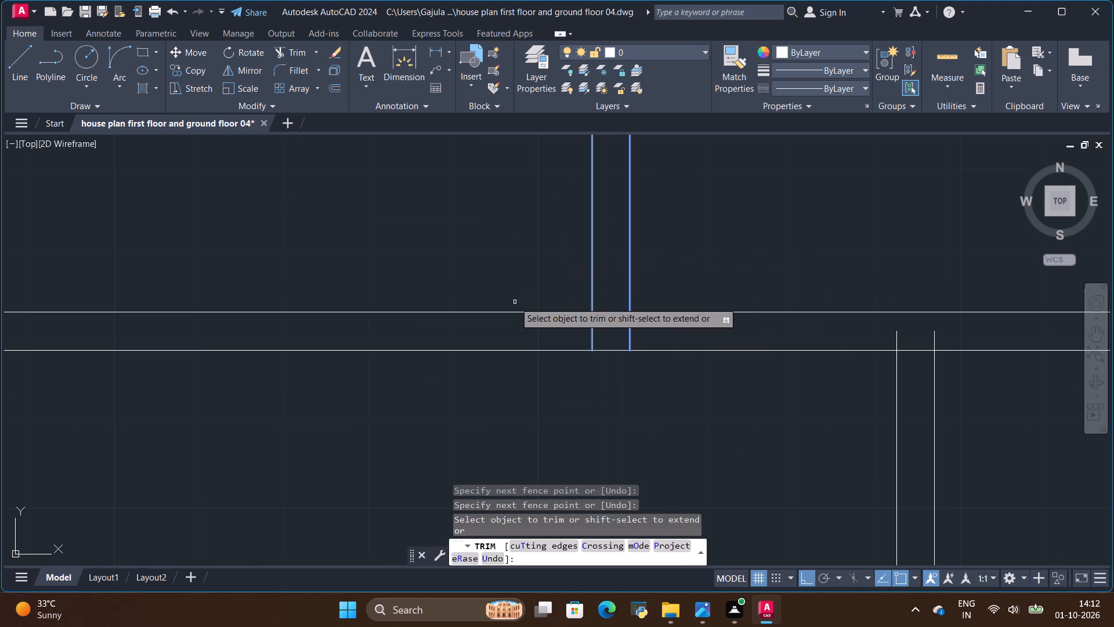
pyautogui.press('Escape')
# Draw a 4.5" line across the bedroom-hall cross-wall's thickness, in line with the bedroom partition's west face.
pyautogui.scroll(1, 565, 338)
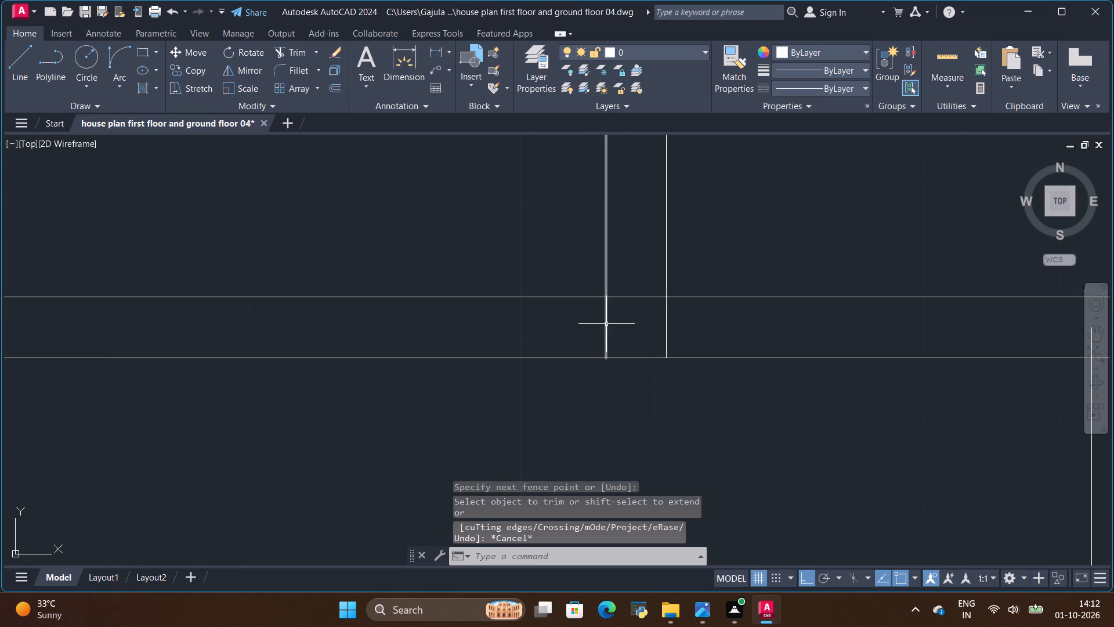
pyautogui.click(21, 54)
pyautogui.scroll(1, 618, 333)
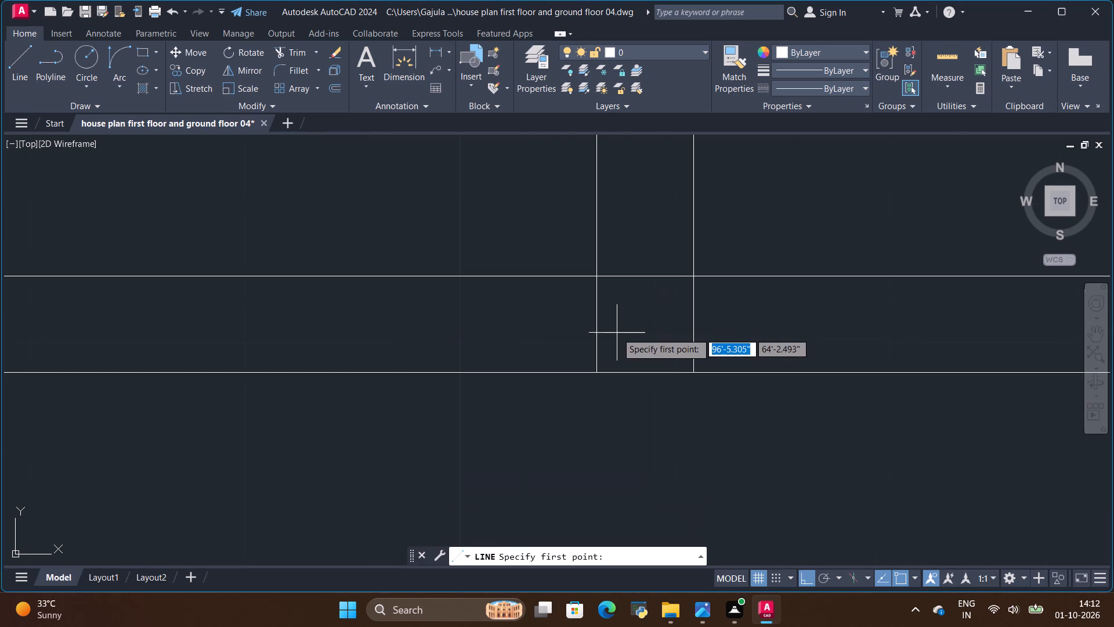
pyautogui.click(595, 275)
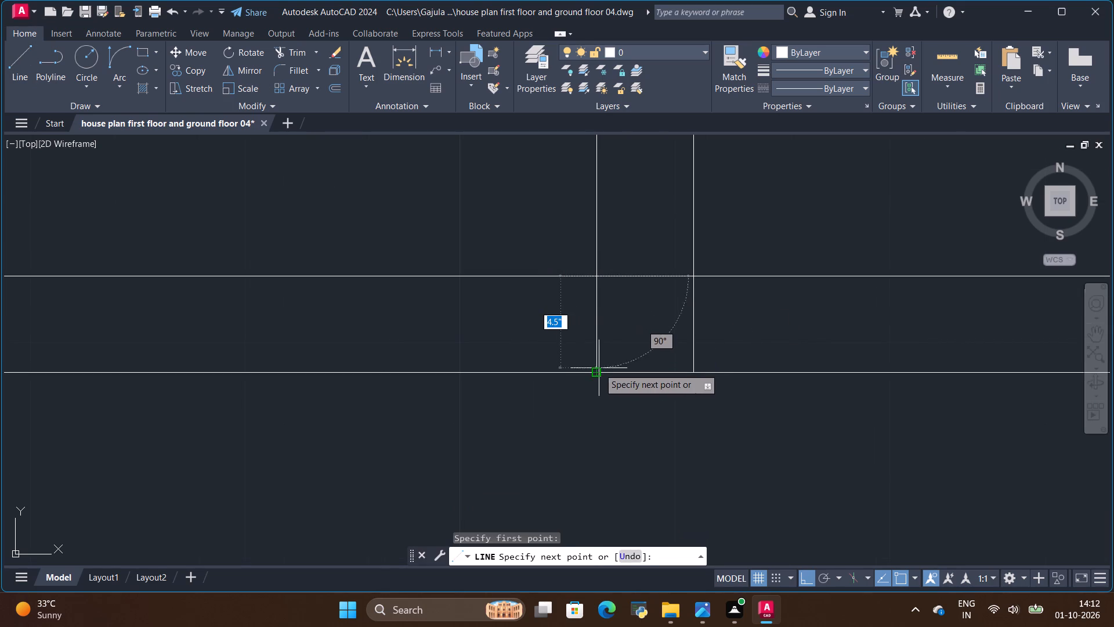
pyautogui.click(598, 369)
pyautogui.press('Escape')
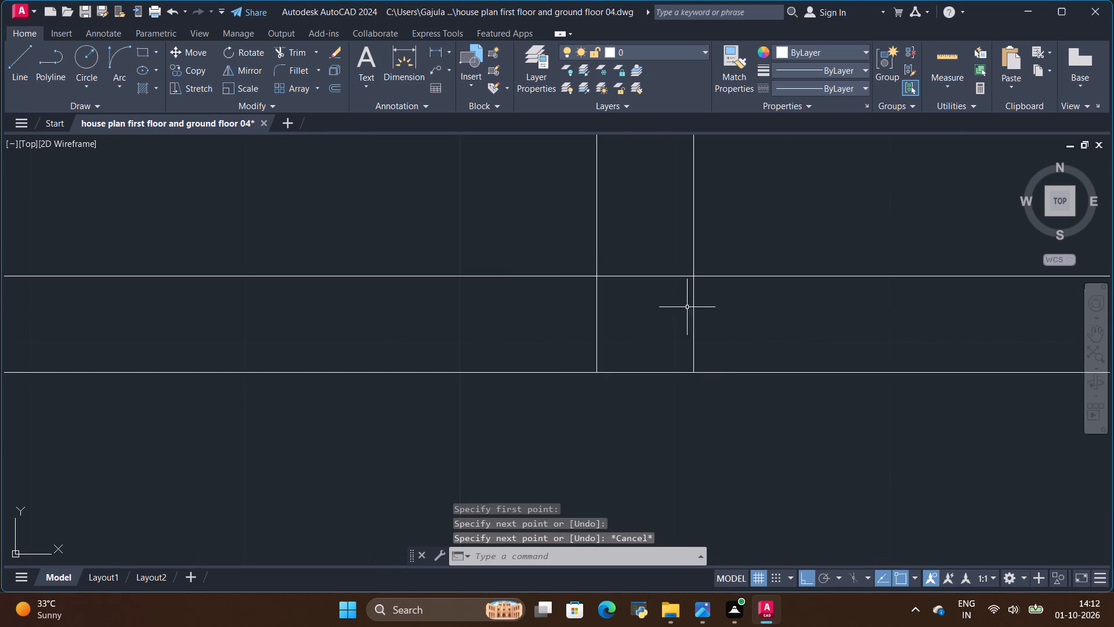
# Draw a line across the bedroom-hall cross-wall's thickness, in line with the bedroom partition's east face.
pyautogui.click(17, 53)
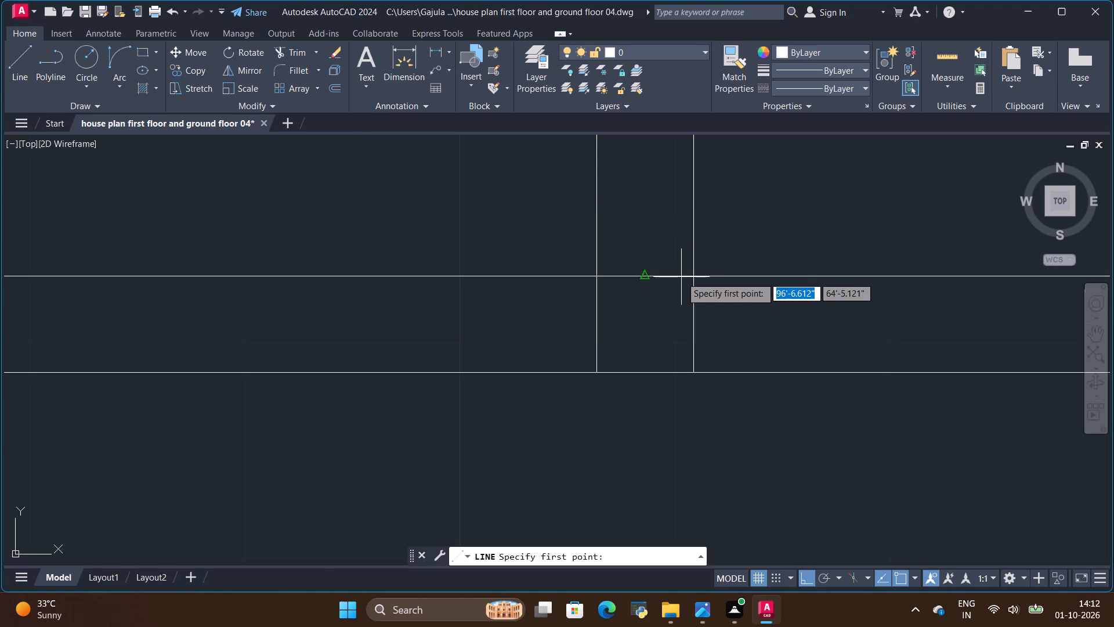
pyautogui.click(698, 276)
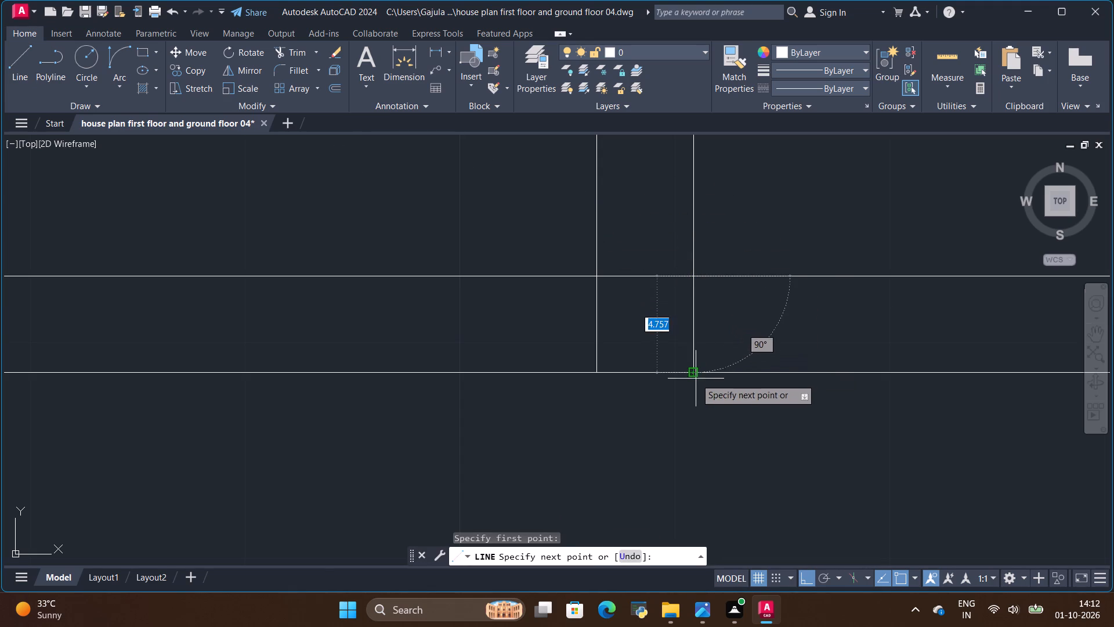
pyautogui.click(696, 373)
pyautogui.press('Escape')
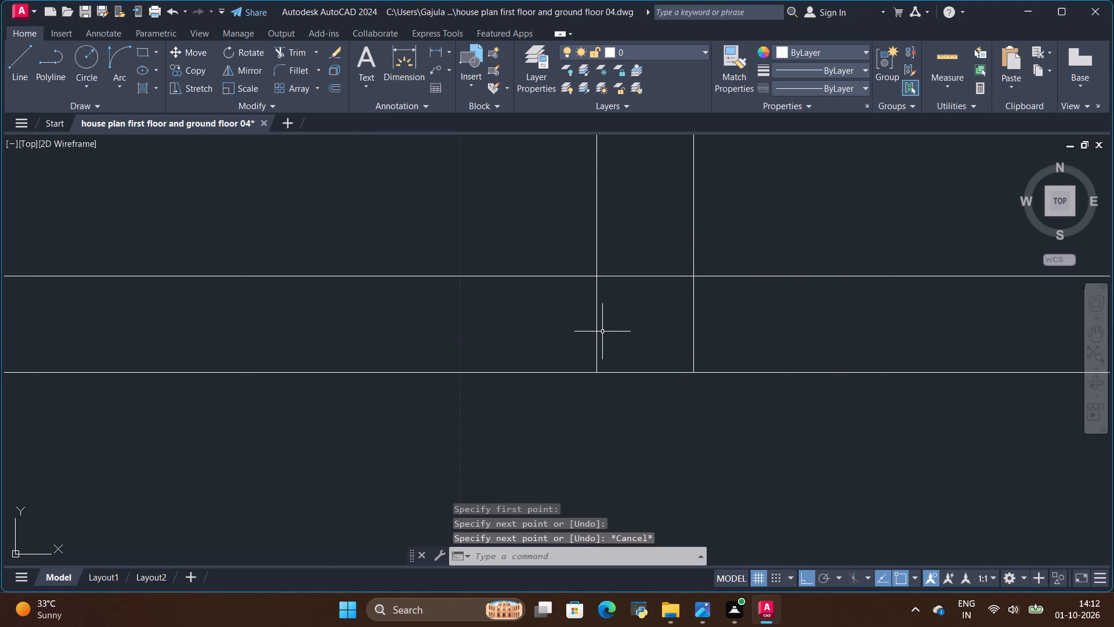
# Copy the west-face line across the cross-wall 4" west as the west bedroom door's first jamb.
pyautogui.click(600, 331)
pyautogui.click(598, 331)
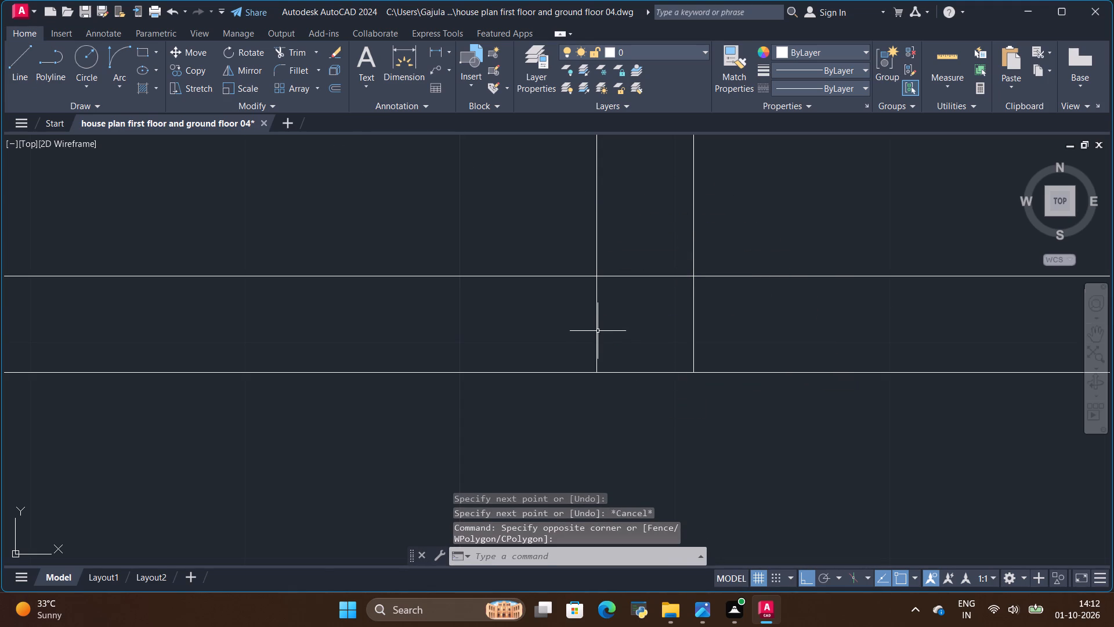
pyautogui.click(598, 331)
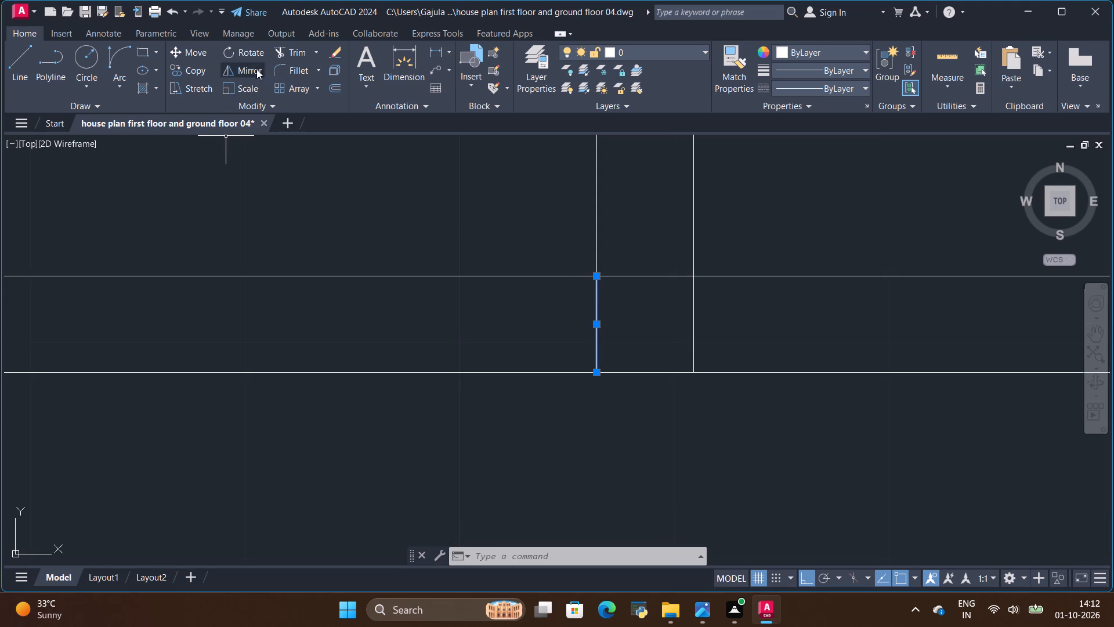
pyautogui.click(197, 71)
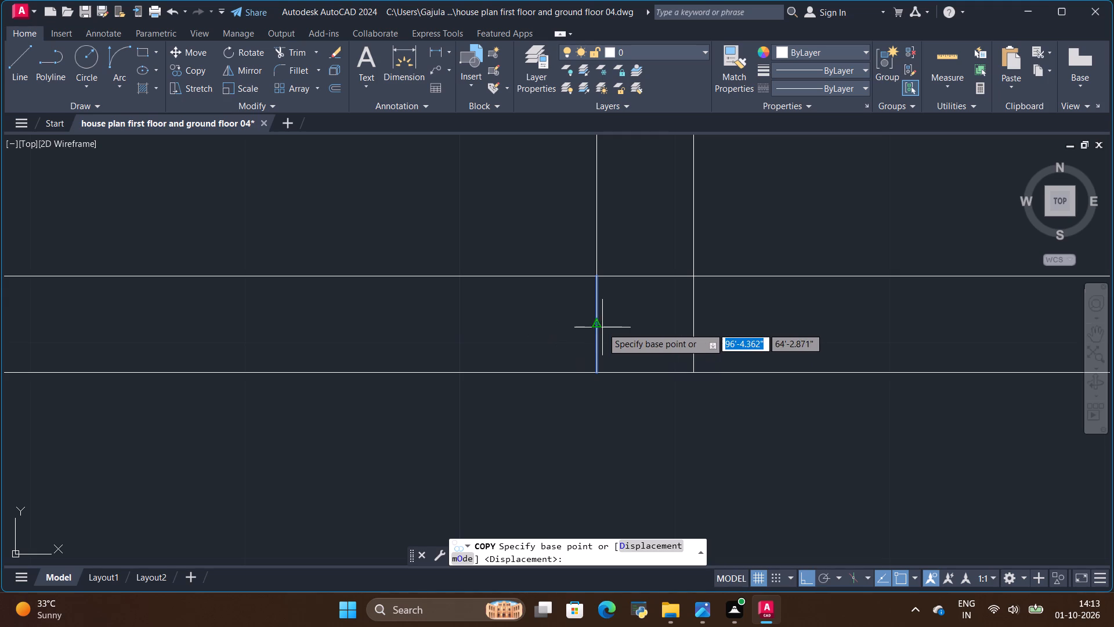
pyautogui.click(598, 327)
pyautogui.press('BackSpace')
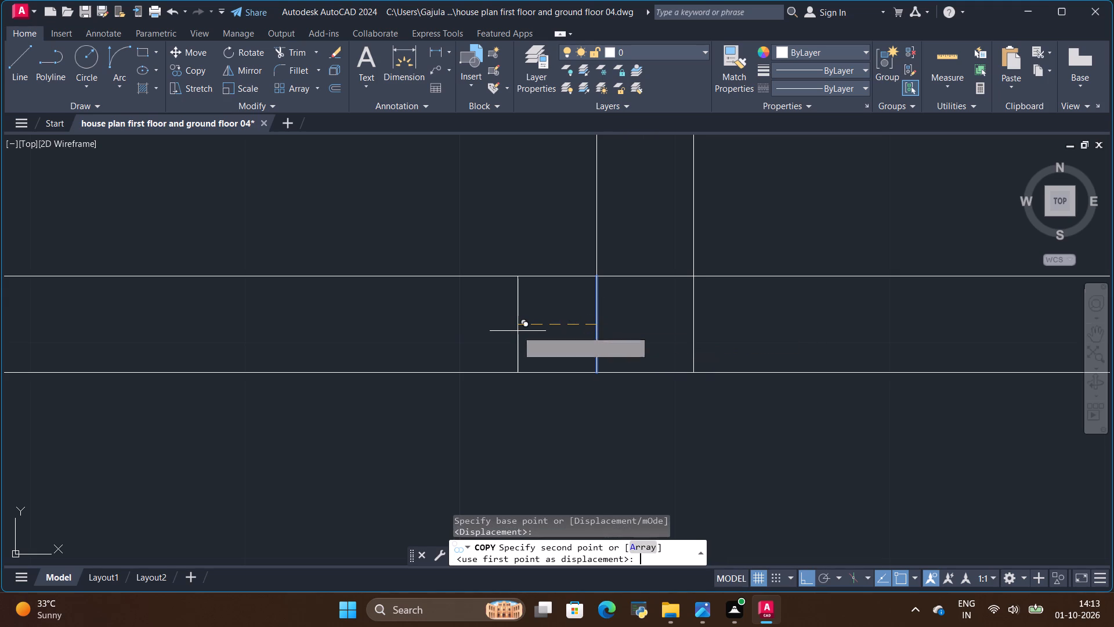
pyautogui.press('BackSpace')
pyautogui.press('4')
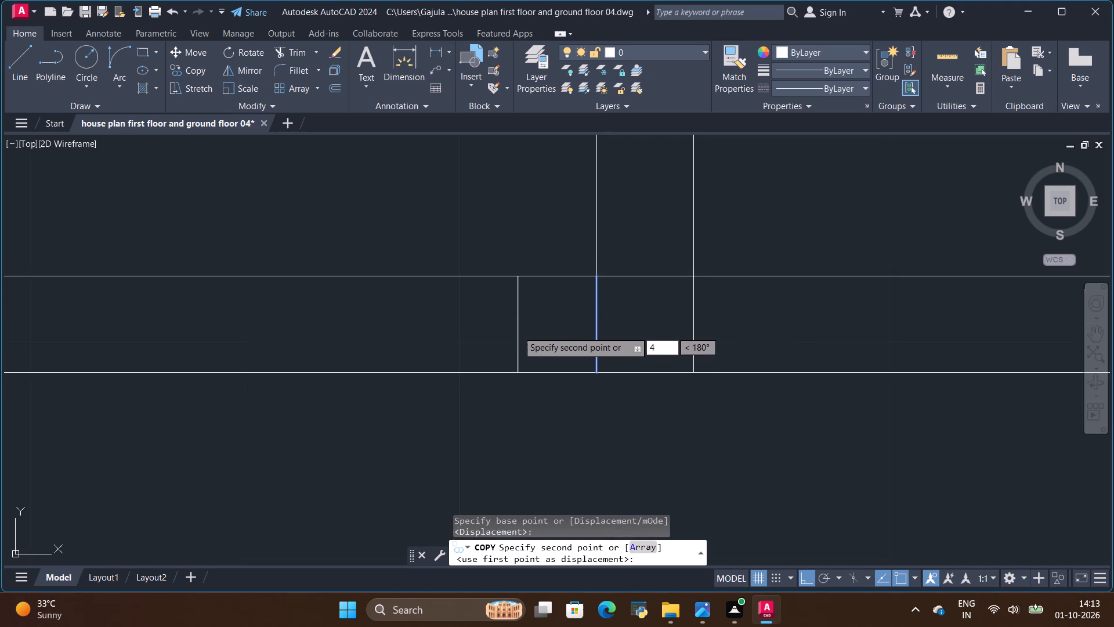
pyautogui.hotkey('shift', '"')
pyautogui.press('Return')
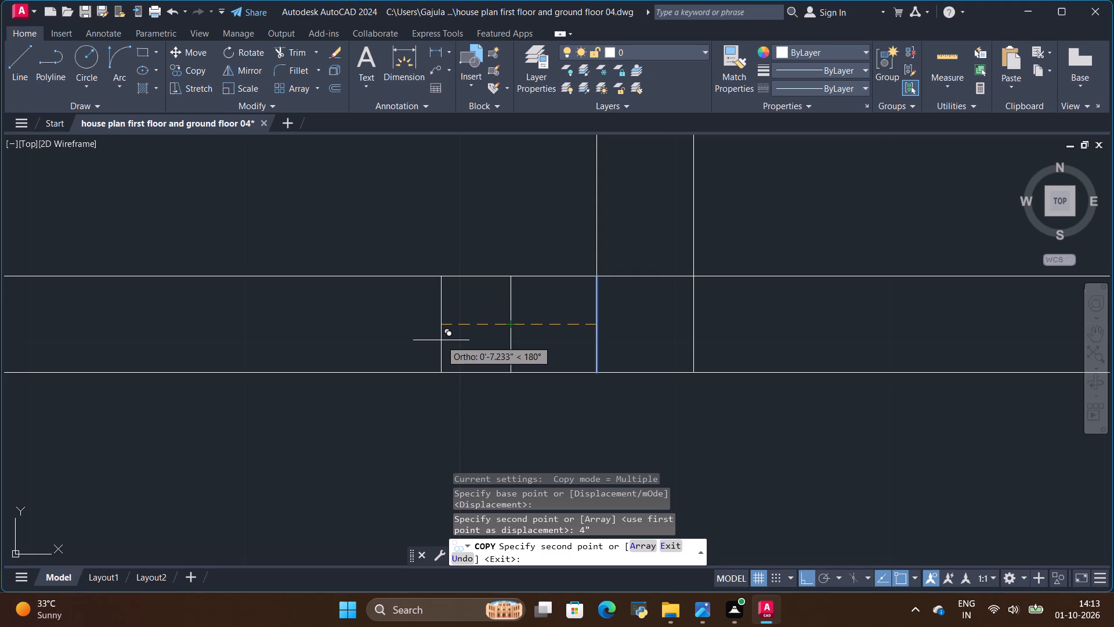
# Place another copy of the same line 3'4" west of the original as the west bedroom door's second jamb.
pyautogui.press('BackSpace')
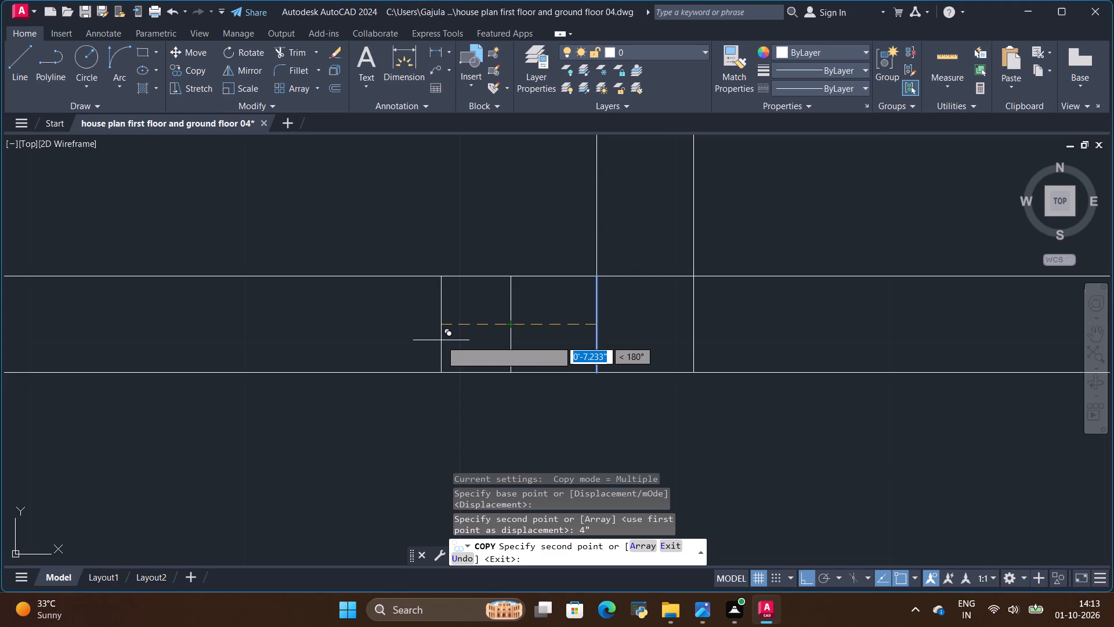
pyautogui.press('BackSpace')
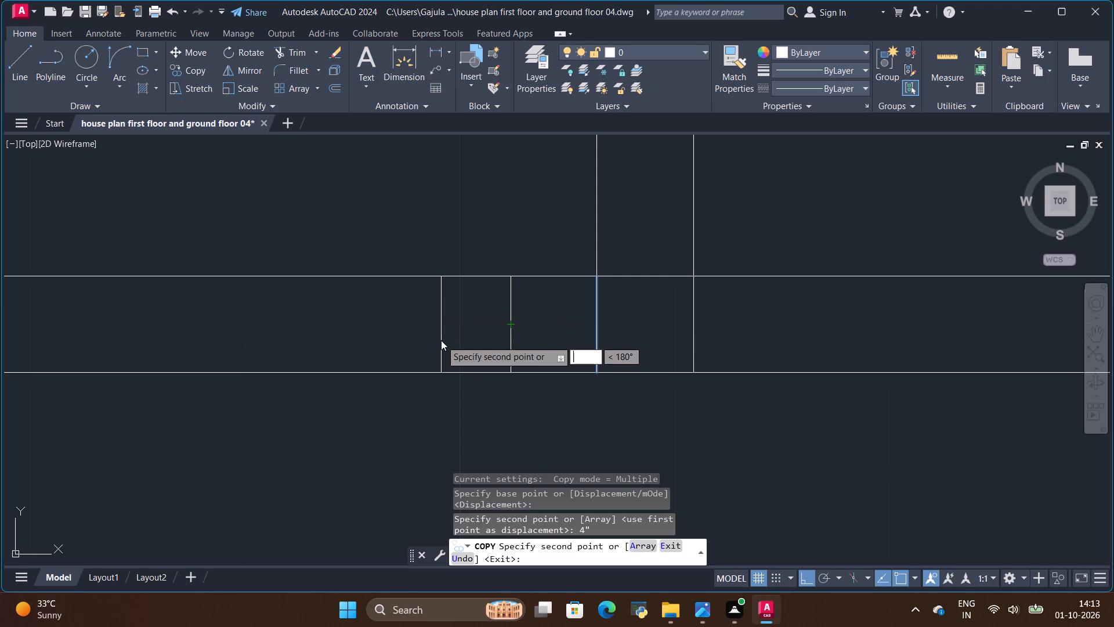
pyautogui.write('3\'4"')
pyautogui.press('Return')
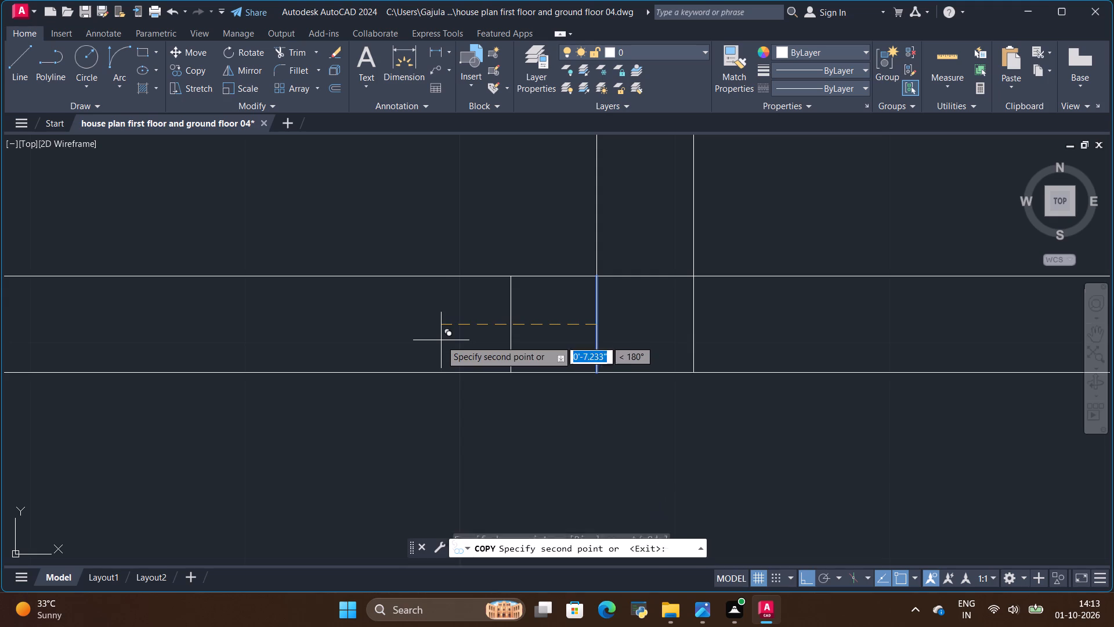
pyautogui.scroll(-2, 500, 323)
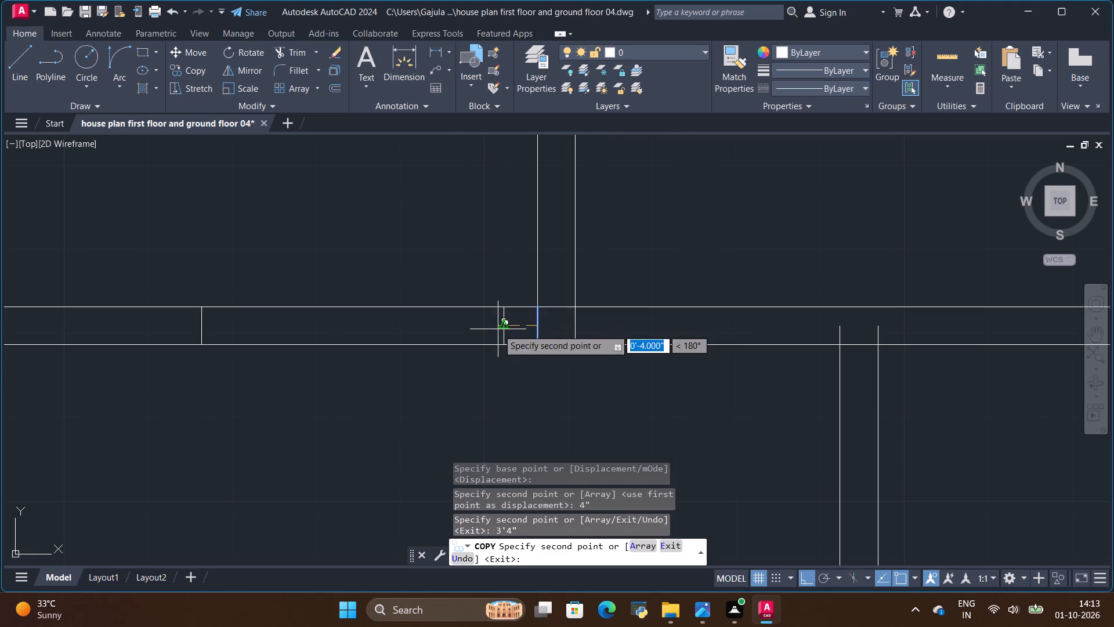
pyautogui.scroll(-3, 601, 340)
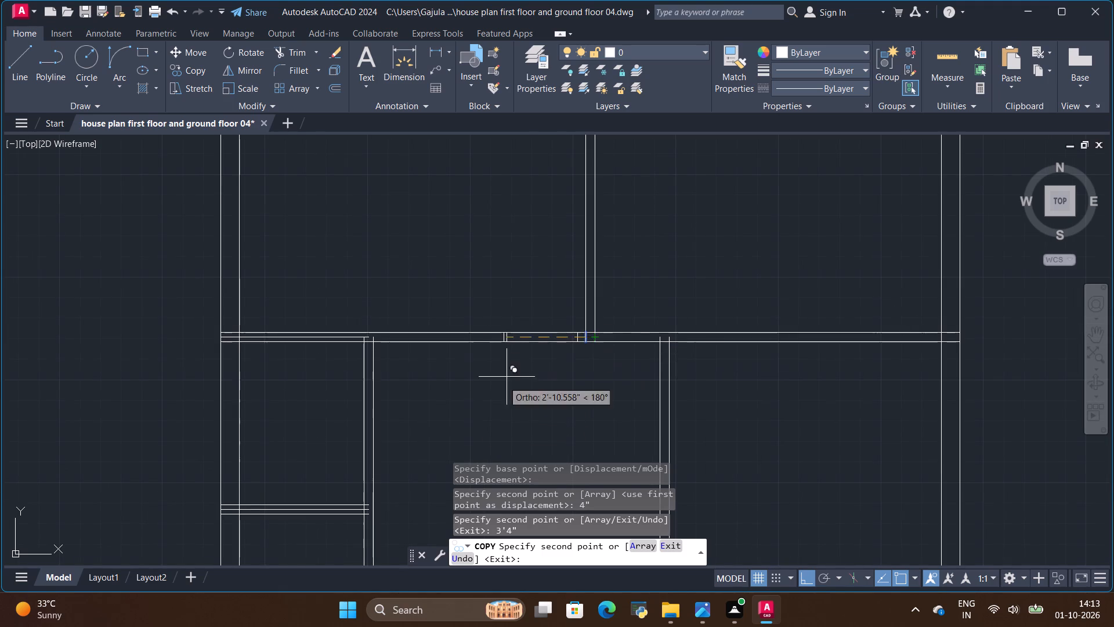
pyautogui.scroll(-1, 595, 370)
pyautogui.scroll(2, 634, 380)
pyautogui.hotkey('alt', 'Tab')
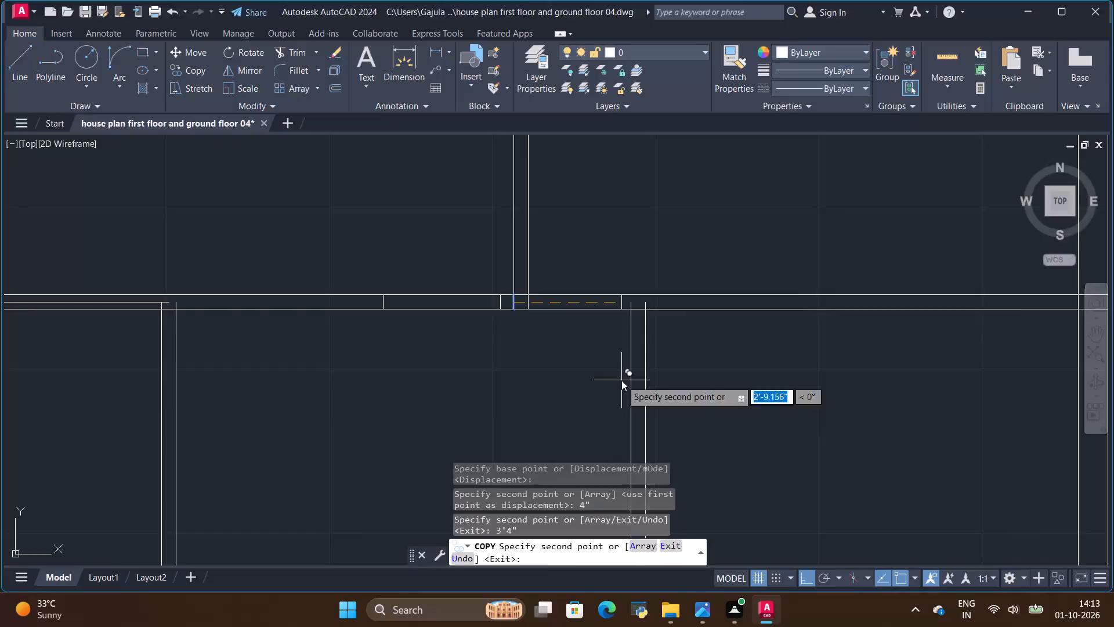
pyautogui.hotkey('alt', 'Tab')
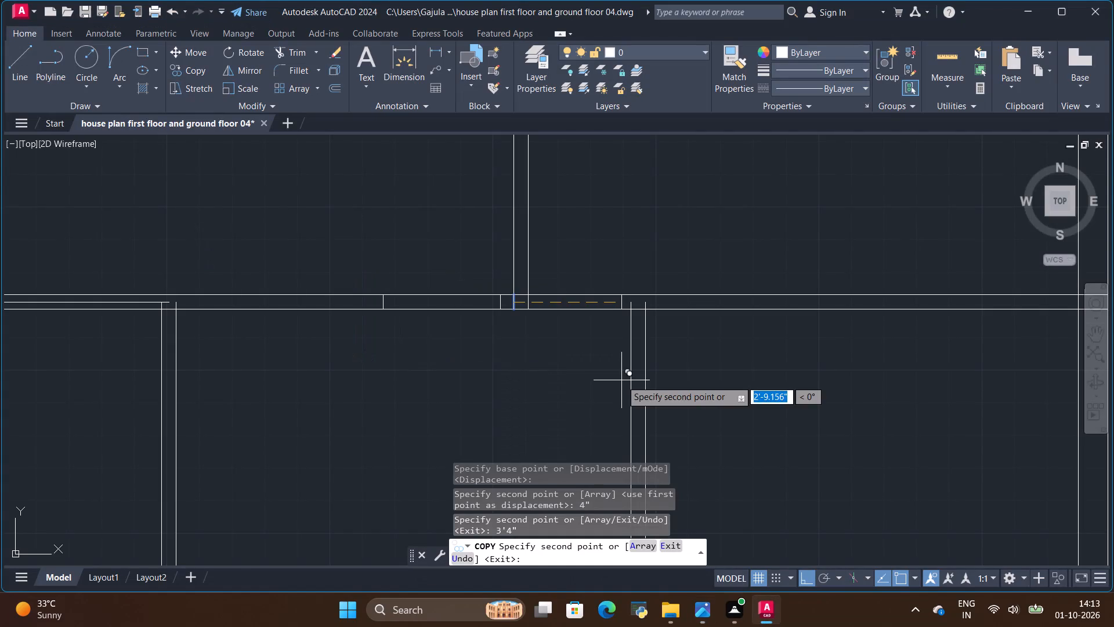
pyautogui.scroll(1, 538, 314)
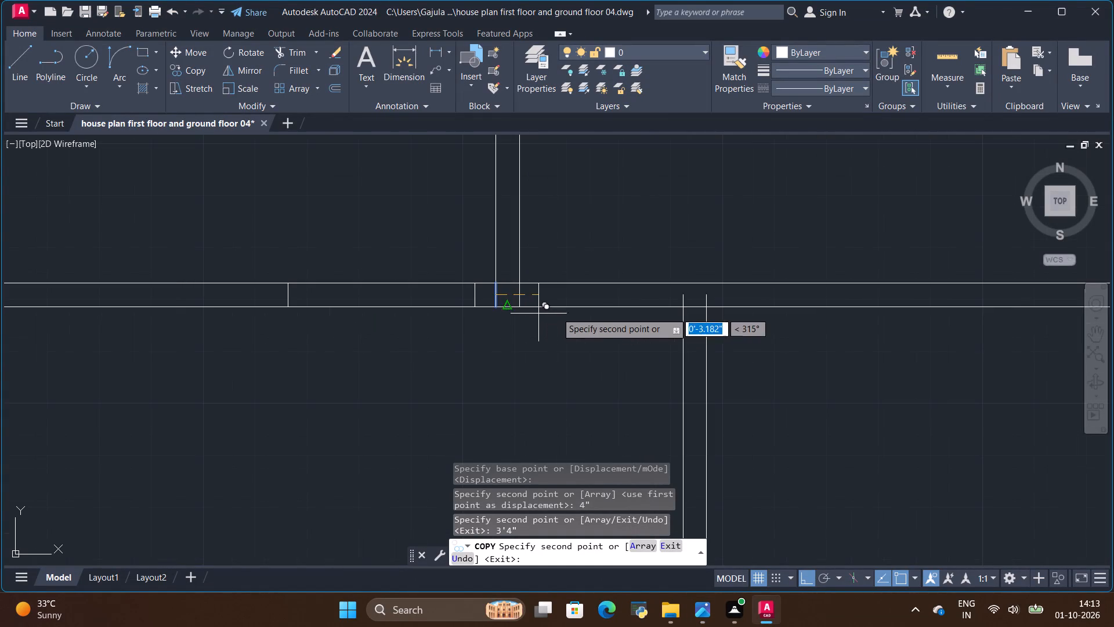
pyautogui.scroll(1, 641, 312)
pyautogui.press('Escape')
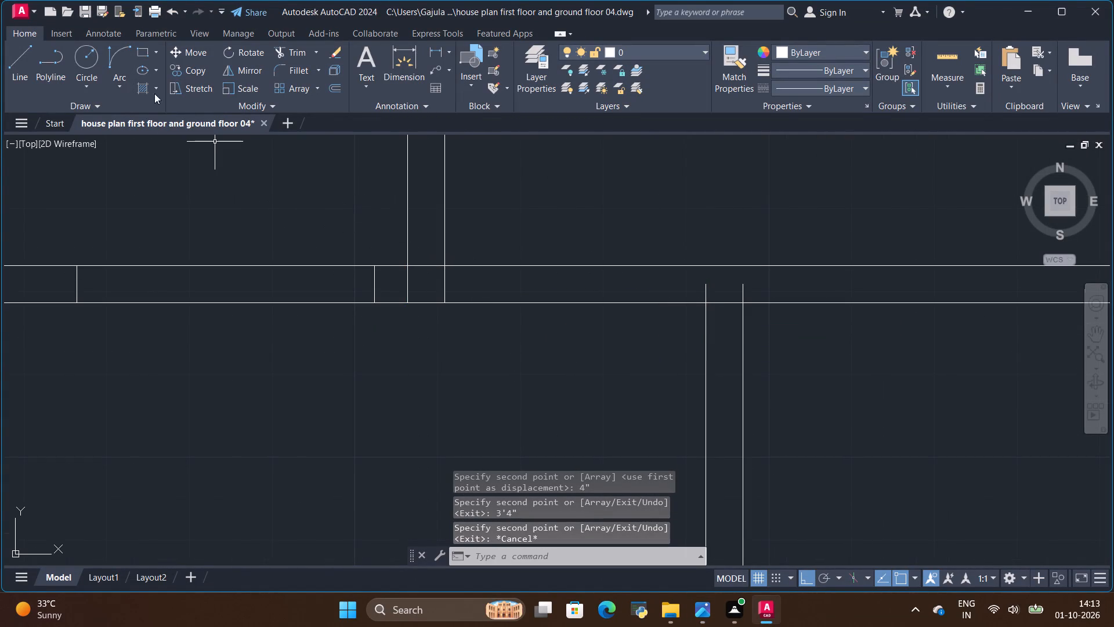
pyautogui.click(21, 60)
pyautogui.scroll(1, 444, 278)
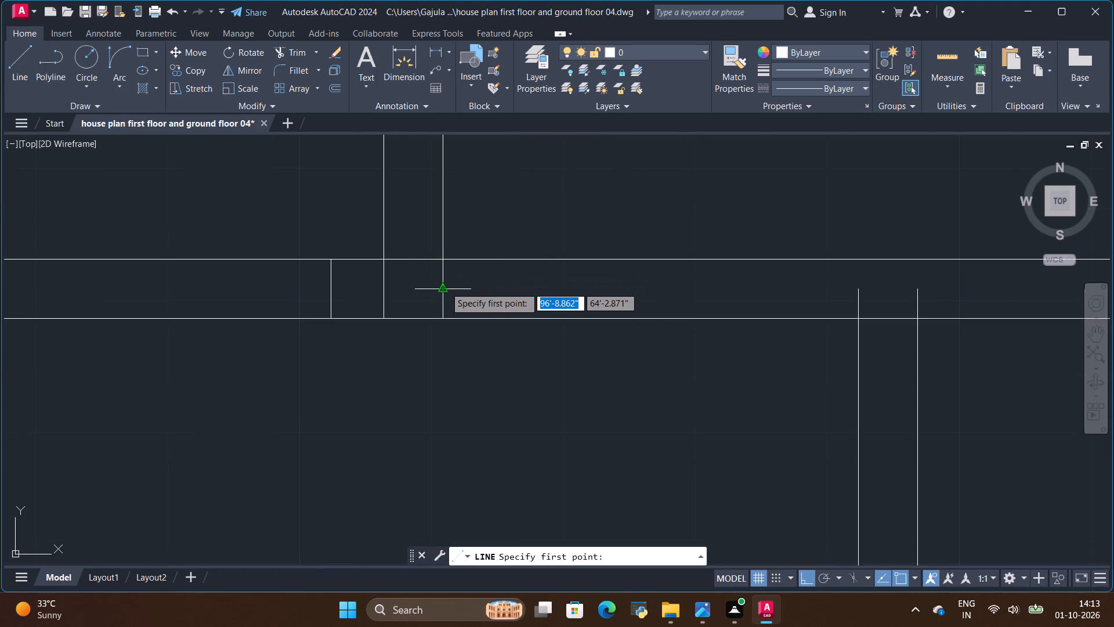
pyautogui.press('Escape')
# Copy the west bedroom door's first jamb line about 10.4" east, past the bedroom partition, as the east bedroom door's first jamb.
pyautogui.click(332, 287)
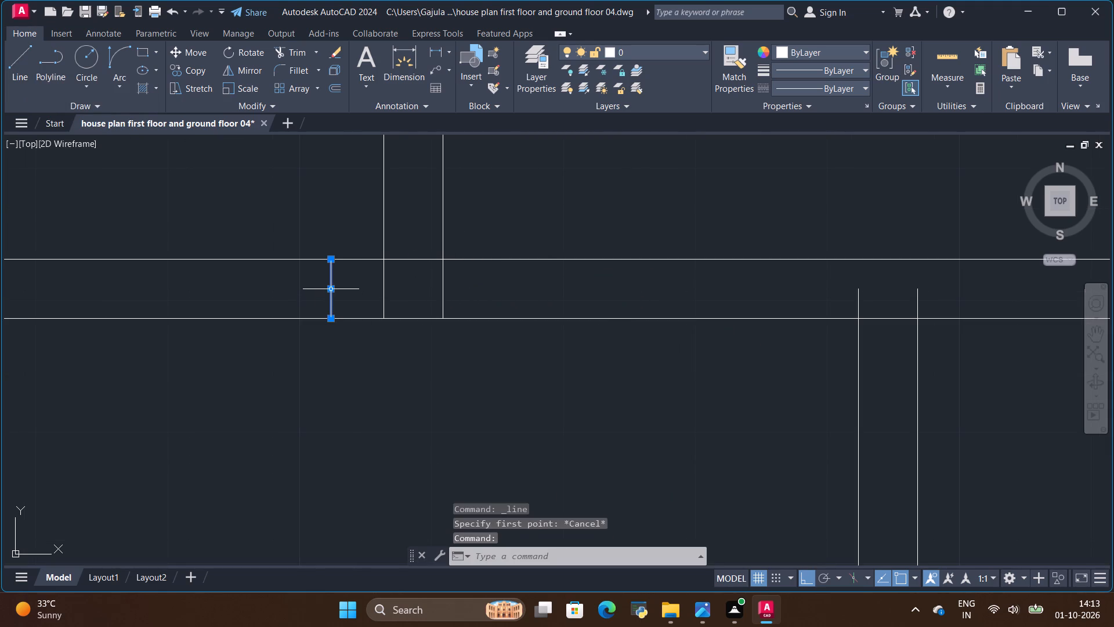
pyautogui.click(184, 69)
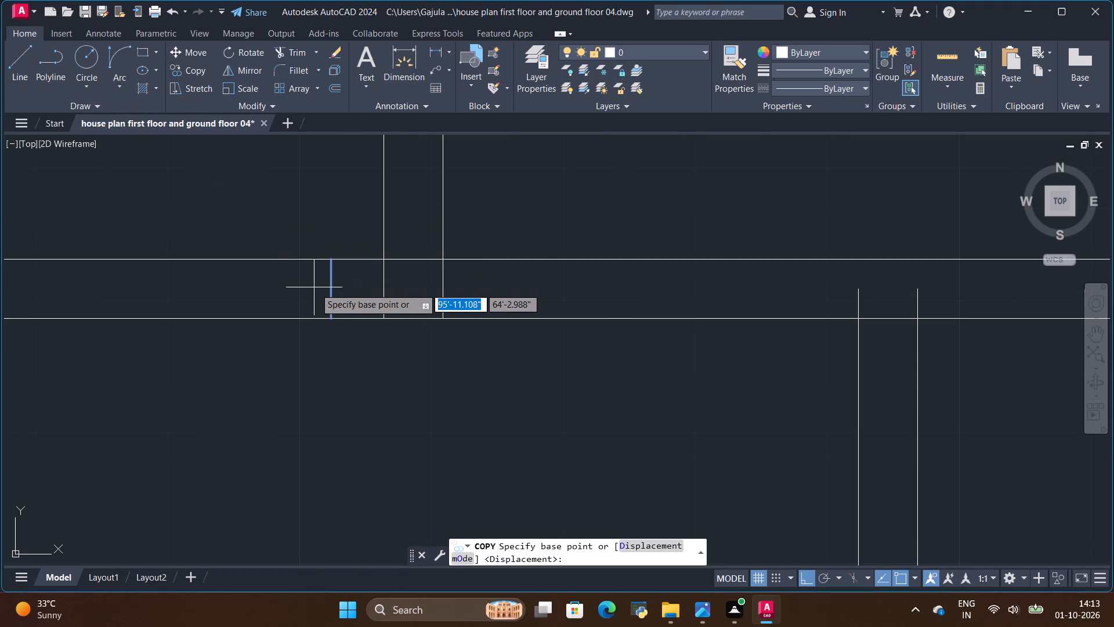
pyautogui.click(332, 288)
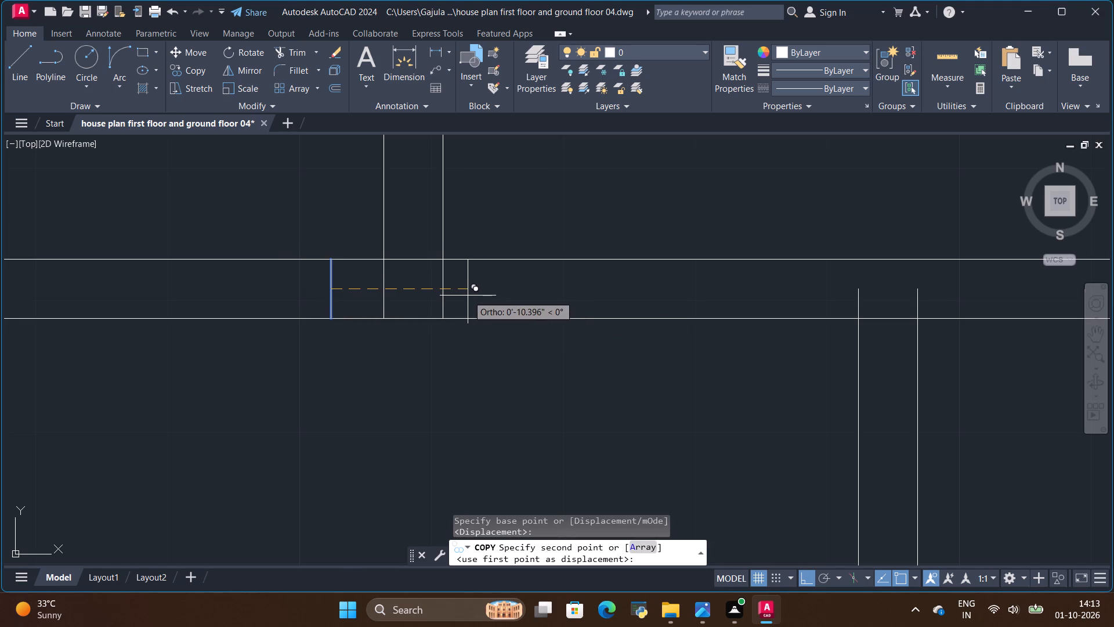
pyautogui.click(468, 296)
pyautogui.press('Escape')
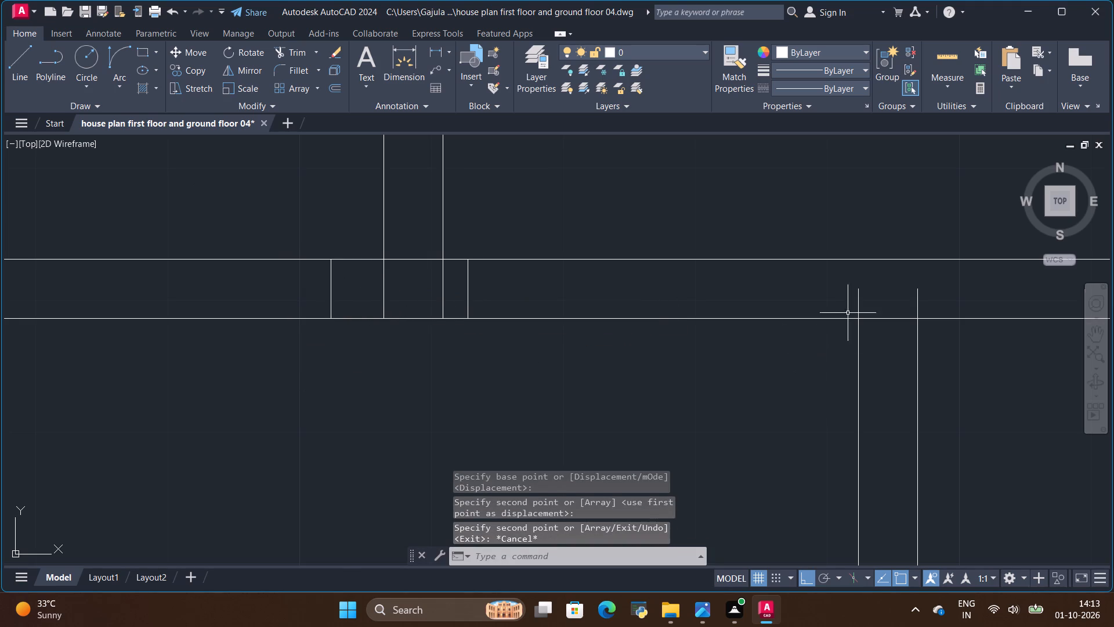
# Extend both lines of the kitchen's west wall up to the north face of the bedroom-hall cross-wall.
pyautogui.click(860, 304)
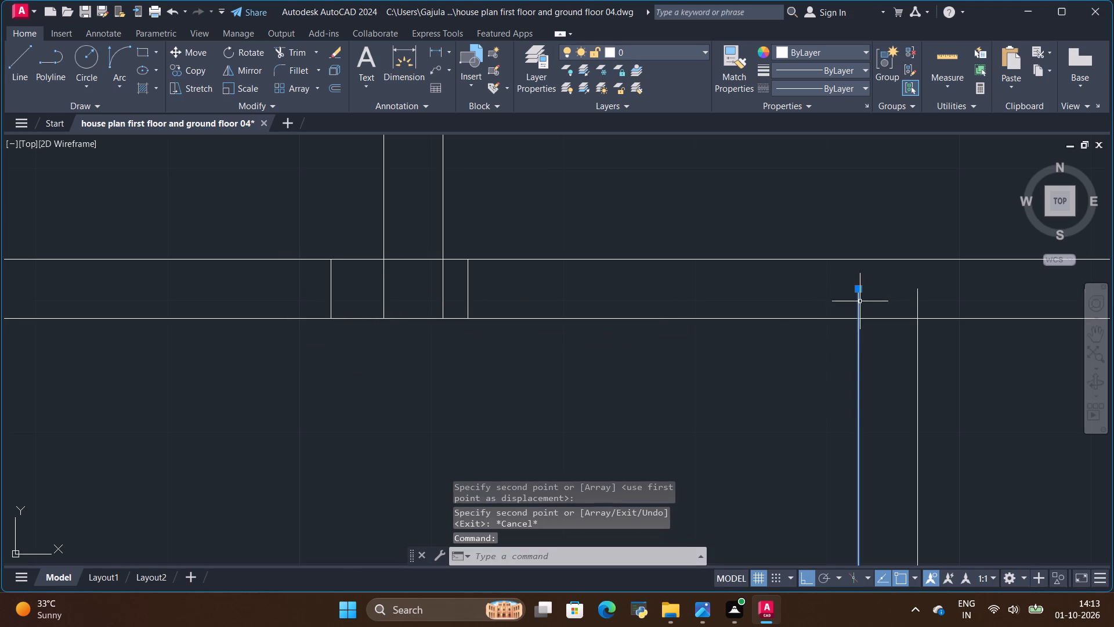
pyautogui.click(859, 291)
pyautogui.click(856, 258)
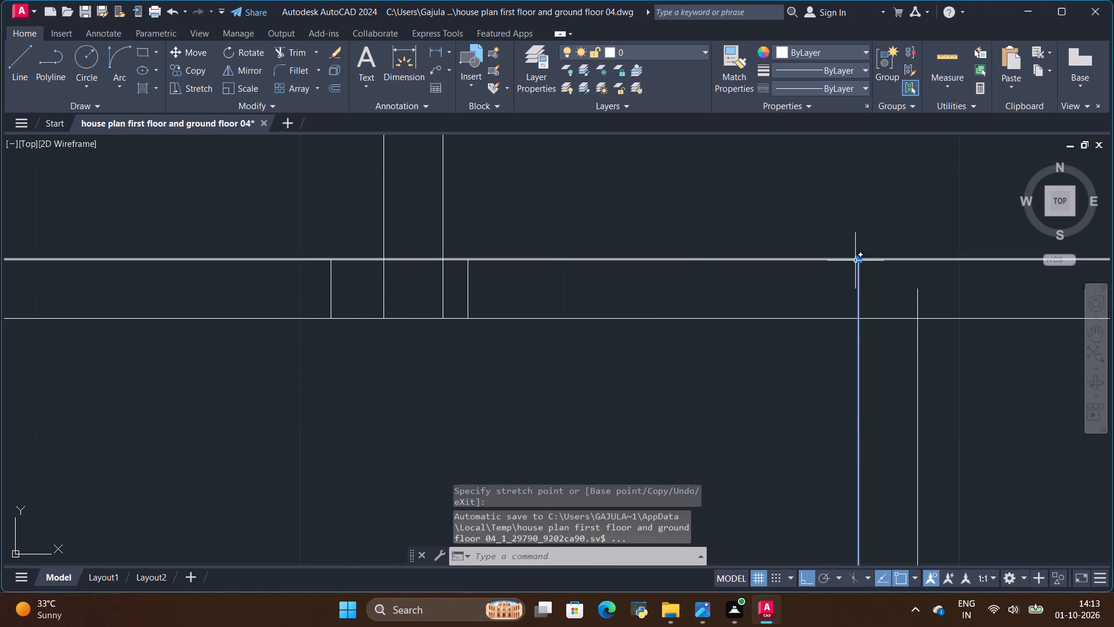
pyautogui.click(918, 297)
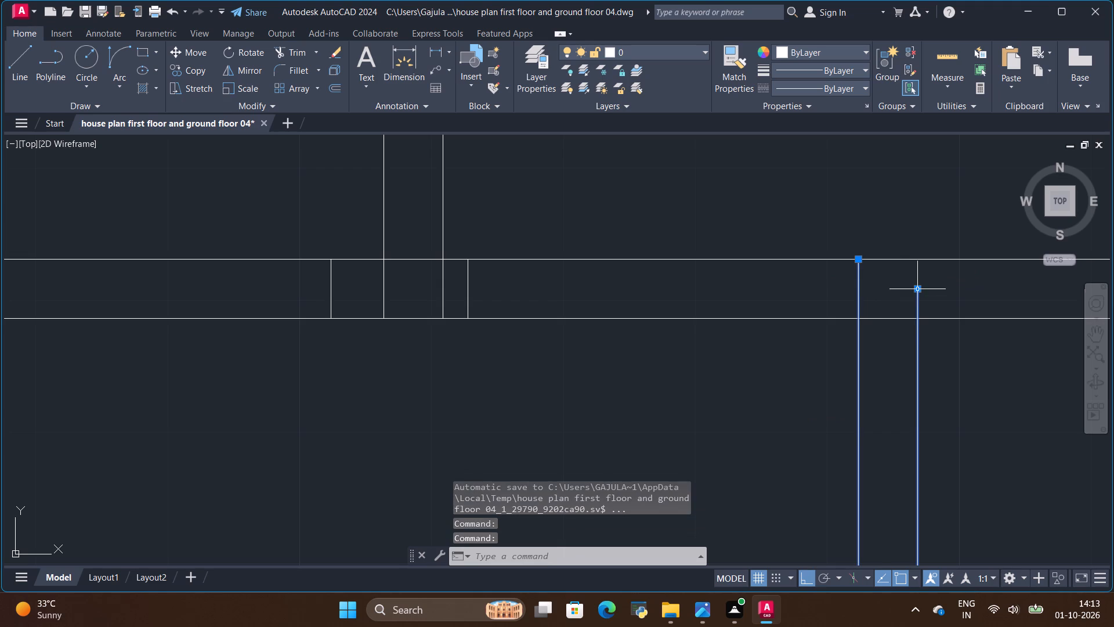
pyautogui.click(920, 289)
pyautogui.click(916, 256)
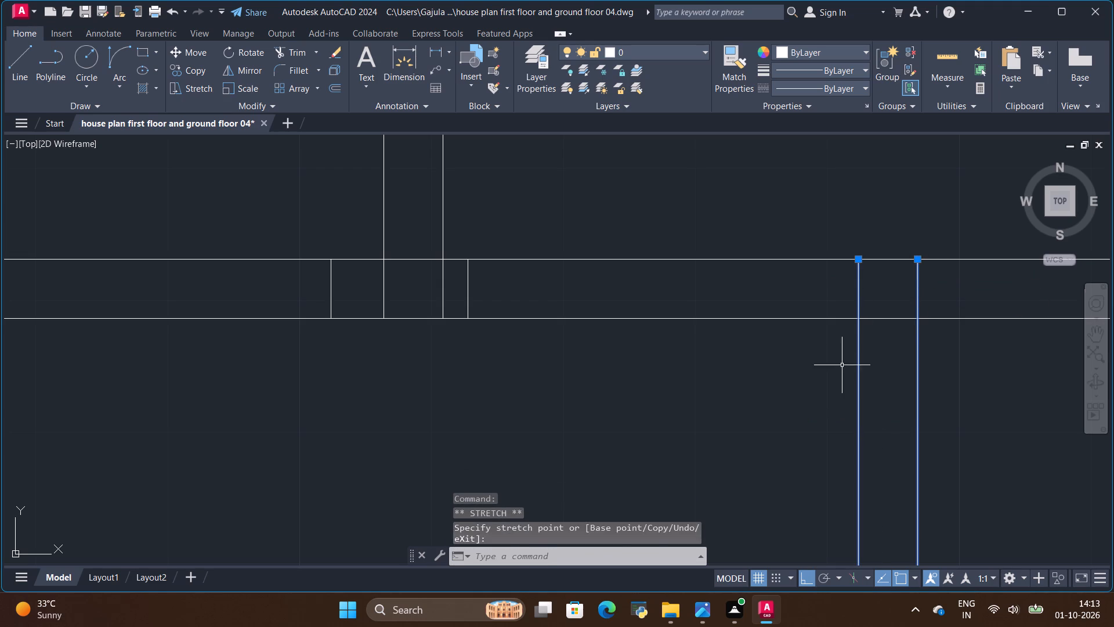
pyautogui.press('Escape')
# Trim the cross-wall lines between the jambs to open the east and west bedroom doorways.
pyautogui.scroll(-3, 842, 365)
pyautogui.scroll(2, 794, 365)
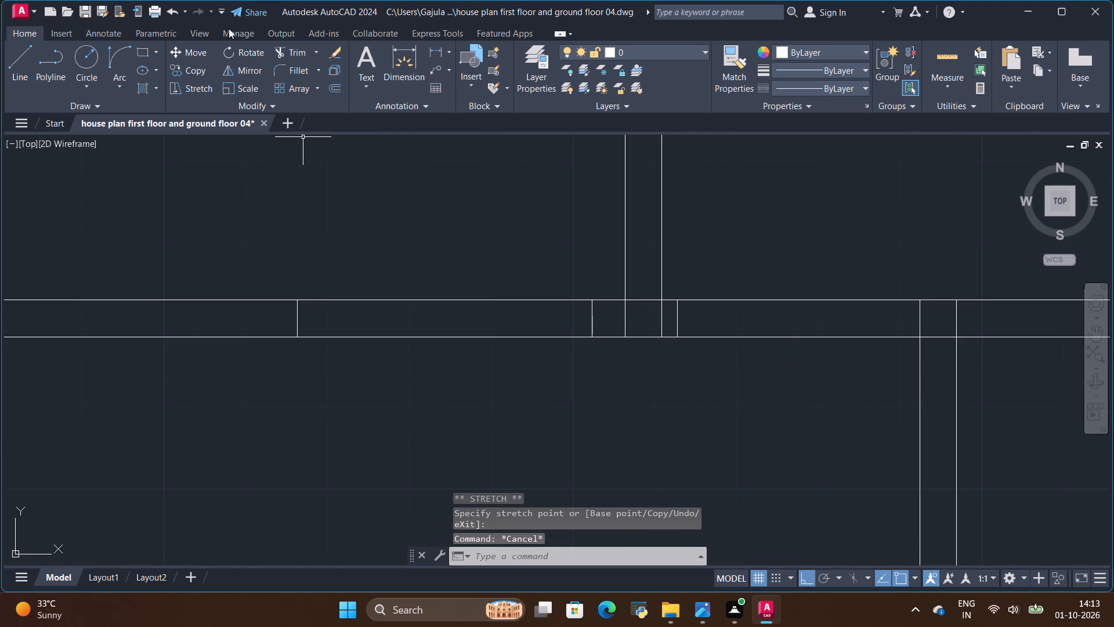
pyautogui.click(297, 45)
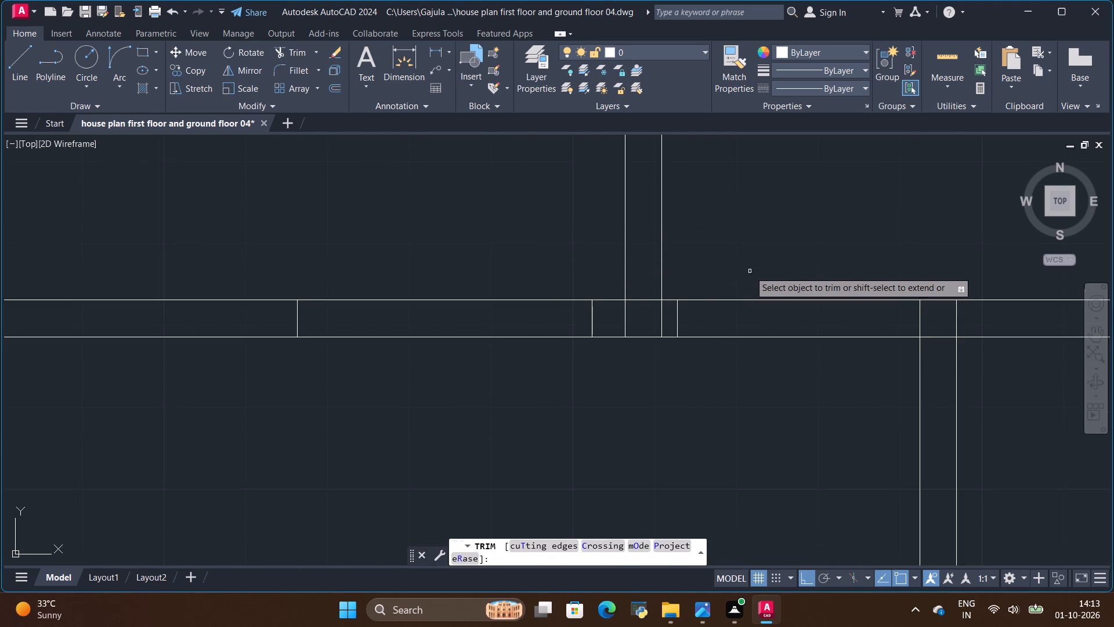
pyautogui.moveTo(750, 271); pyautogui.dragTo(789, 356)
pyautogui.scroll(-2, 690, 346)
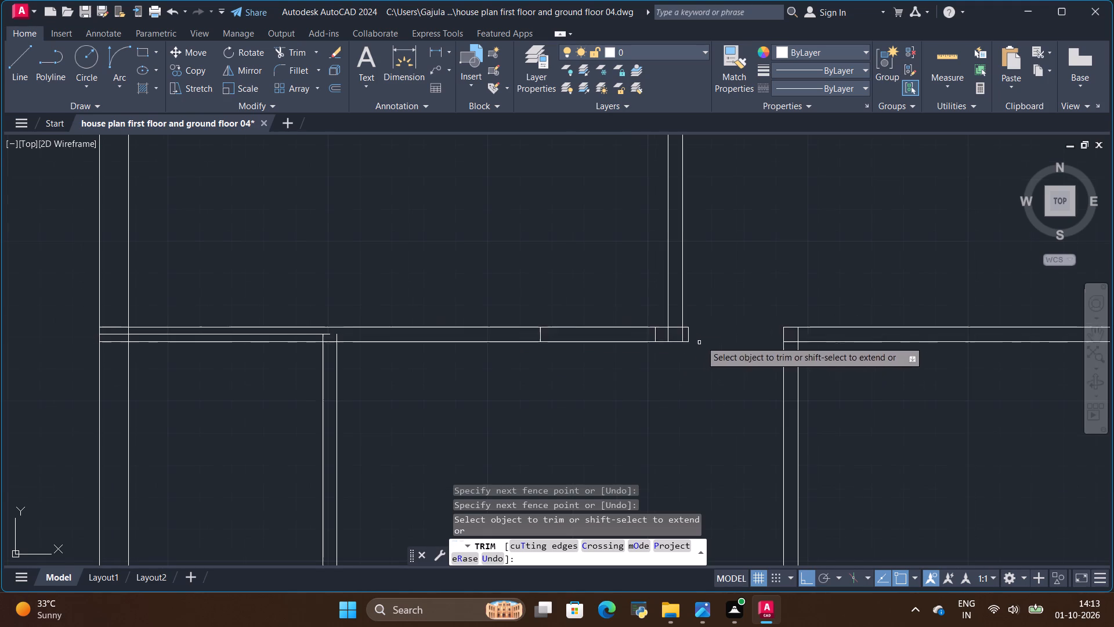
pyautogui.moveTo(589, 305); pyautogui.dragTo(617, 373)
pyautogui.scroll(-3, 578, 283)
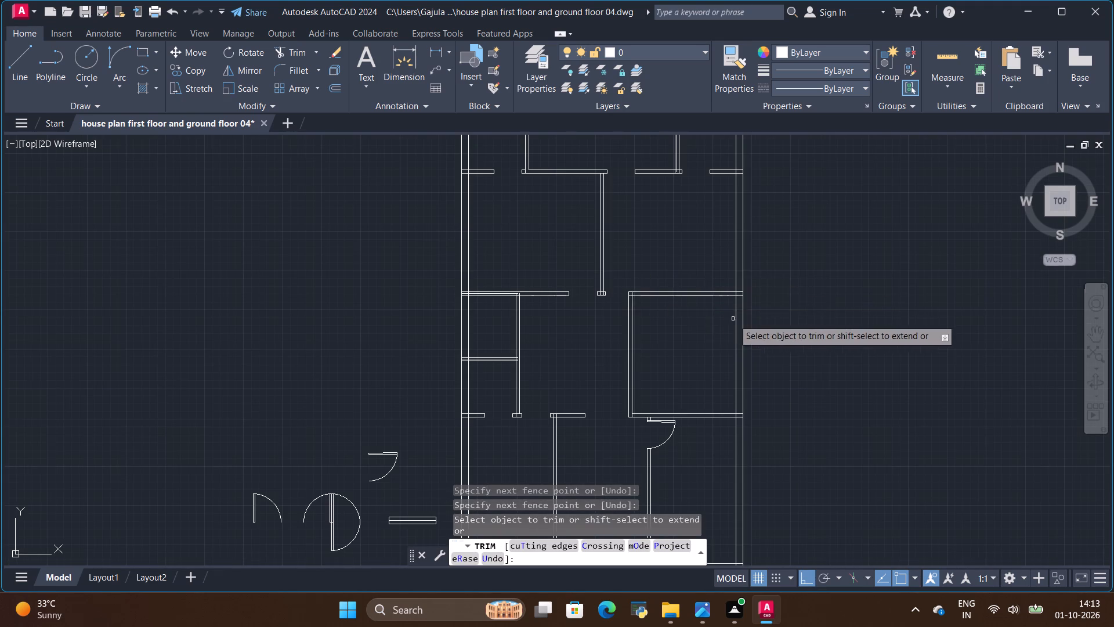
# Examine the bedroom door openings and nearby wall junctions, comparing them with the reference ground floor plan.
pyautogui.scroll(3, 657, 296)
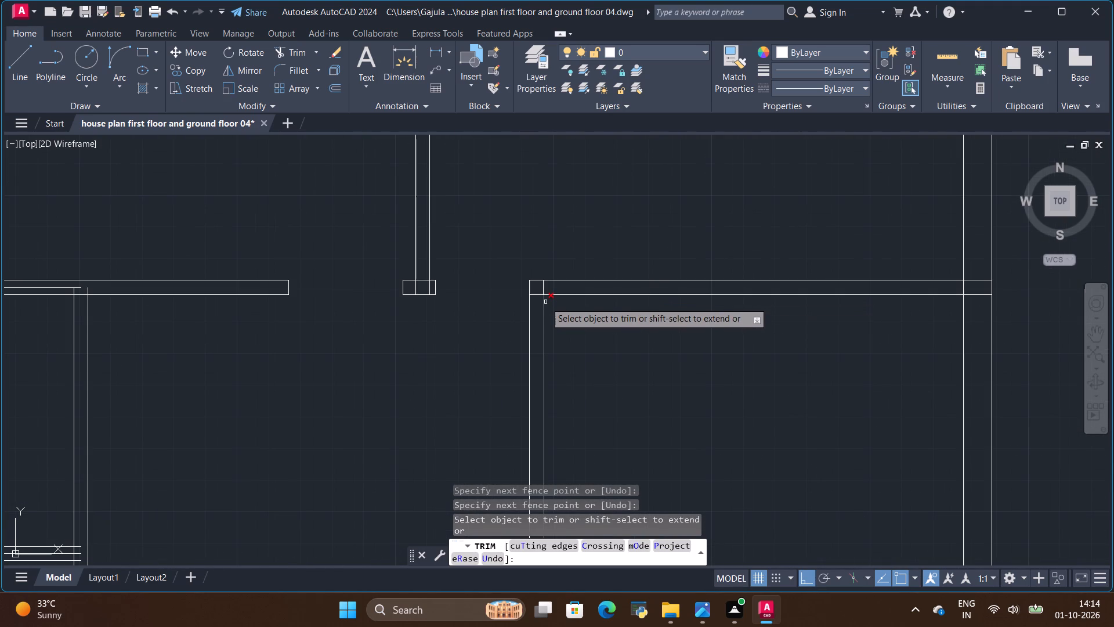
pyautogui.scroll(2, 493, 294)
pyautogui.scroll(-3, 661, 300)
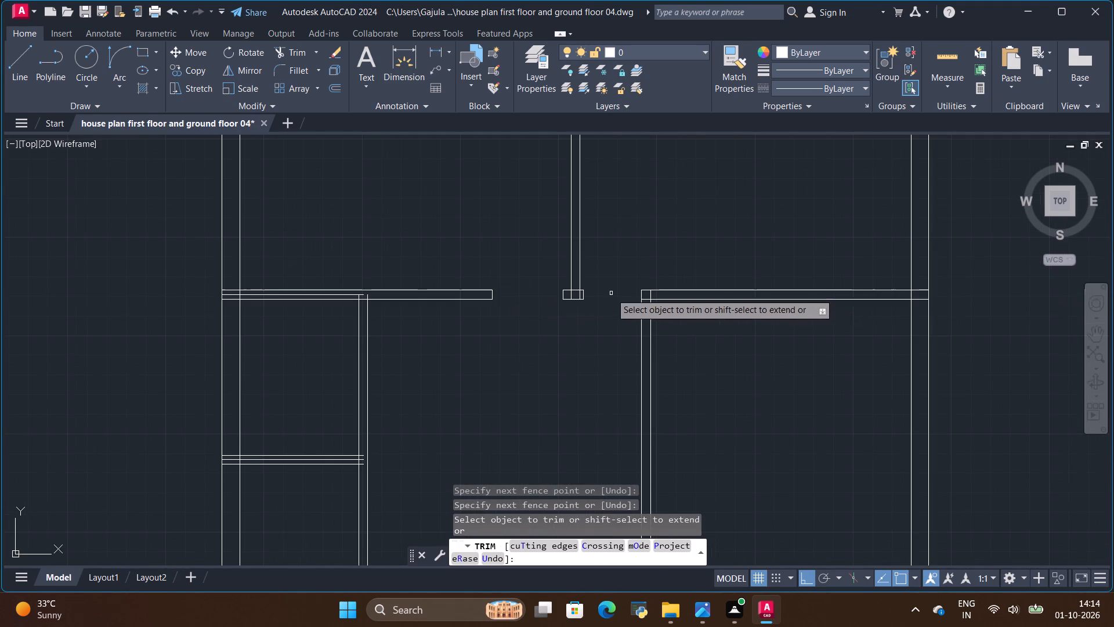
pyautogui.scroll(2, 611, 293)
pyautogui.scroll(-5, 638, 281)
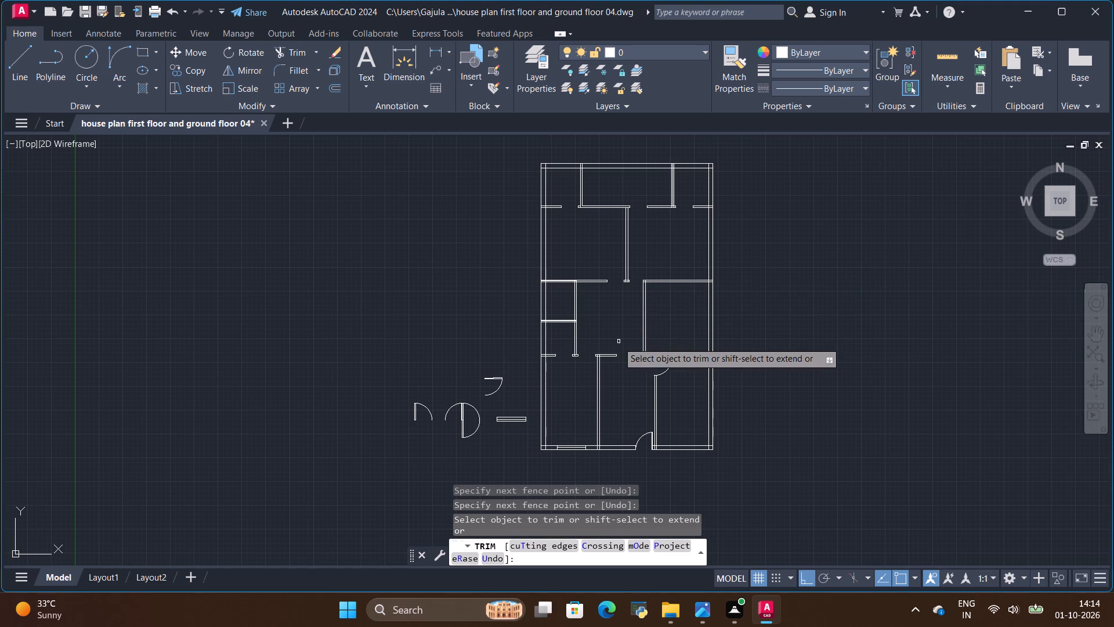
pyautogui.scroll(2, 618, 342)
pyautogui.hotkey('alt', 'Tab')
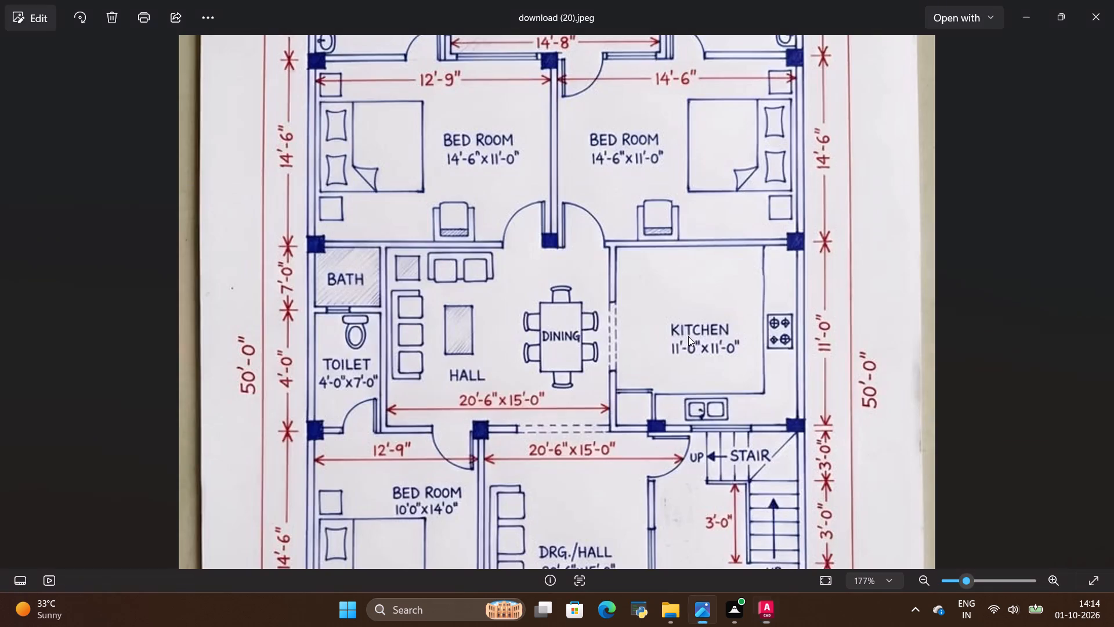
pyautogui.scroll(-6, 690, 337)
pyautogui.hotkey('alt', 'Tab')
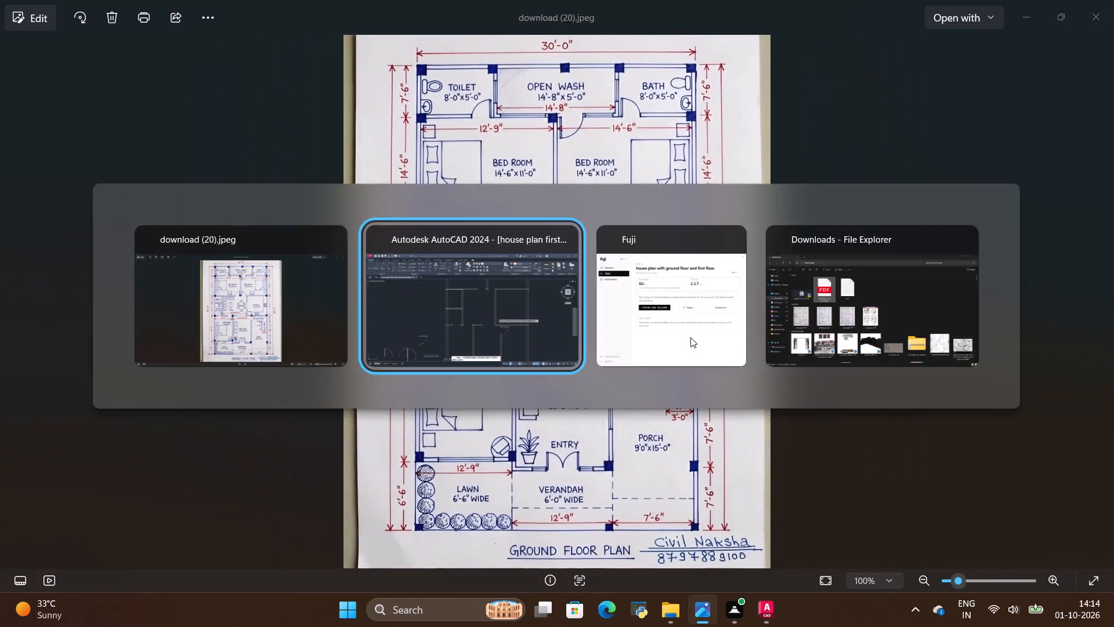
pyautogui.scroll(-2, 669, 361)
pyautogui.scroll(1, 657, 226)
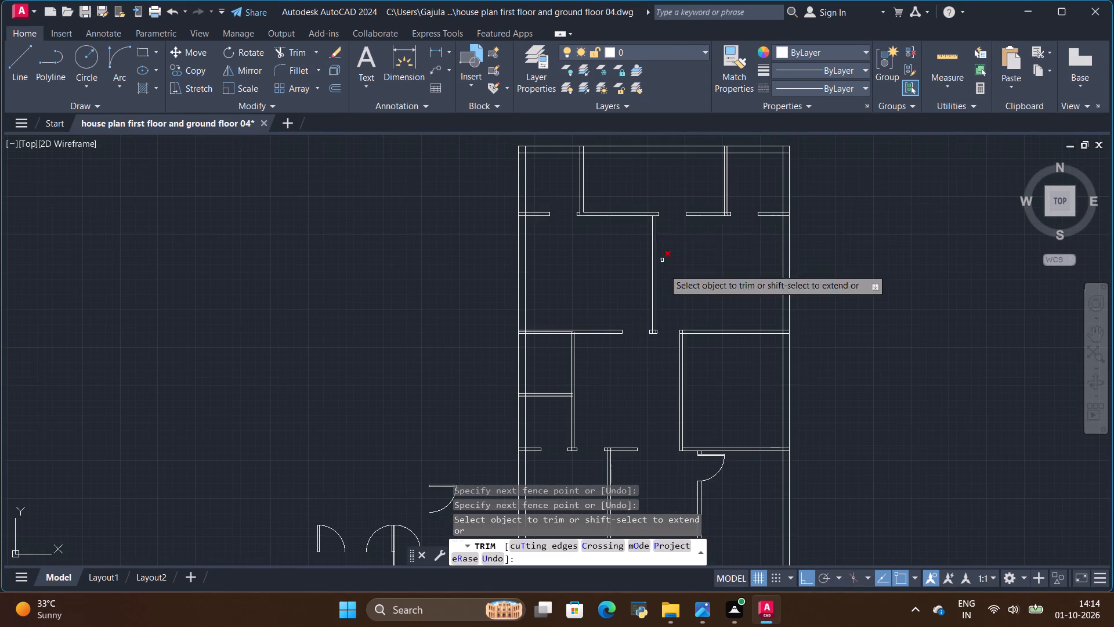
pyautogui.scroll(3, 660, 383)
pyautogui.scroll(-2, 658, 387)
pyautogui.scroll(2, 620, 313)
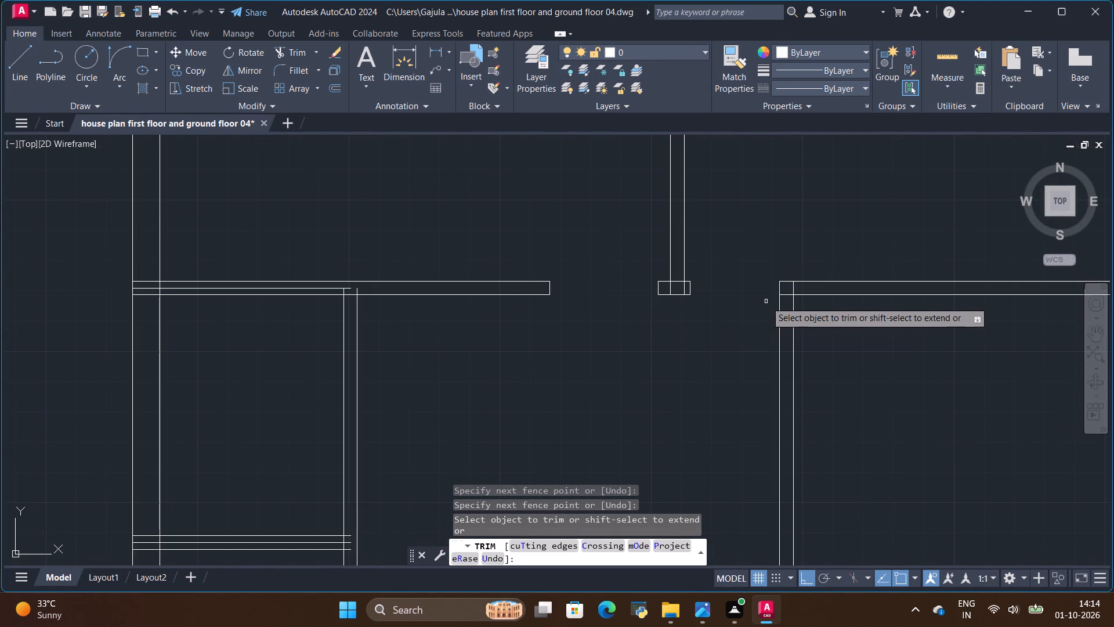
pyautogui.scroll(-2, 766, 301)
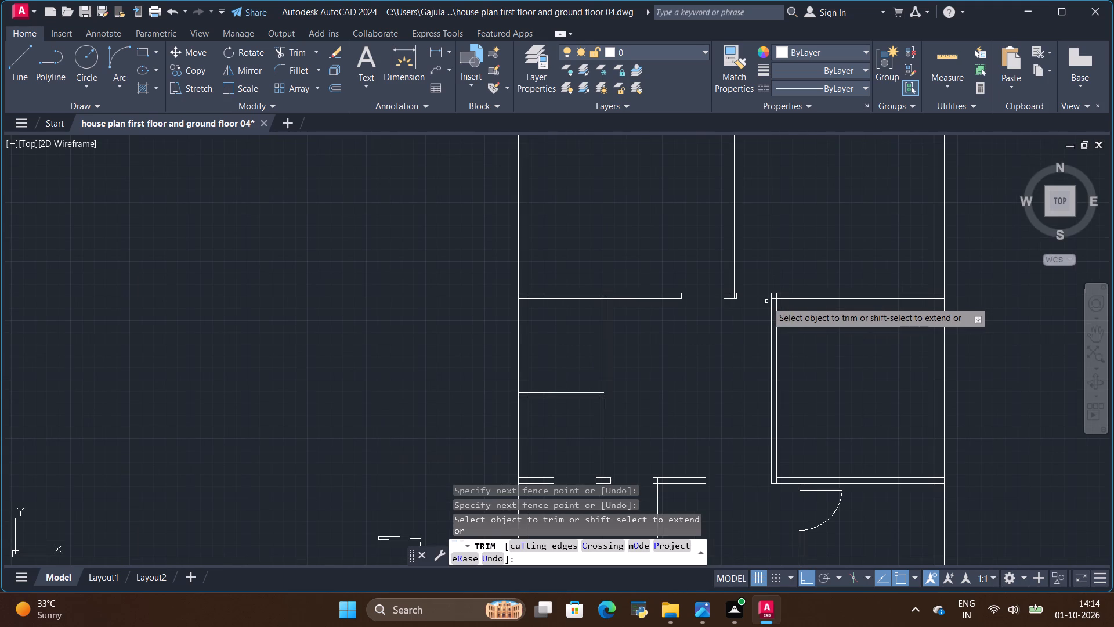
pyautogui.scroll(1, 765, 359)
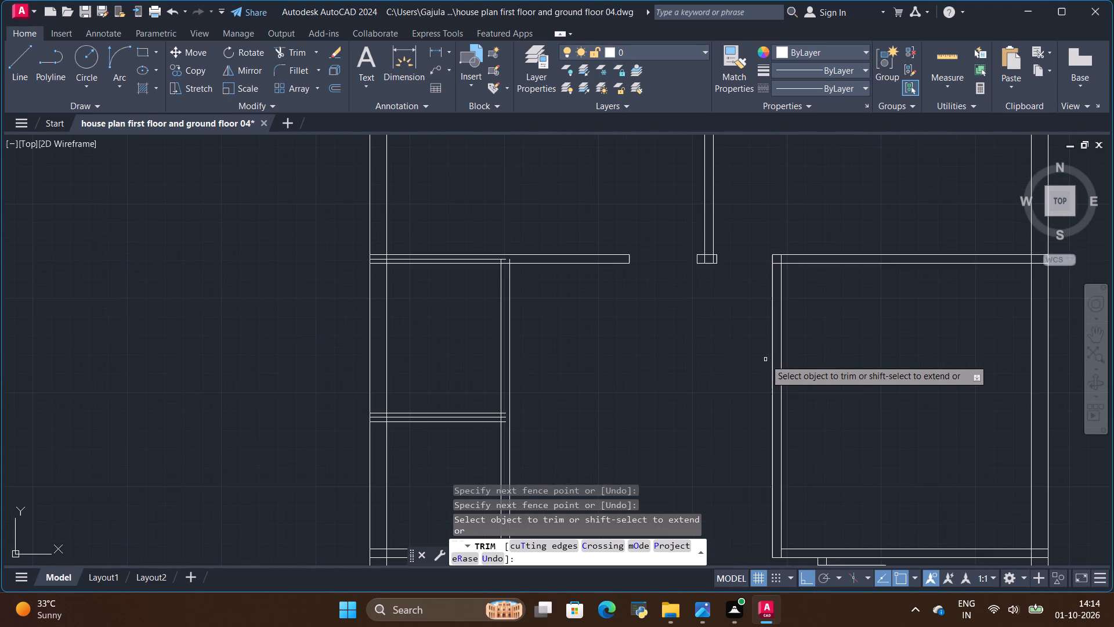
pyautogui.scroll(4, 761, 254)
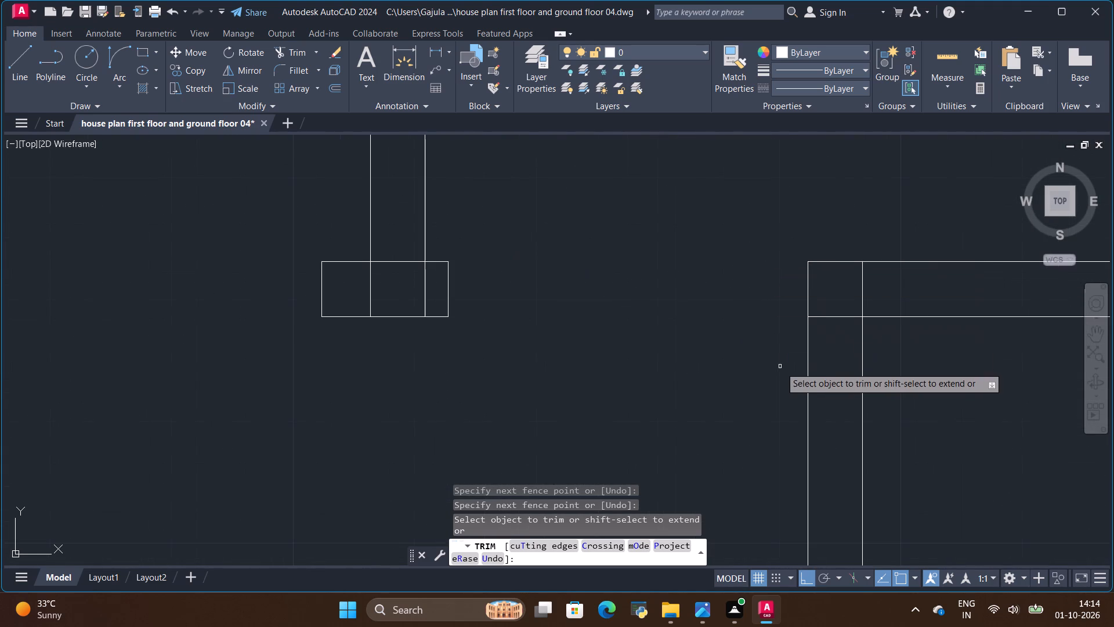
pyautogui.scroll(-1, 782, 370)
pyautogui.scroll(-1, 643, 355)
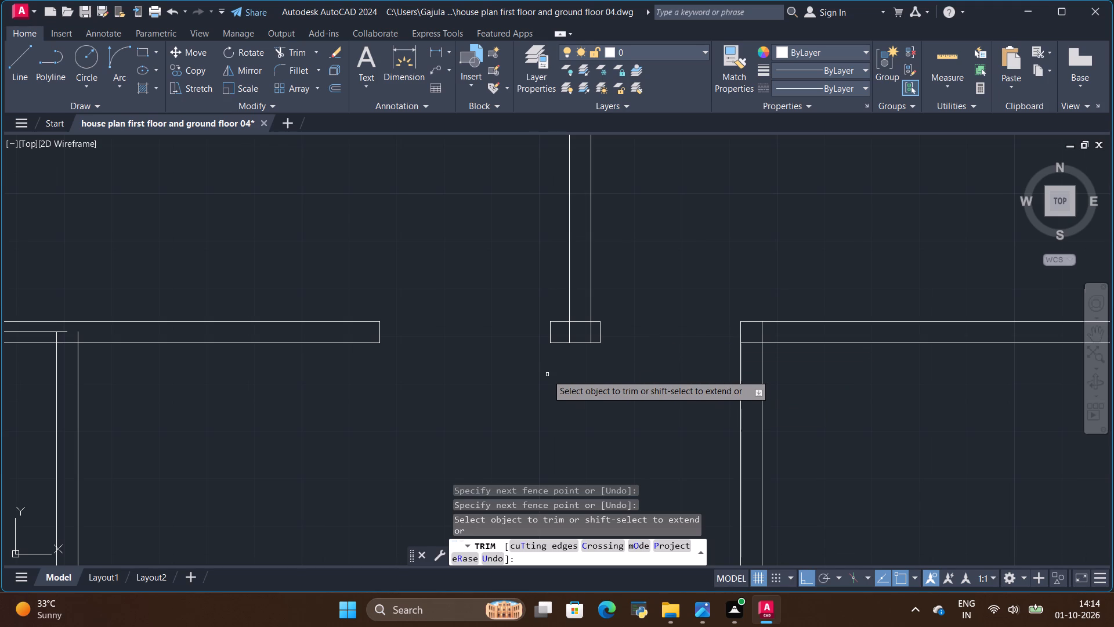
pyautogui.scroll(-1, 549, 371)
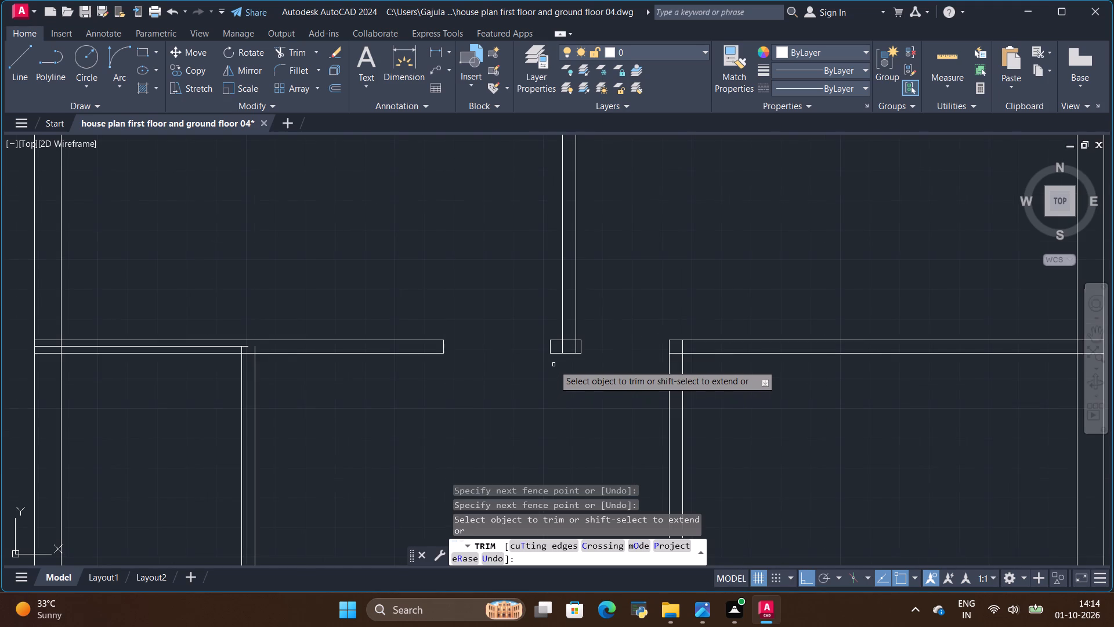
pyautogui.scroll(-3, 554, 365)
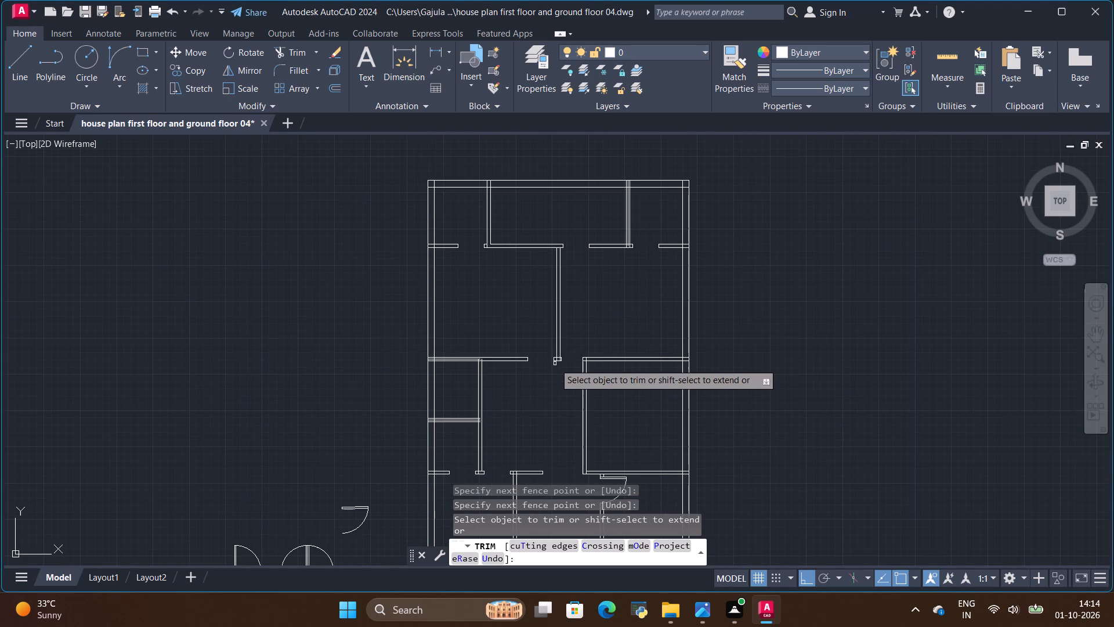
pyautogui.hotkey('alt', 'Tab')
pyautogui.hotkey('alt', 'Tab')
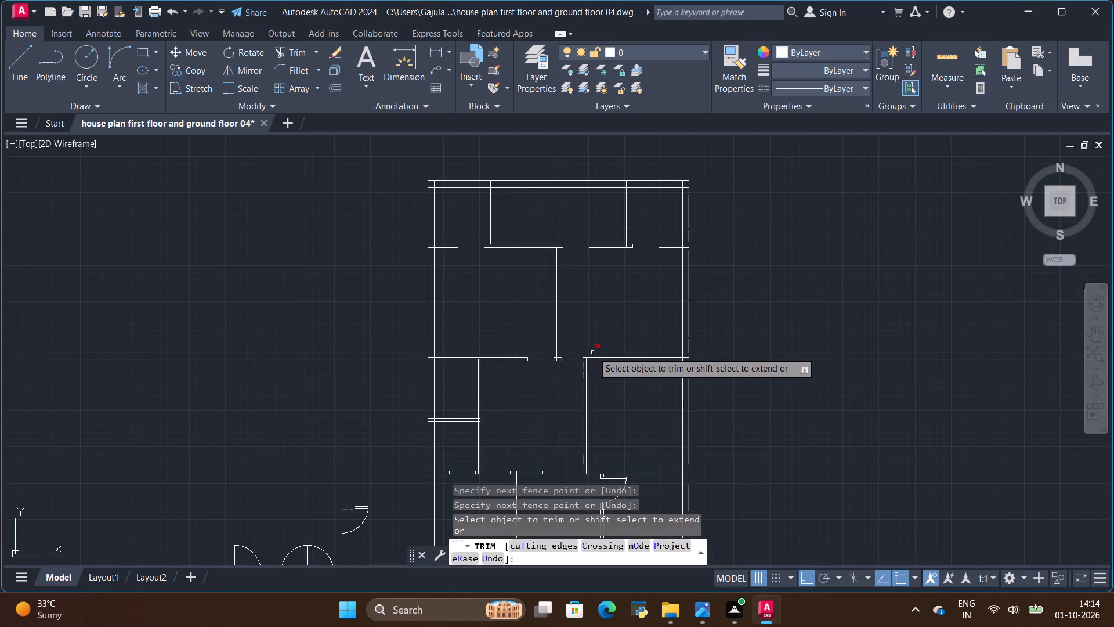
pyautogui.scroll(-2, 595, 348)
pyautogui.hotkey('alt', 'Tab')
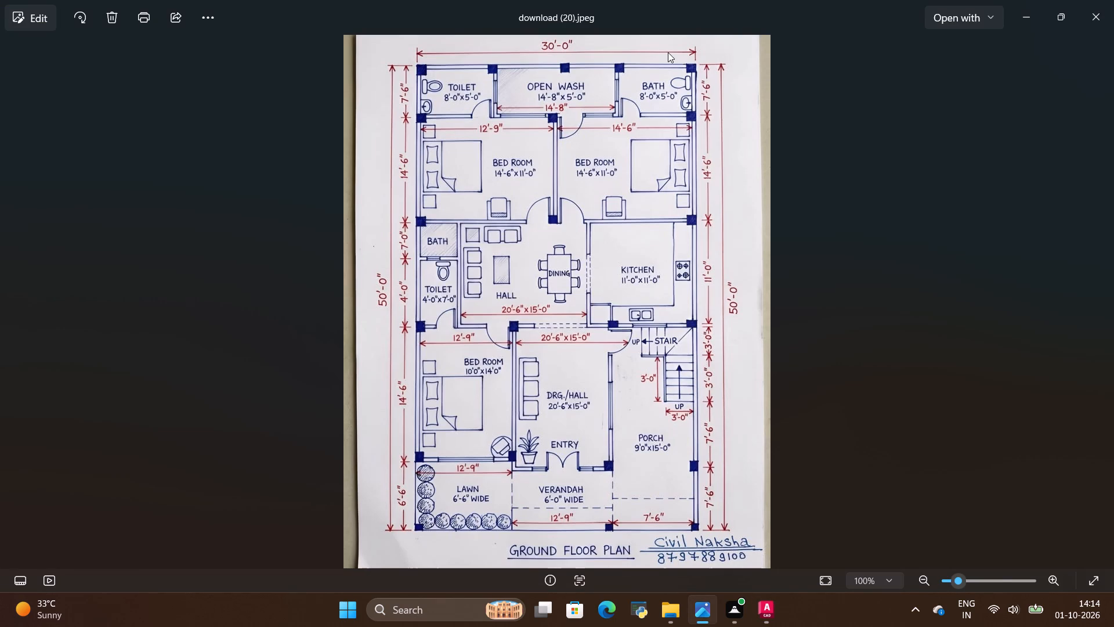
pyautogui.hotkey('alt', 'Tab')
# Trim the overlapping lines where the partition between the two bedrooms meets the short cross-wall stub between the doorways.
pyautogui.scroll(2, 576, 348)
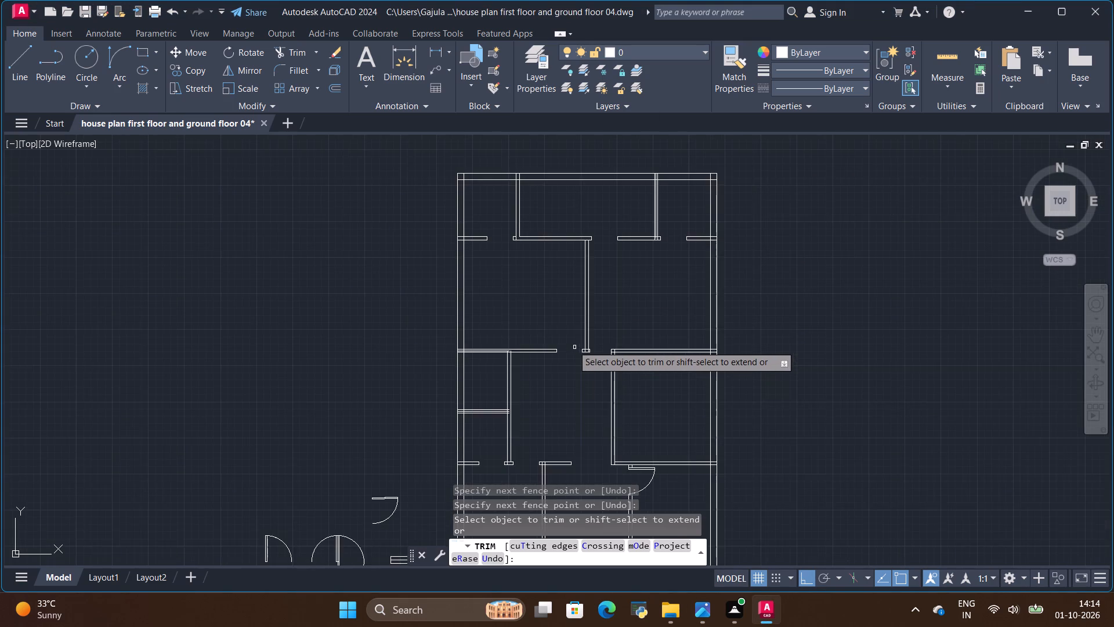
pyautogui.scroll(4, 567, 339)
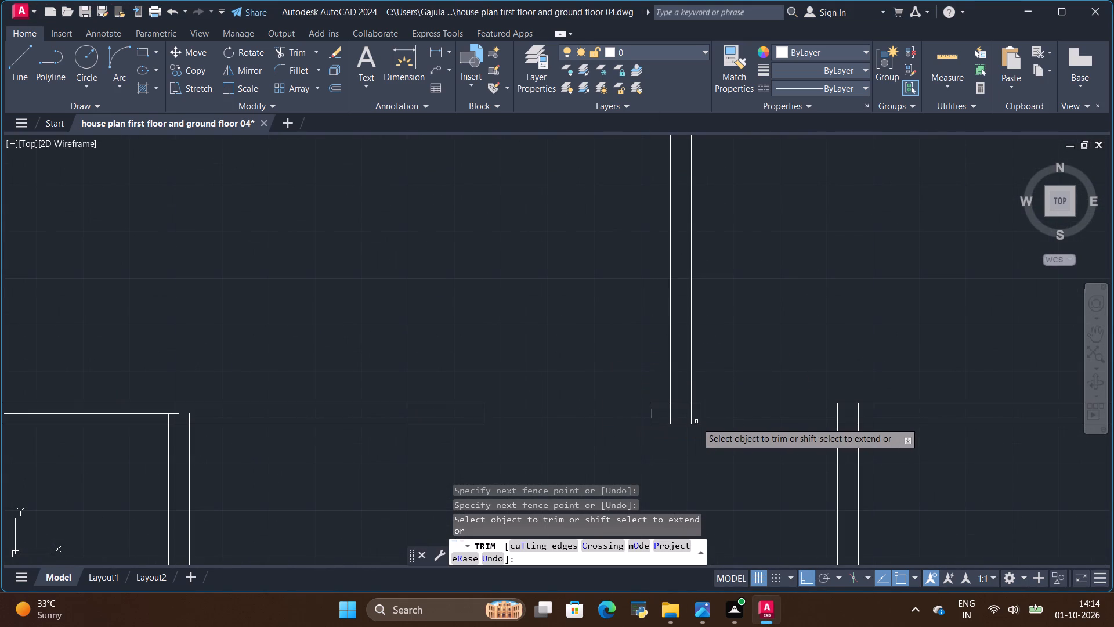
pyautogui.scroll(2, 689, 423)
pyautogui.moveTo(648, 351); pyautogui.dragTo(625, 405)
pyautogui.scroll(2, 693, 395)
pyautogui.moveTo(695, 395); pyautogui.dragTo(650, 399)
# Trim the crossing inner lines at the kitchen's northwest wall corner.
pyautogui.scroll(-5, 592, 385)
pyautogui.scroll(5, 719, 390)
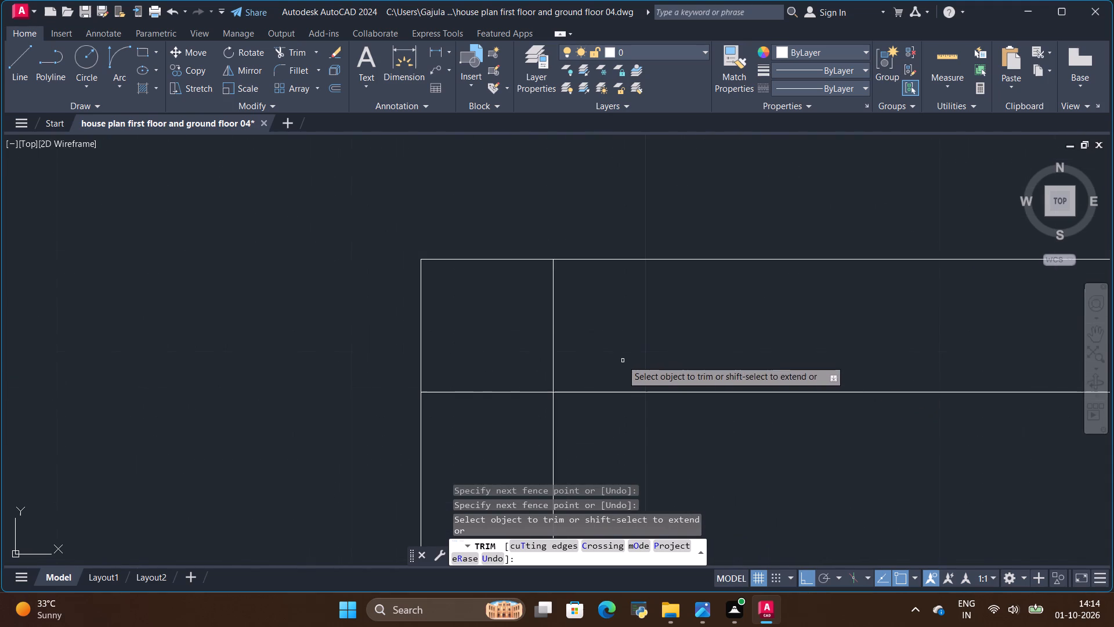
pyautogui.moveTo(622, 355); pyautogui.dragTo(517, 429)
pyautogui.scroll(-8, 649, 323)
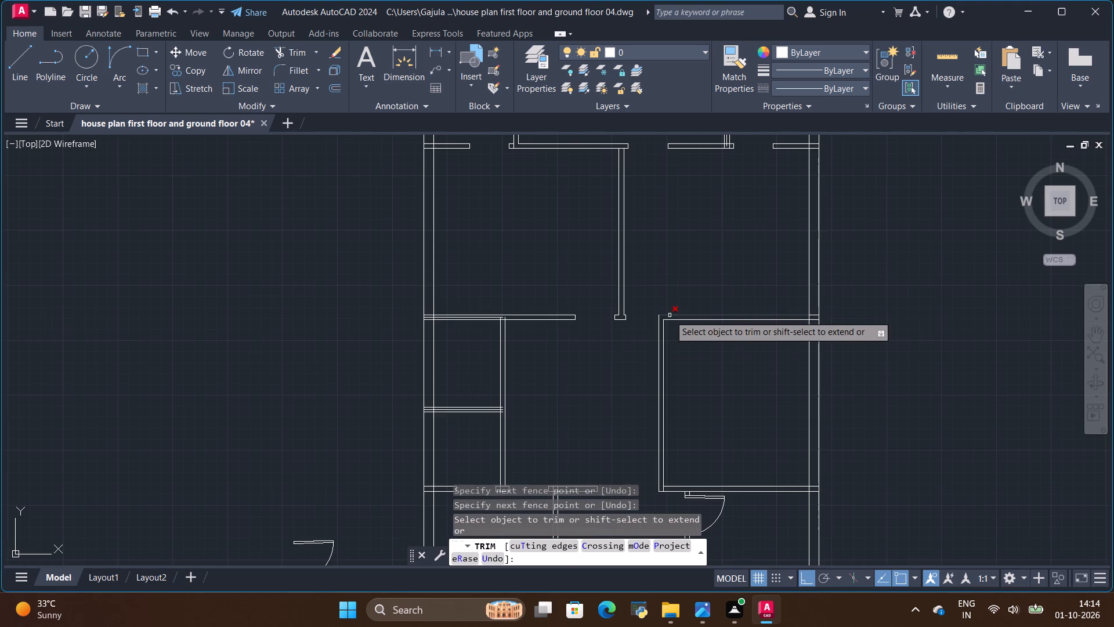
# Examine the hall, bath, toilet and kitchen walls against the reference ground floor plan to locate the remaining openings.
pyautogui.hotkey('alt', 'Tab')
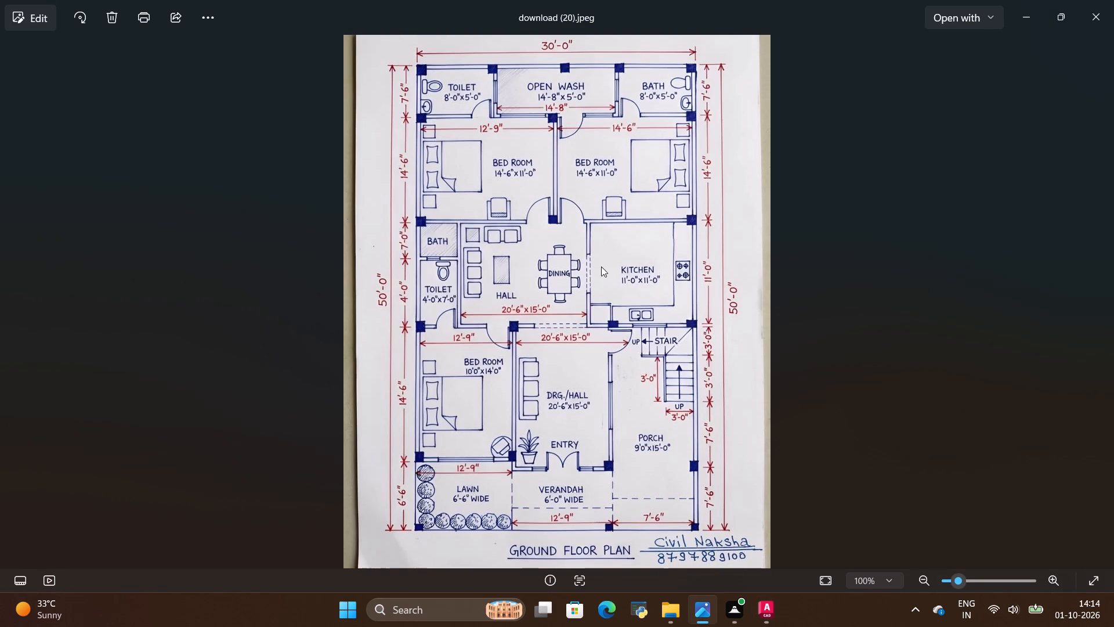
pyautogui.scroll(2, 584, 181)
pyautogui.scroll(-1, 599, 214)
pyautogui.hotkey('alt', 'Tab')
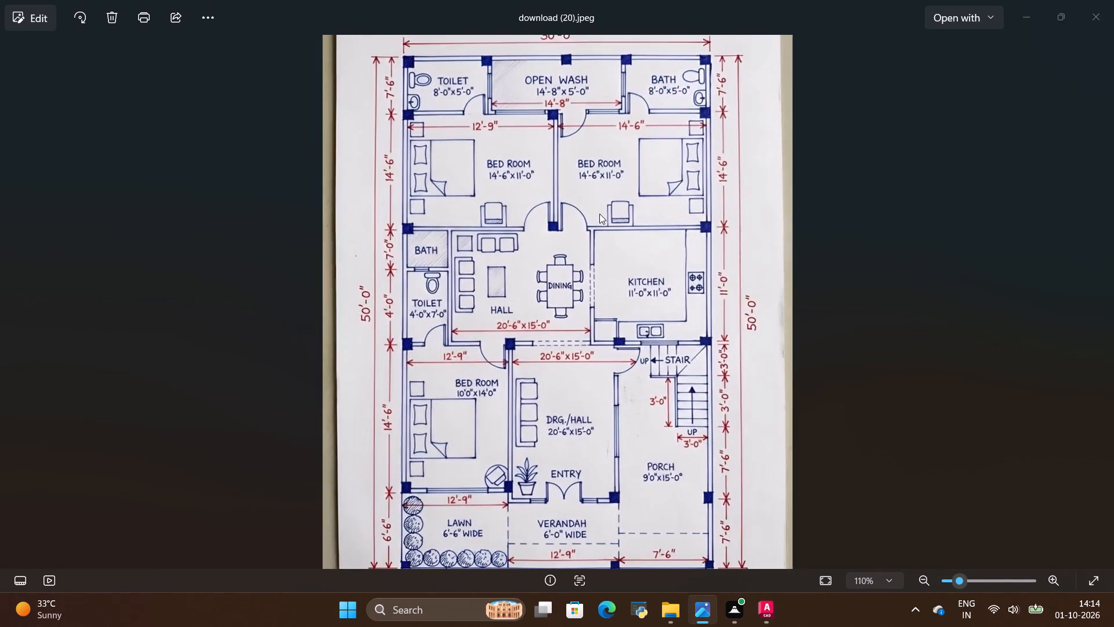
pyautogui.scroll(-3, 645, 301)
pyautogui.scroll(2, 639, 230)
pyautogui.hotkey('alt', 'Tab')
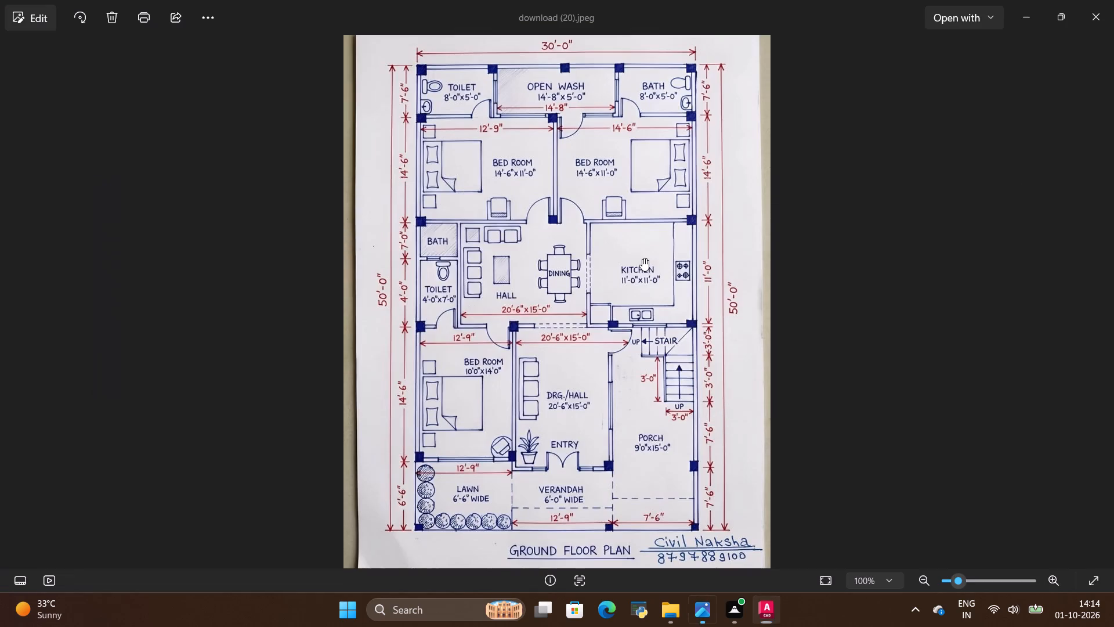
pyautogui.hotkey('alt', 'Tab')
pyautogui.hotkey('alt', 'Tab')
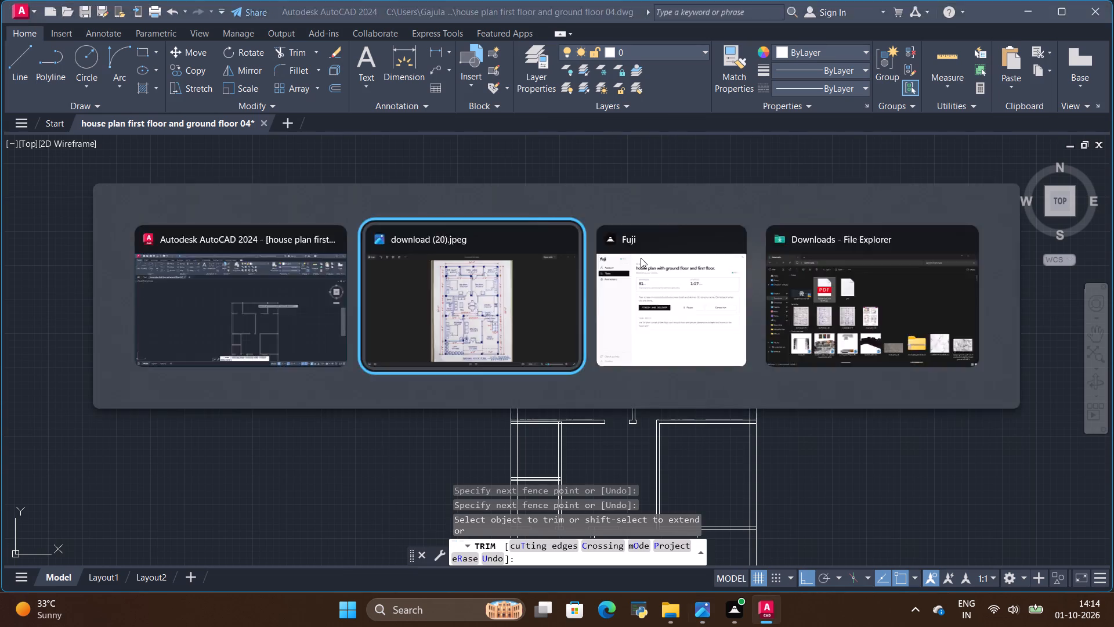
pyautogui.hotkey('alt', 'Tab')
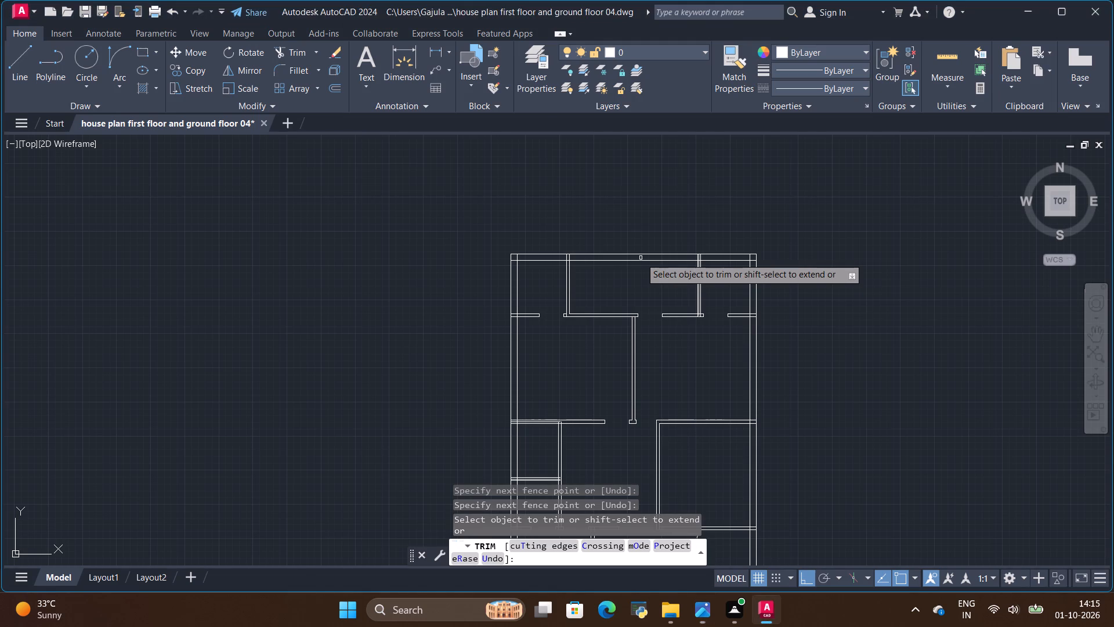
pyautogui.hotkey('alt', 'Tab')
pyautogui.scroll(-3, 641, 258)
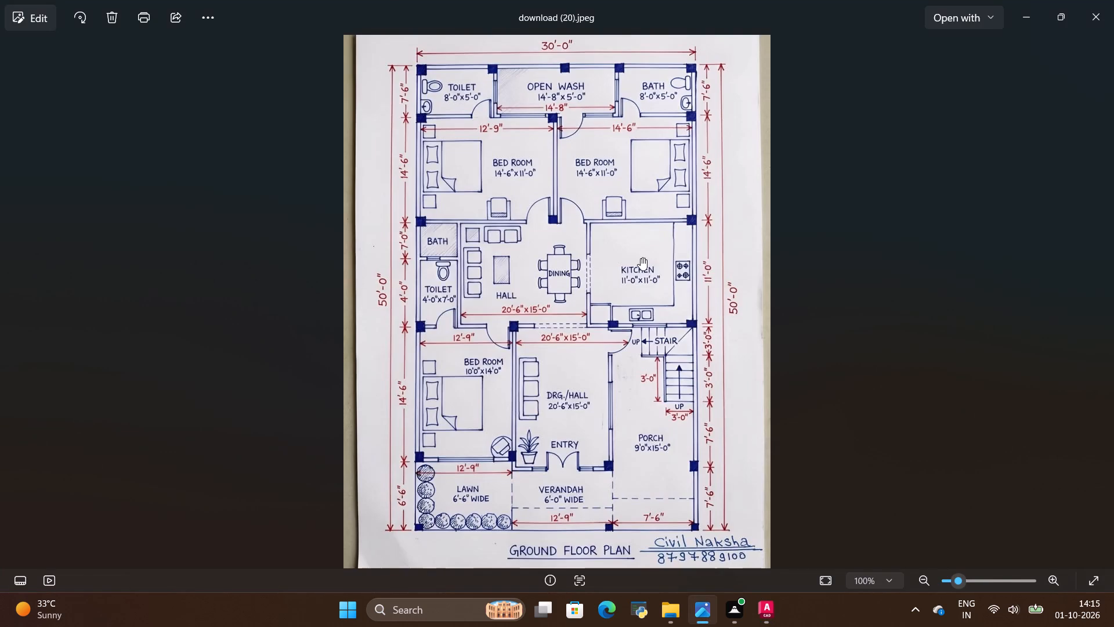
pyautogui.hotkey('alt', 'Tab')
pyautogui.scroll(-3, 642, 253)
pyautogui.scroll(2, 628, 316)
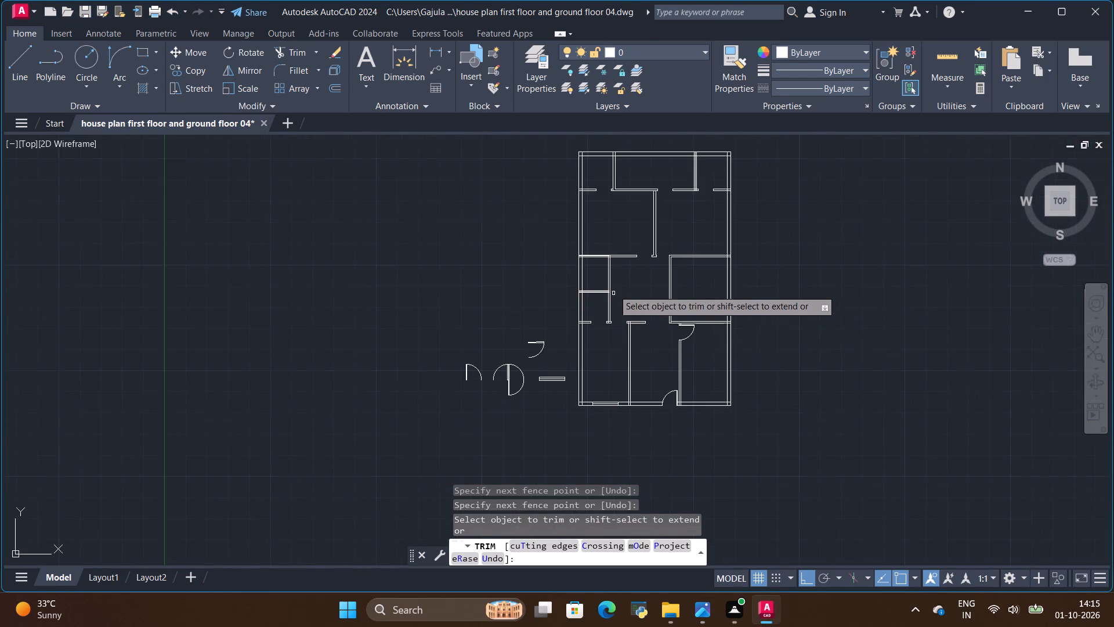
pyautogui.scroll(2, 613, 286)
pyautogui.hotkey('alt', 'Tab')
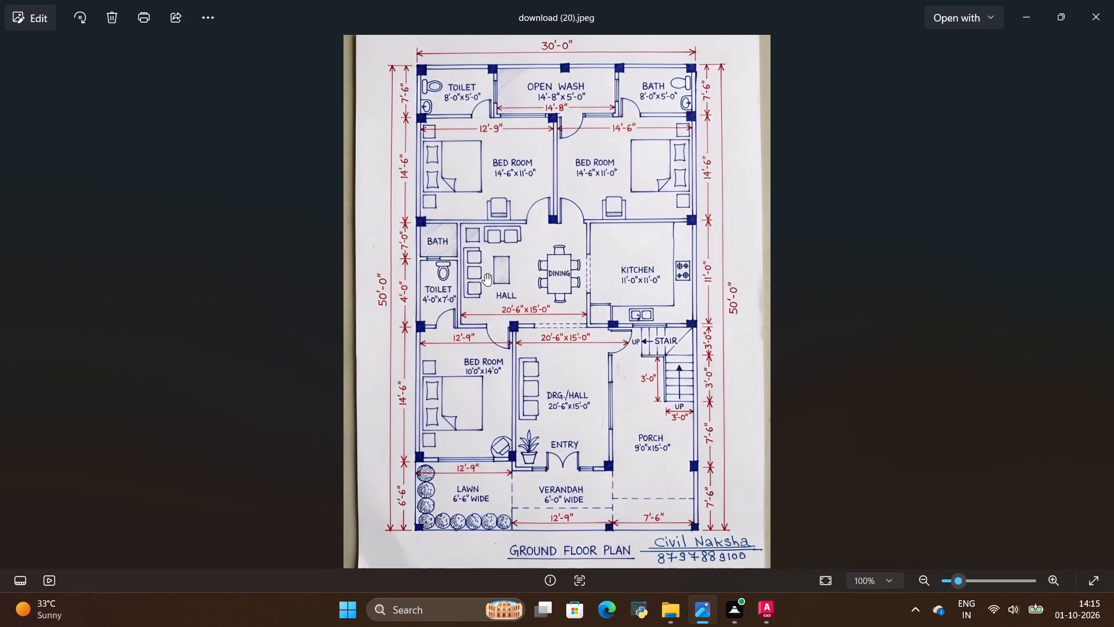
pyautogui.hotkey('alt', 'Tab')
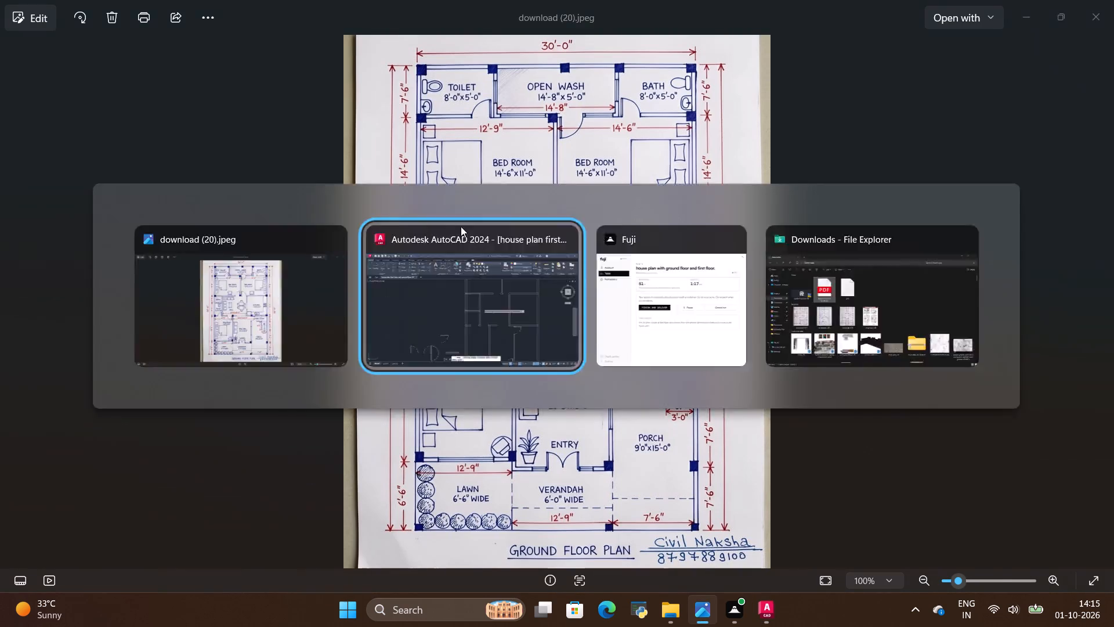
pyautogui.scroll(1, 619, 198)
pyautogui.scroll(-1, 619, 200)
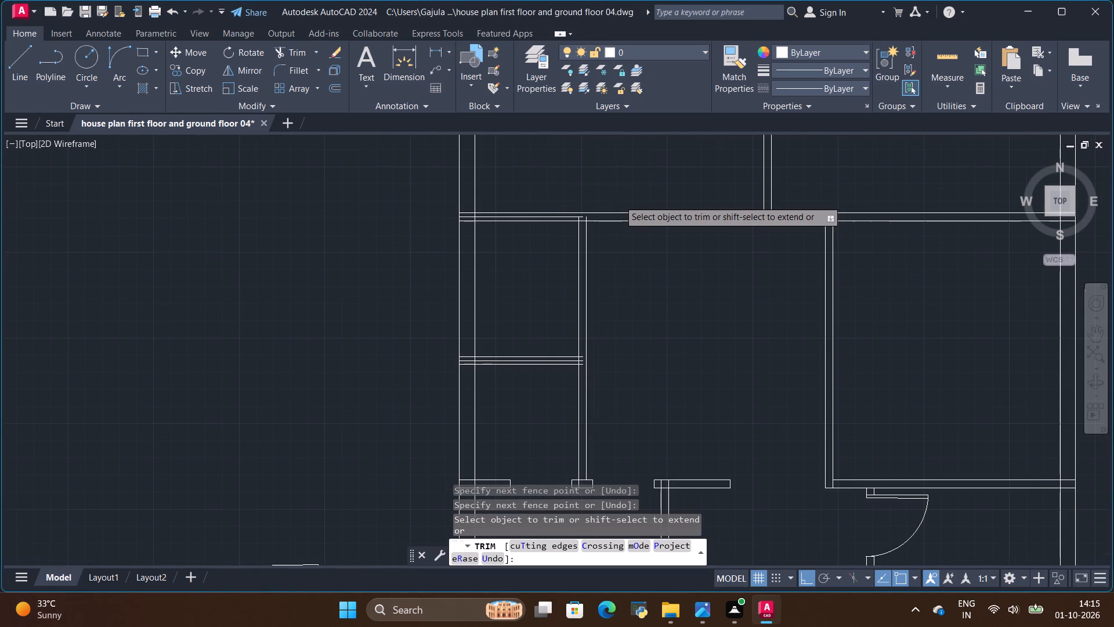
pyautogui.scroll(-3, 619, 200)
pyautogui.scroll(2, 629, 176)
pyautogui.scroll(2, 609, 269)
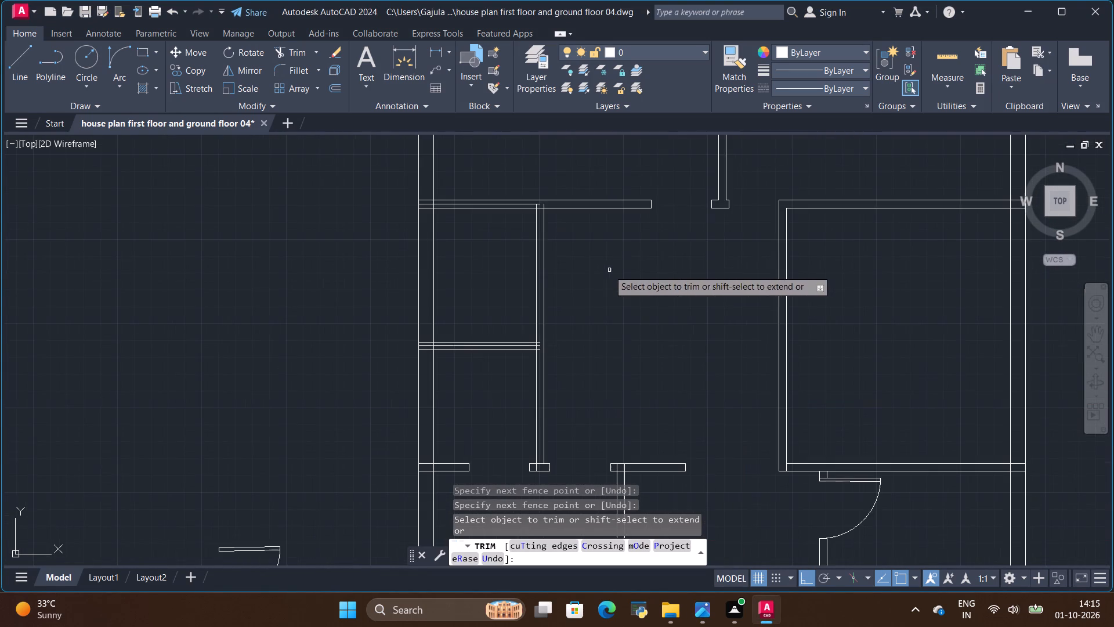
# Draw a short line across the bath's east wall, level with the south face of the bedroom-hall cross-wall.
pyautogui.scroll(3, 532, 199)
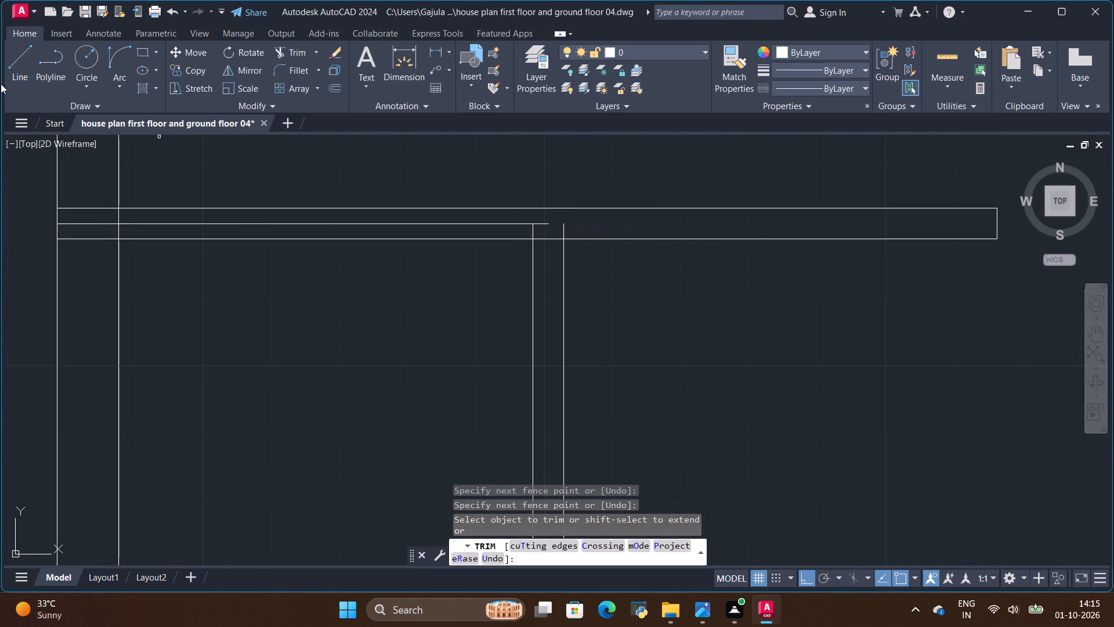
pyautogui.click(17, 69)
pyautogui.scroll(2, 531, 233)
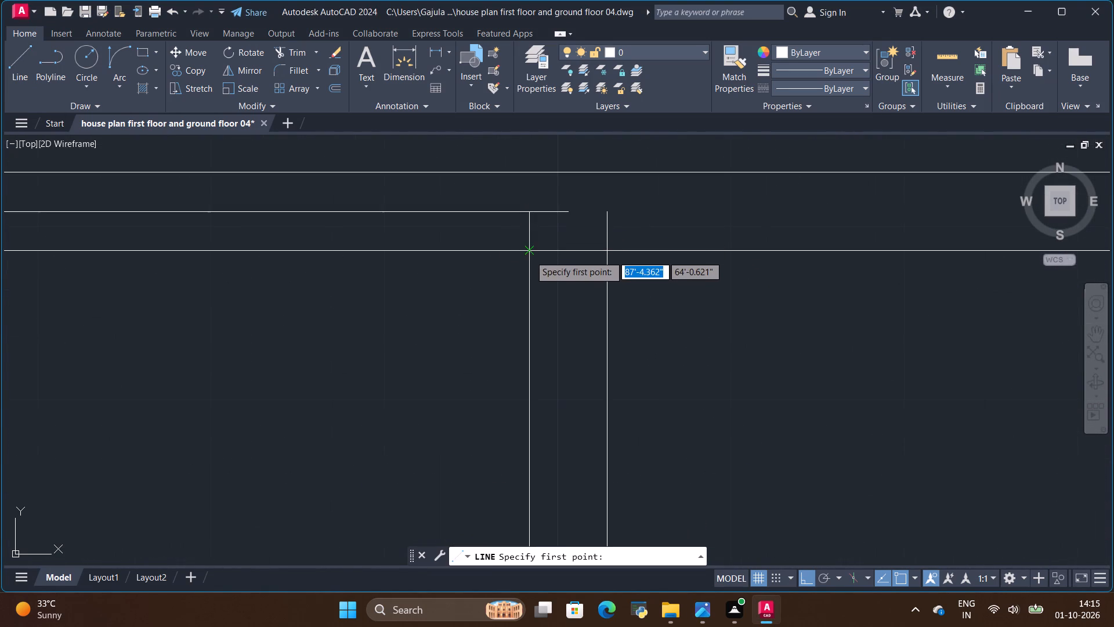
pyautogui.click(529, 250)
pyautogui.click(610, 248)
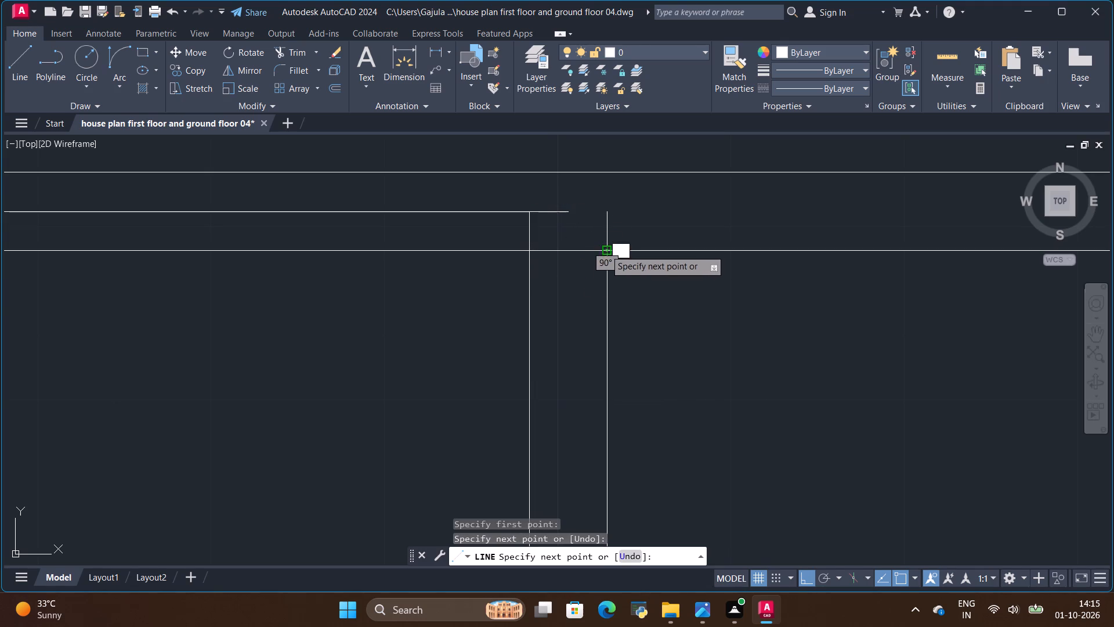
pyautogui.press('Escape')
# Copy the short line 4" and 3'4" south along the bath's east wall as the door jambs.
pyautogui.click(569, 250)
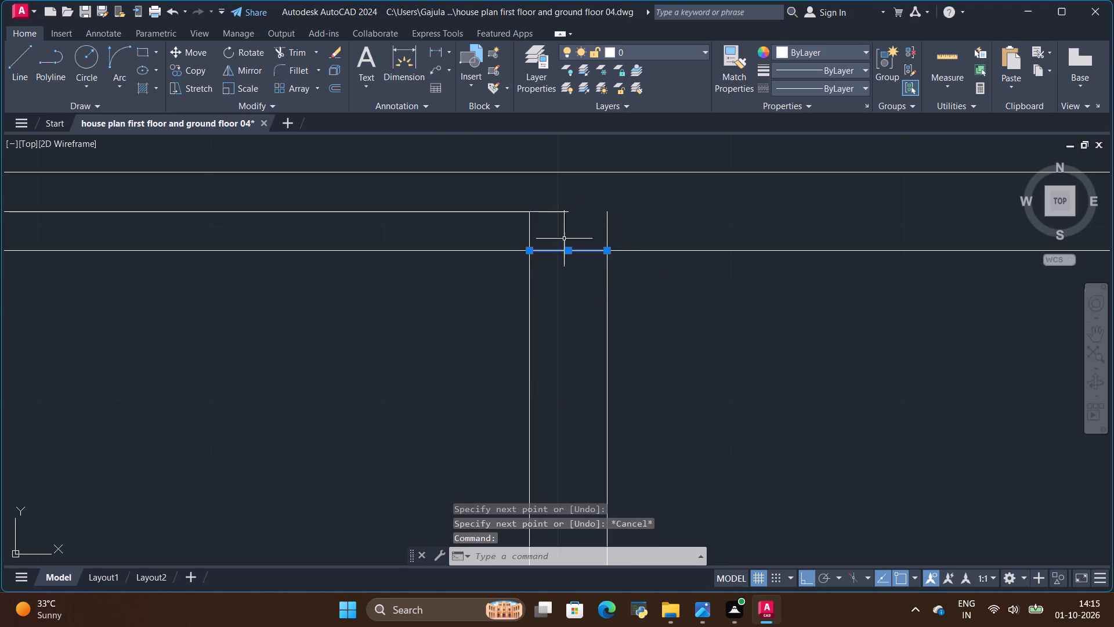
pyautogui.click(195, 69)
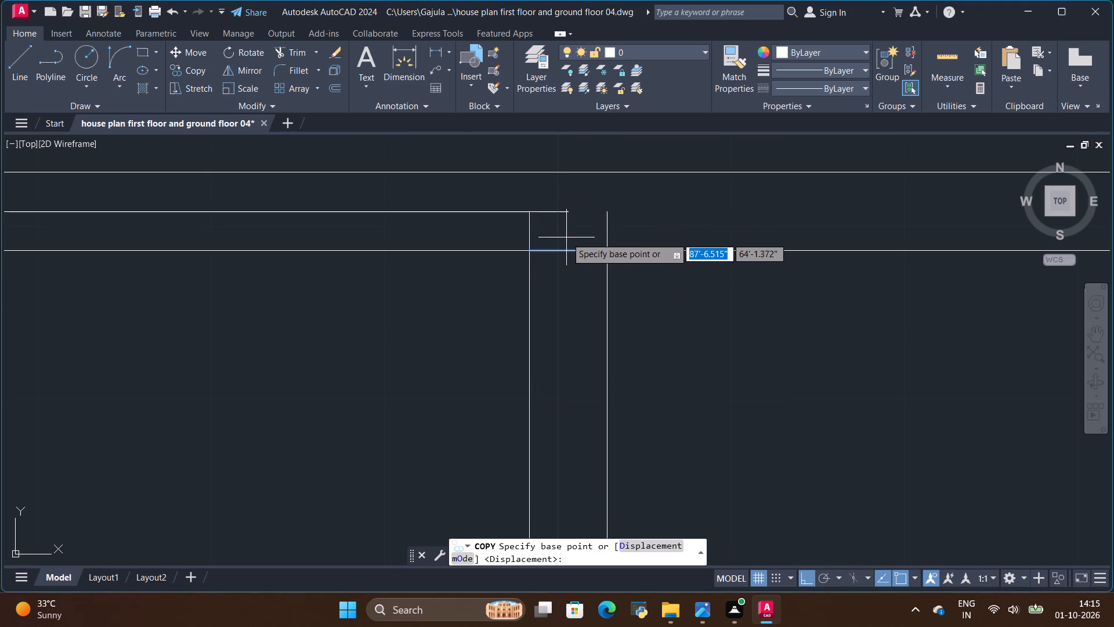
pyautogui.click(566, 251)
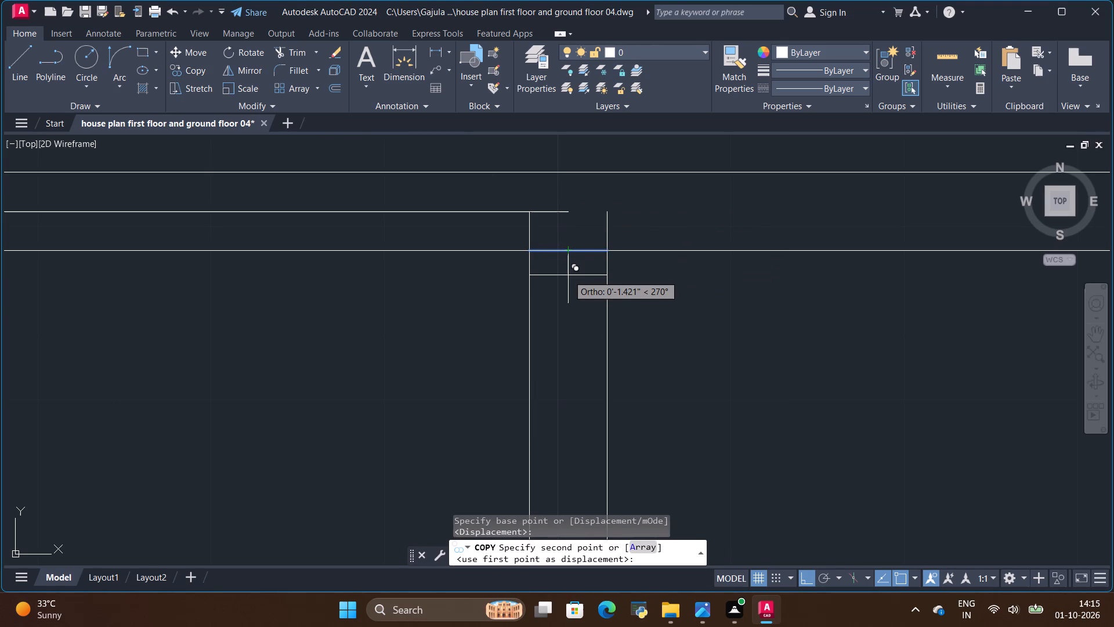
pyautogui.press('BackSpace')
pyautogui.press('BackSpace')
pyautogui.press('4')
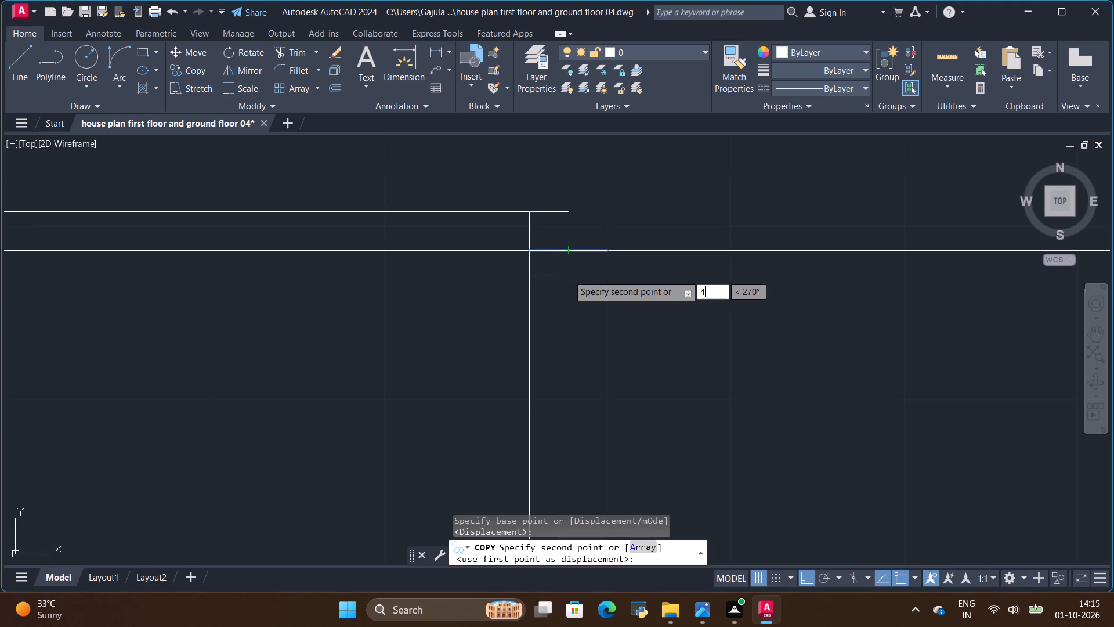
pyautogui.hotkey('shift', '"')
pyautogui.press('Return')
pyautogui.press('BackSpace')
pyautogui.press('BackSpace')
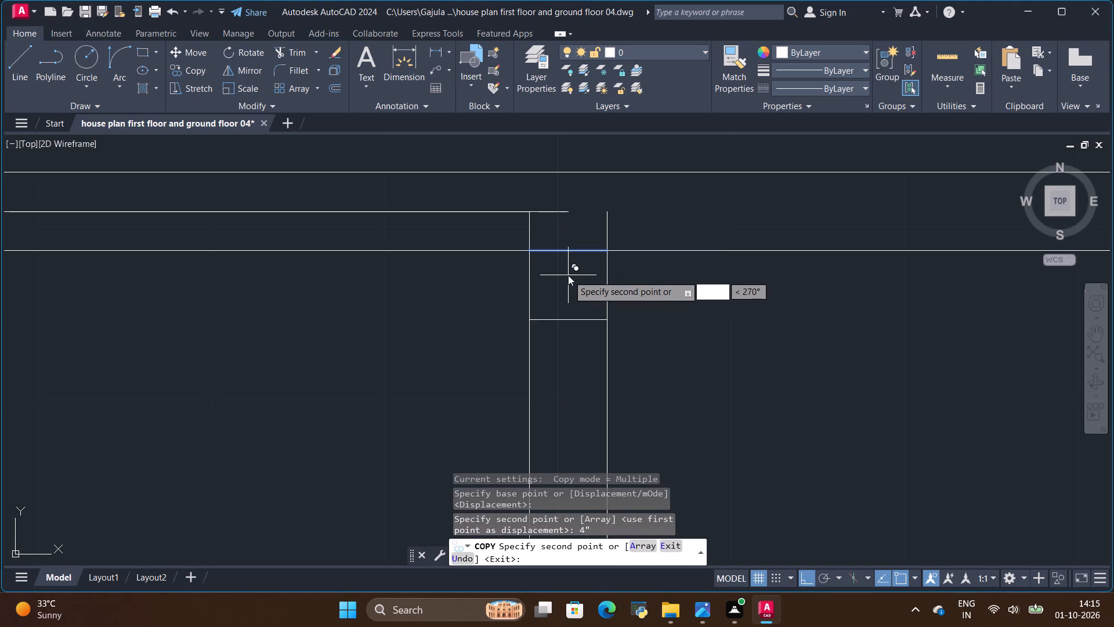
pyautogui.press('3')
pyautogui.write('\'4"')
pyautogui.press('Return')
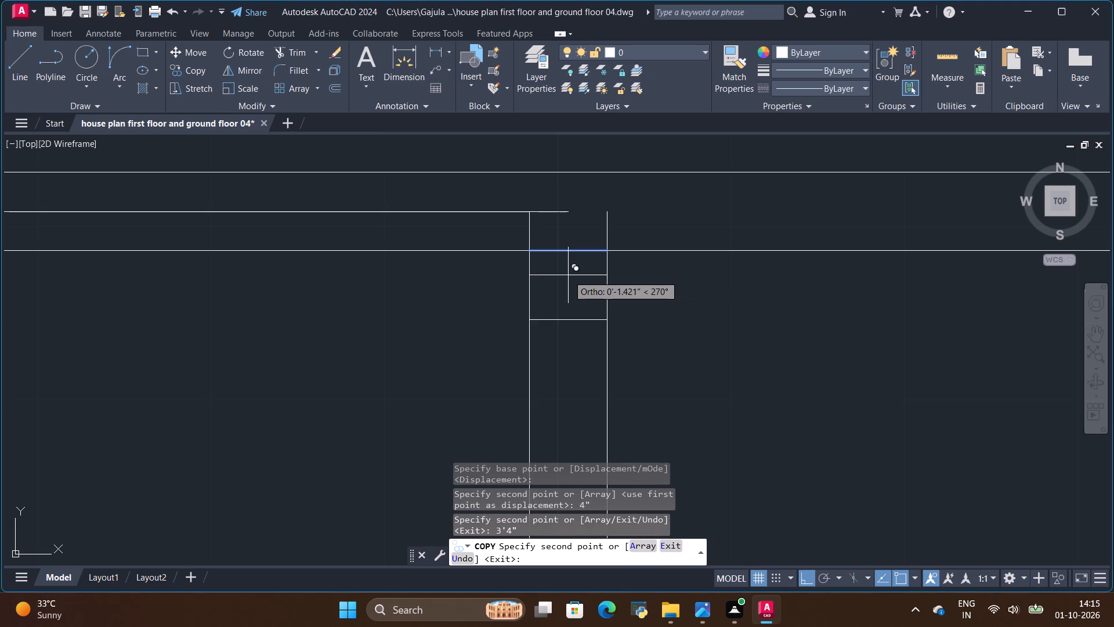
pyautogui.scroll(-4, 576, 281)
pyautogui.press('Escape')
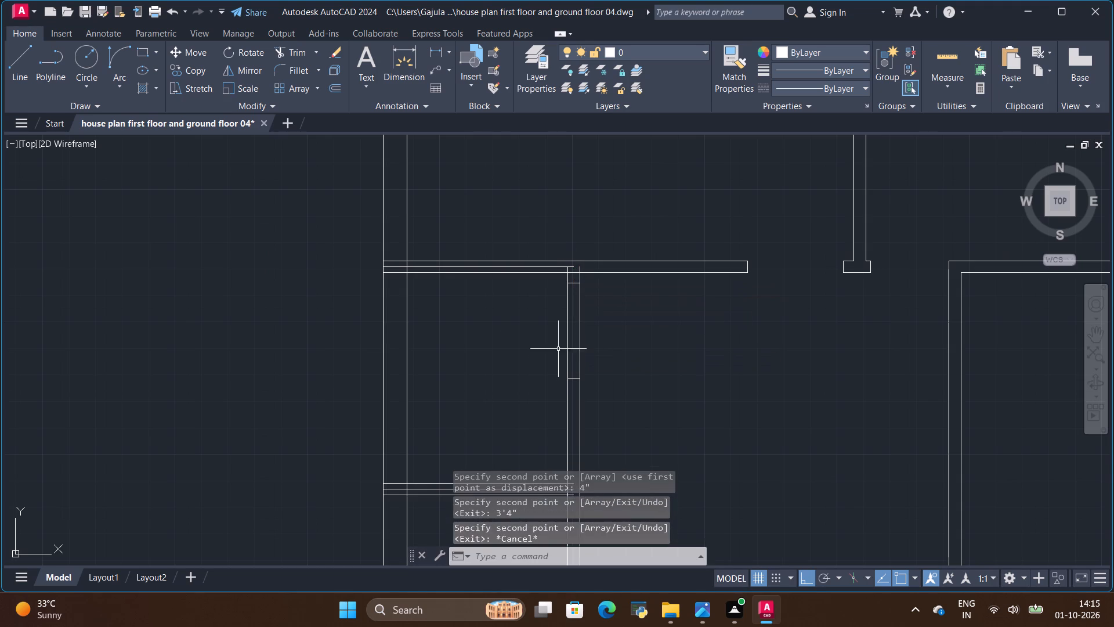
# Trim the bath's east wall lines between the two jambs to open the doorway.
pyautogui.click(294, 51)
pyautogui.scroll(1, 634, 401)
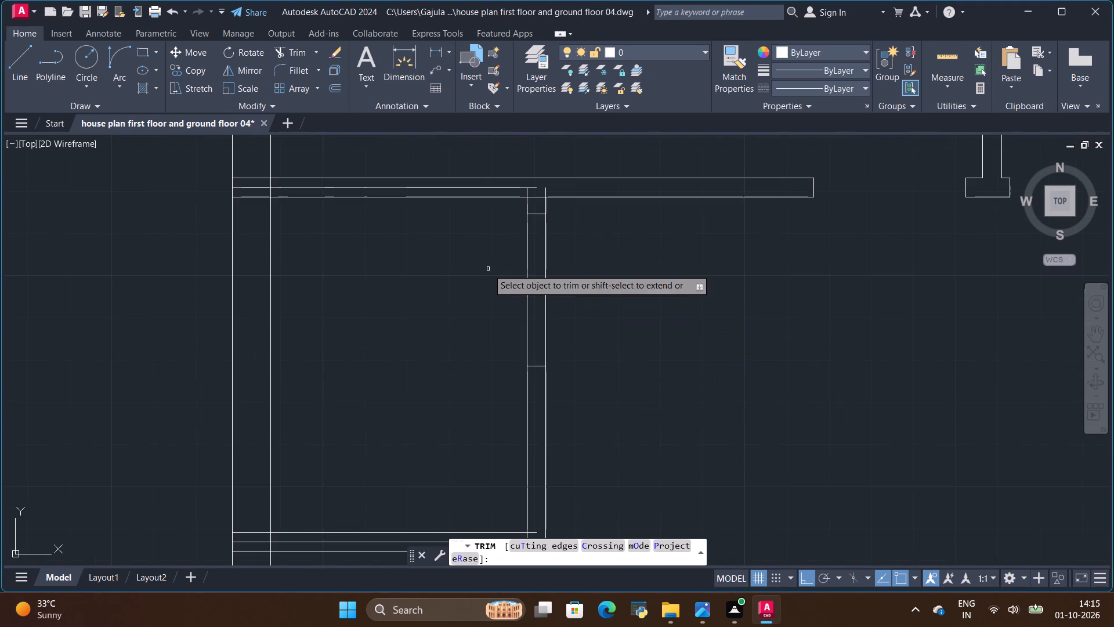
pyautogui.moveTo(488, 269); pyautogui.dragTo(595, 276)
# Trim the overlapping wall ends and the extra middle line where the bath's east wall meets the bedroom-hall cross-wall.
pyautogui.scroll(4, 527, 182)
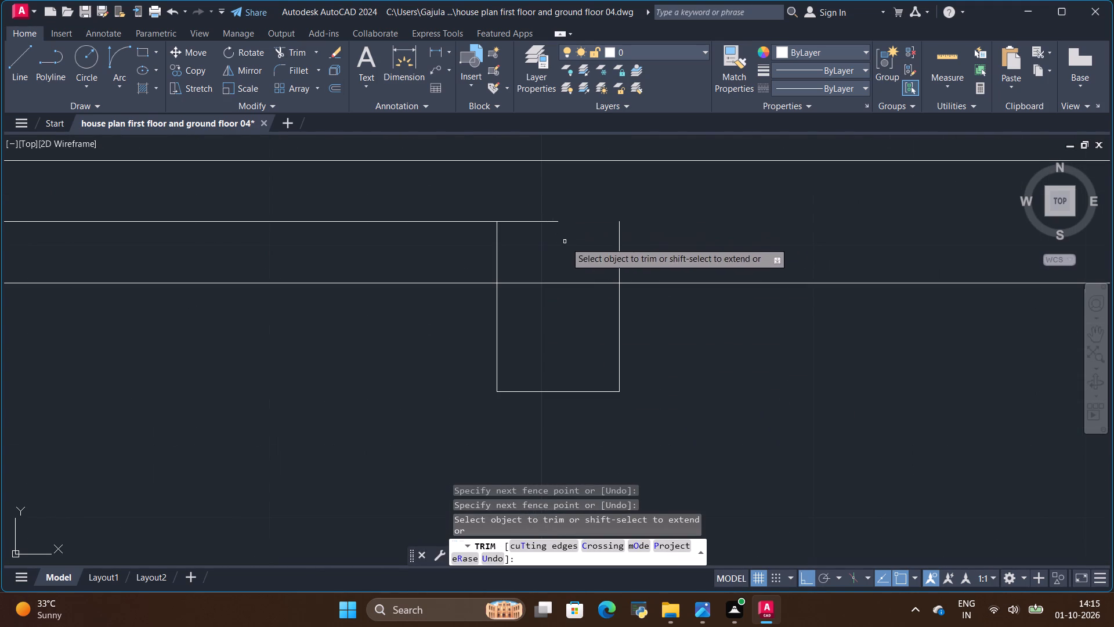
pyautogui.moveTo(635, 241); pyautogui.dragTo(594, 297)
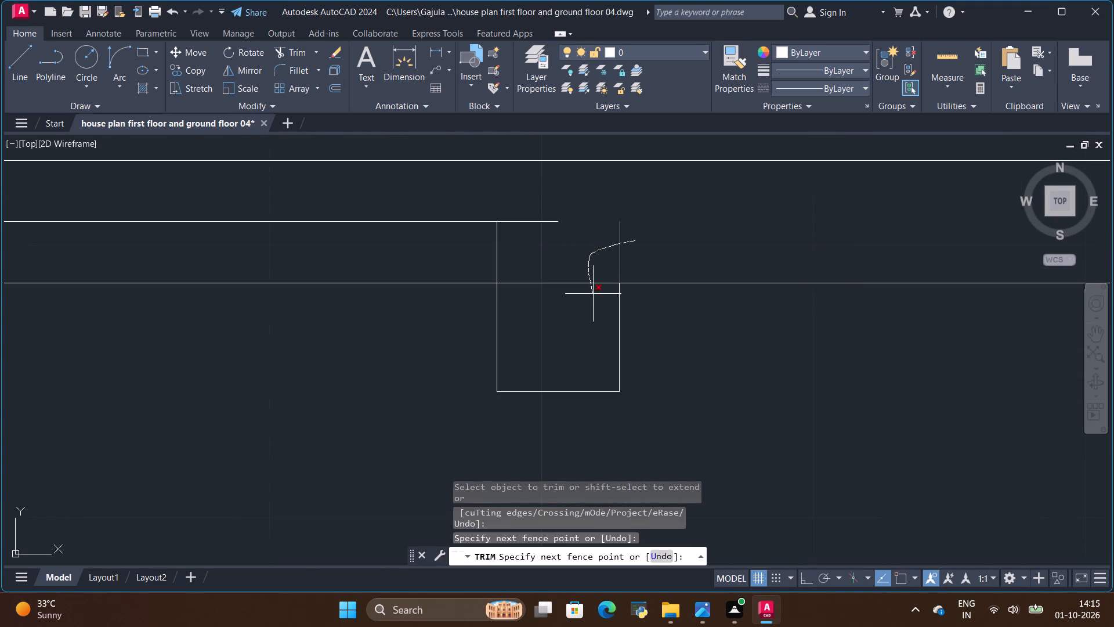
pyautogui.moveTo(594, 297); pyautogui.dragTo(478, 206)
pyautogui.scroll(-6, 568, 254)
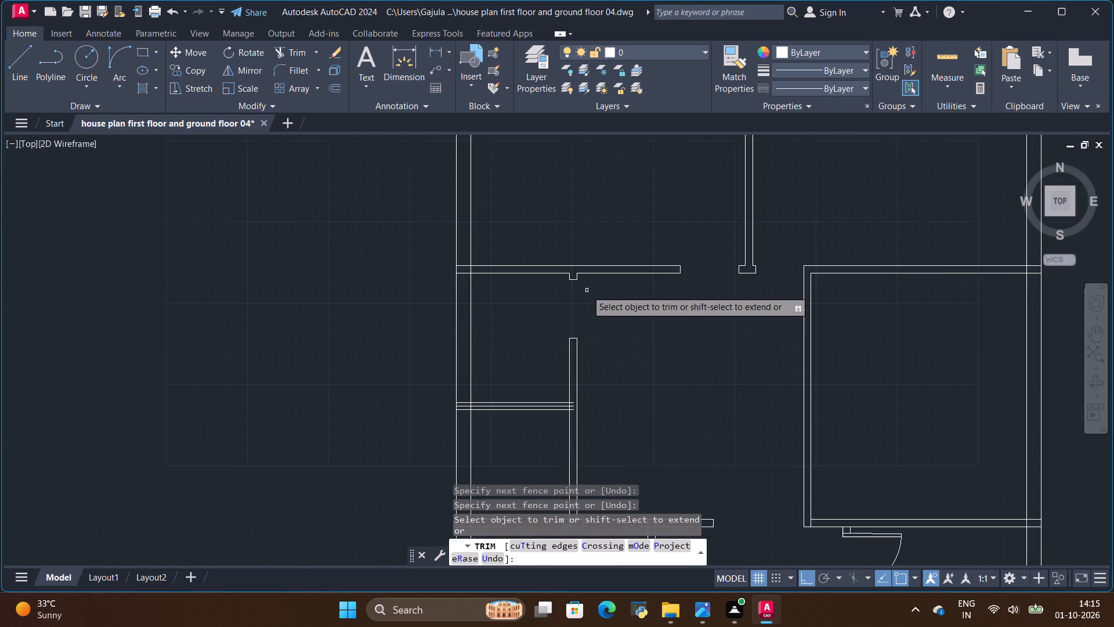
# Trim the bath-toilet partition's overlapping ends at the east wall and remove its extra middle line.
pyautogui.scroll(3, 553, 436)
pyautogui.scroll(2, 609, 340)
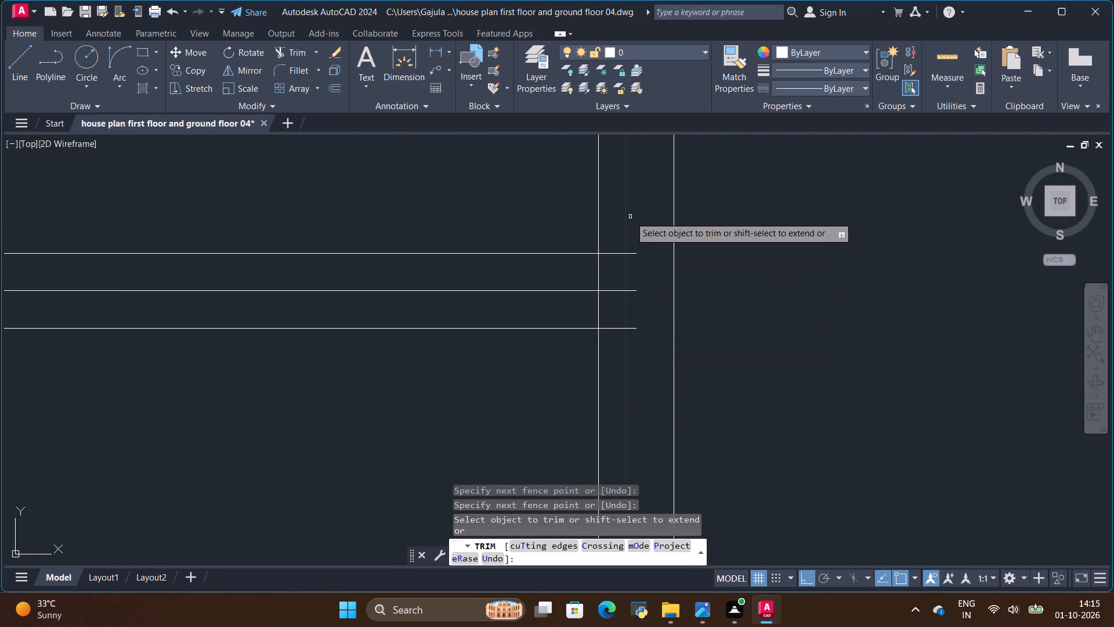
pyautogui.moveTo(624, 216); pyautogui.dragTo(574, 284)
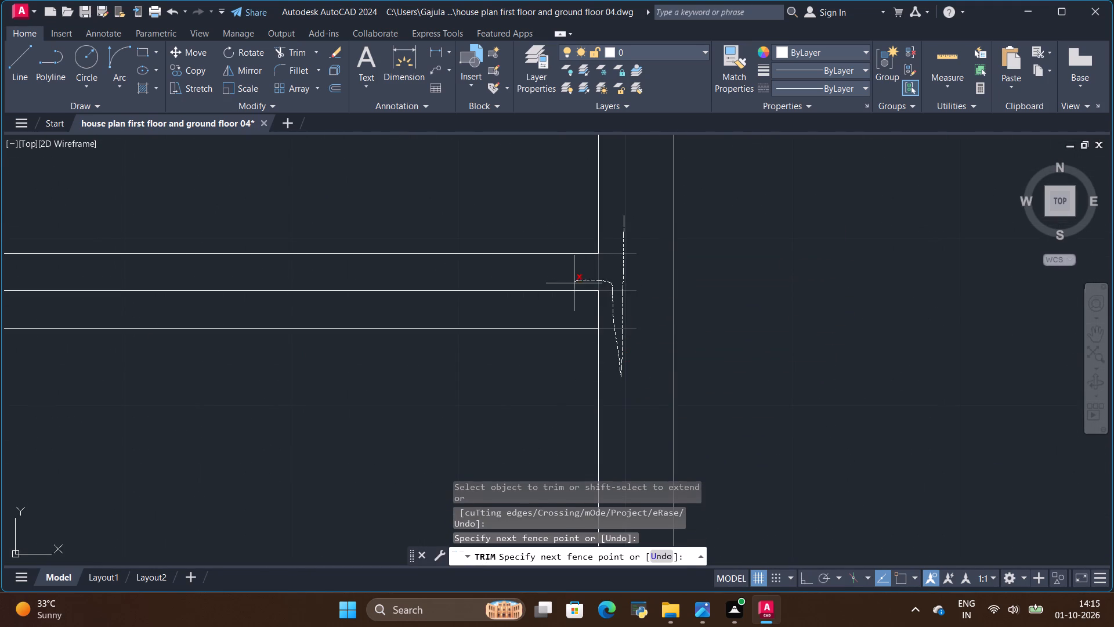
pyautogui.moveTo(574, 284); pyautogui.dragTo(616, 305)
pyautogui.scroll(-5, 606, 307)
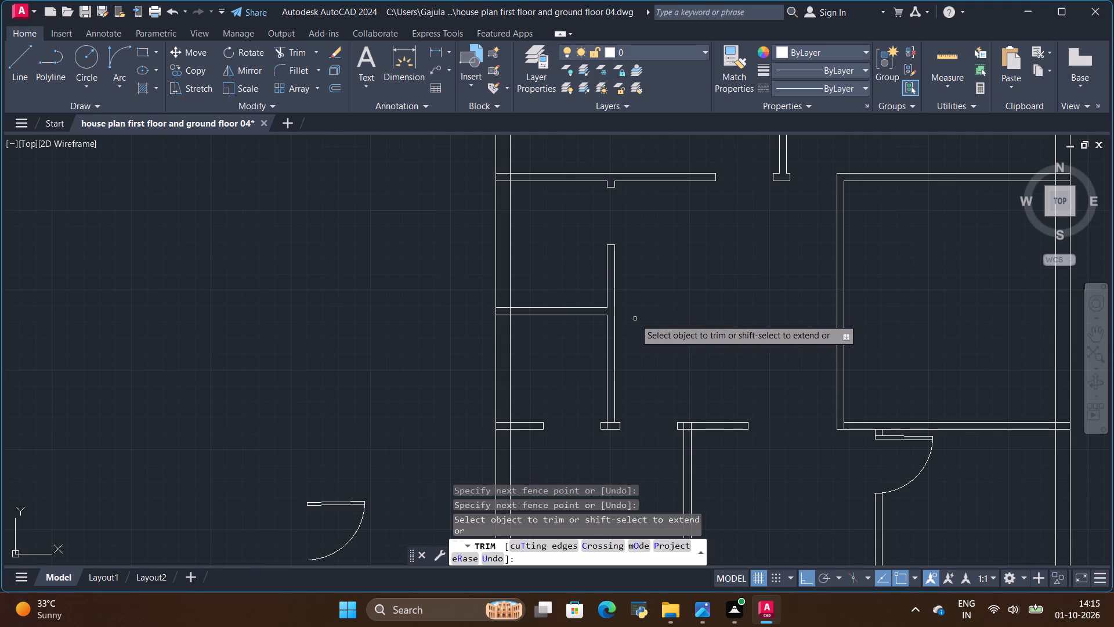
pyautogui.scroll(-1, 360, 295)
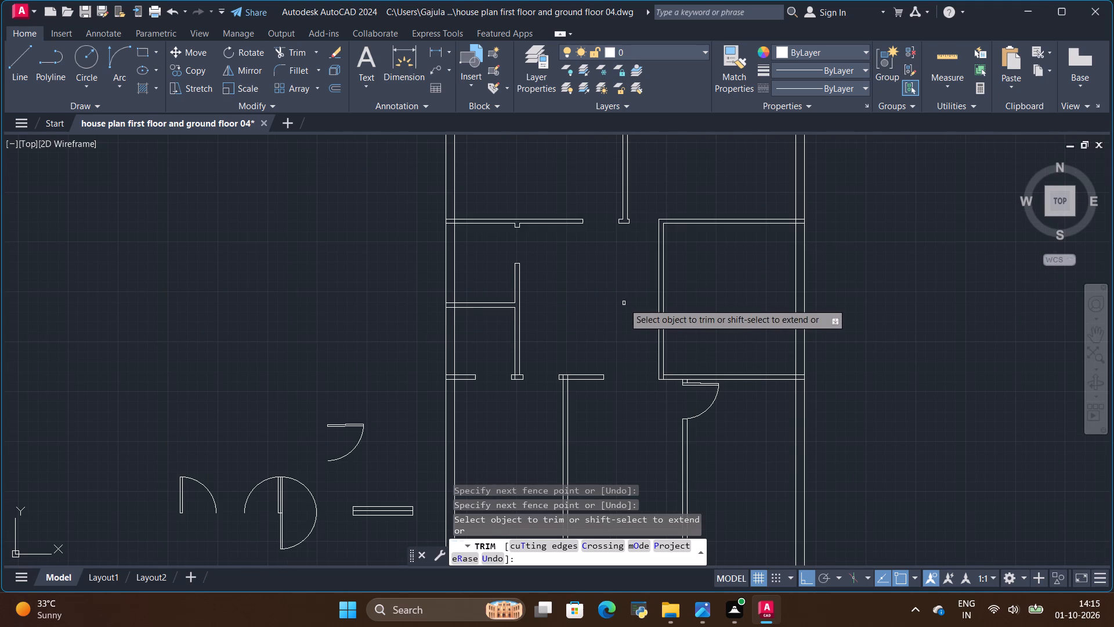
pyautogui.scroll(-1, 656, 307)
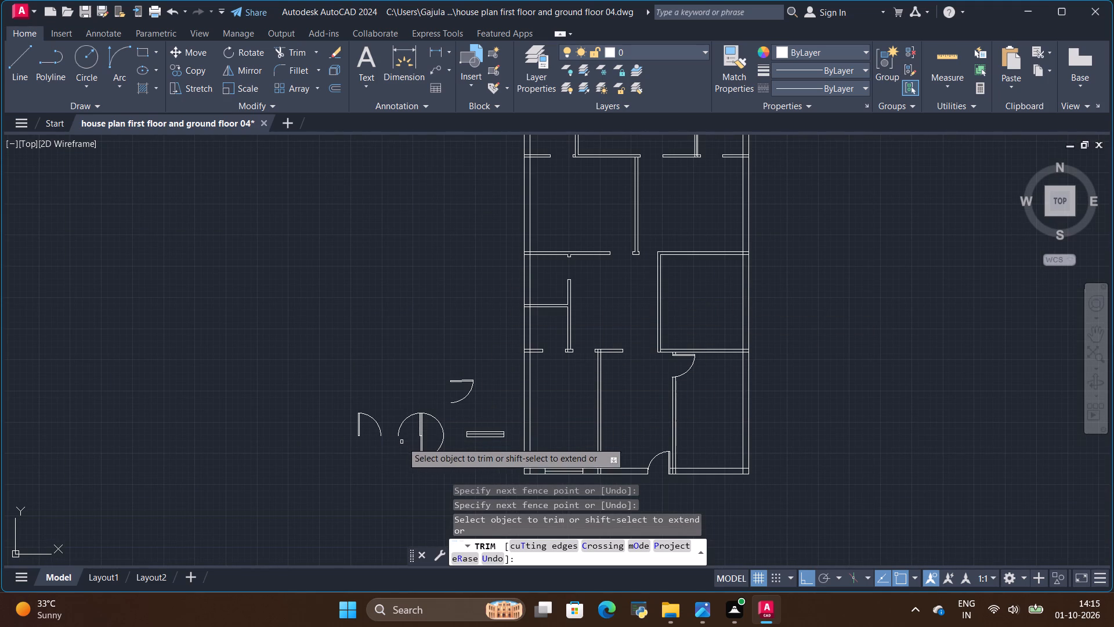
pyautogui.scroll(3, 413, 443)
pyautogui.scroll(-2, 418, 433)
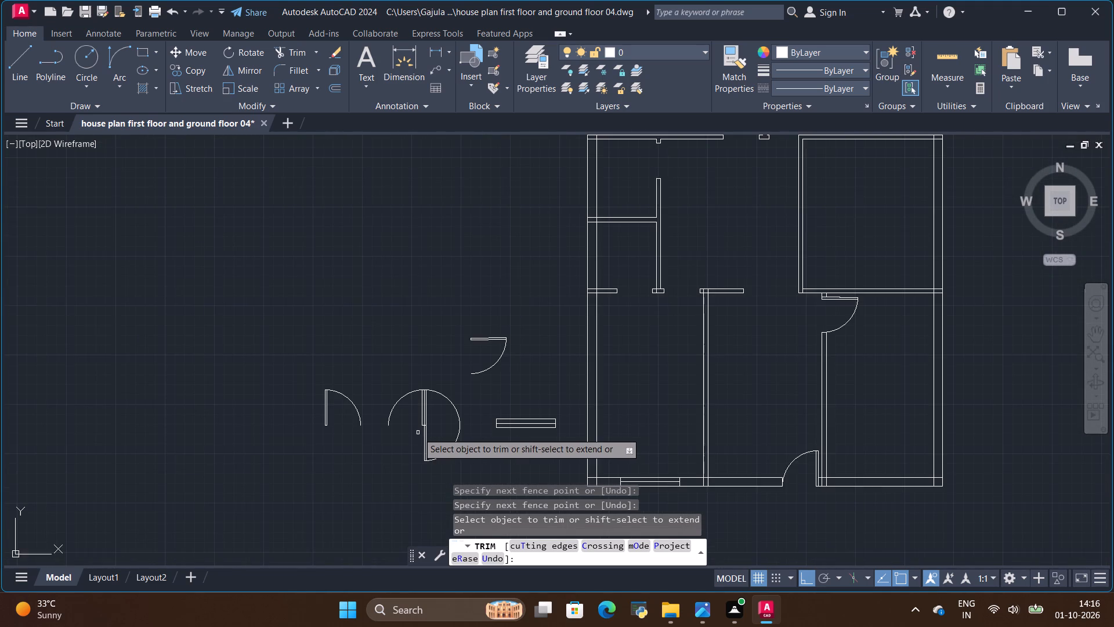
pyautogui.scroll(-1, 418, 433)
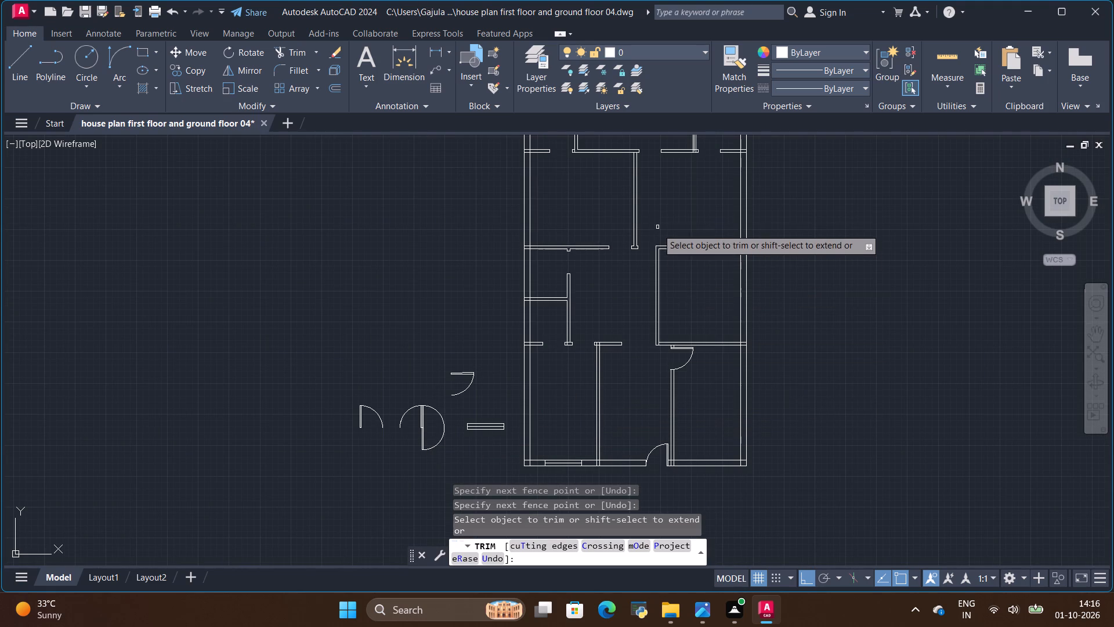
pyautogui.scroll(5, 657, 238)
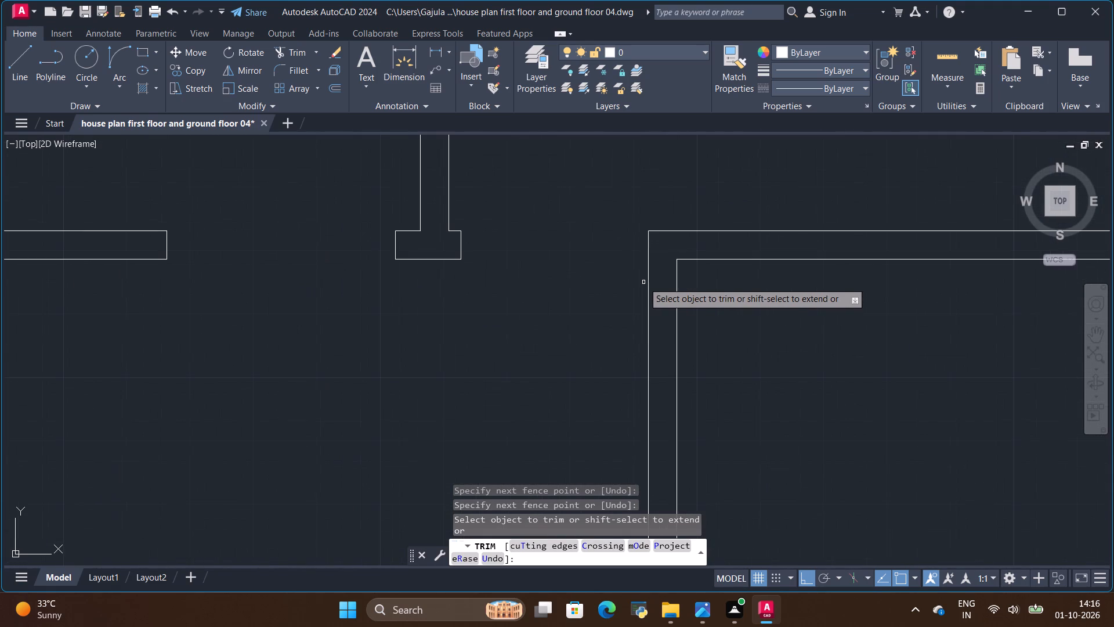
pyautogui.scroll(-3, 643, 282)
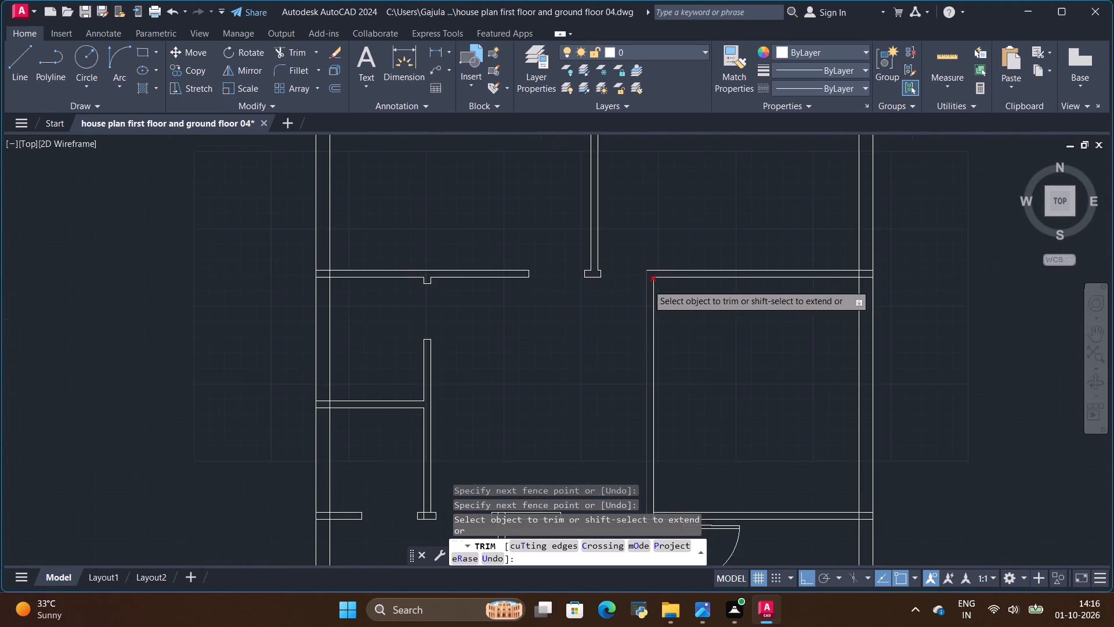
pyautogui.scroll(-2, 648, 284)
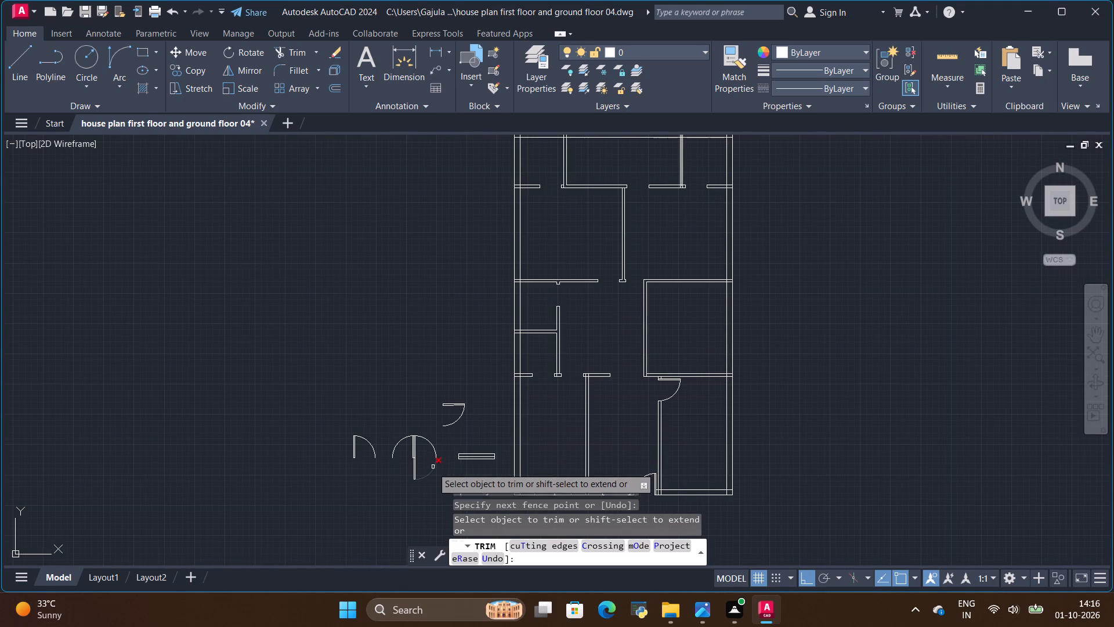
# Copy the west-swinging door symbol from outside the plan into the bedroom-hall cross-wall opening, its leaf's lower corner at the short wall stub's southwest corner.
pyautogui.scroll(2, 425, 473)
pyautogui.scroll(1, 381, 438)
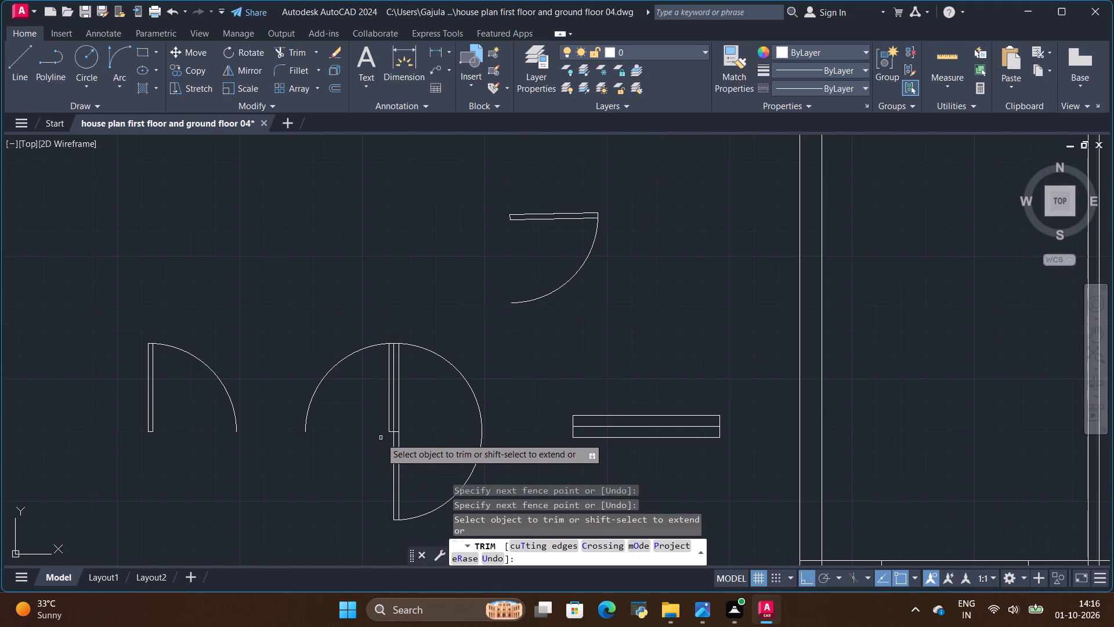
pyautogui.press('space')
pyautogui.click(255, 484)
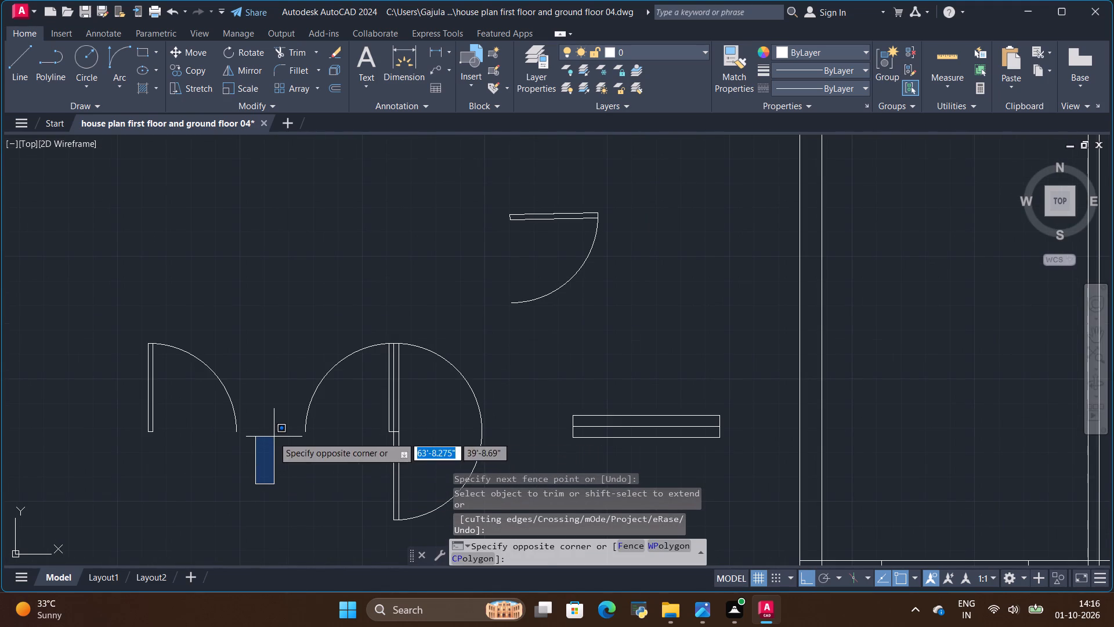
pyautogui.click(267, 437)
pyautogui.scroll(2, 325, 415)
pyautogui.click(305, 340)
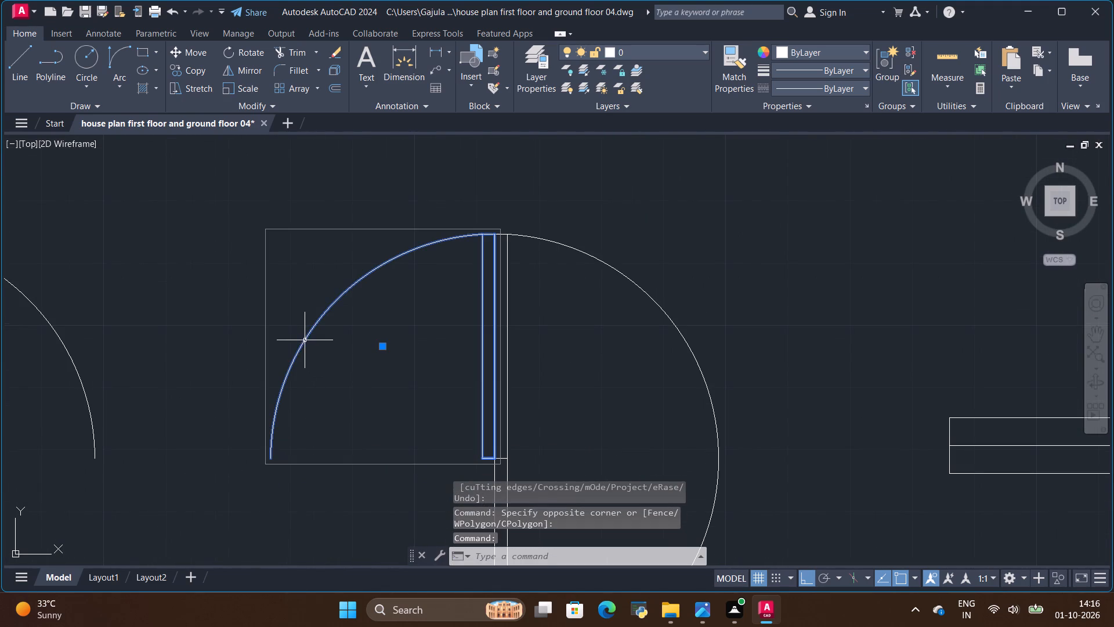
pyautogui.scroll(-1, 403, 375)
pyautogui.scroll(1, 464, 440)
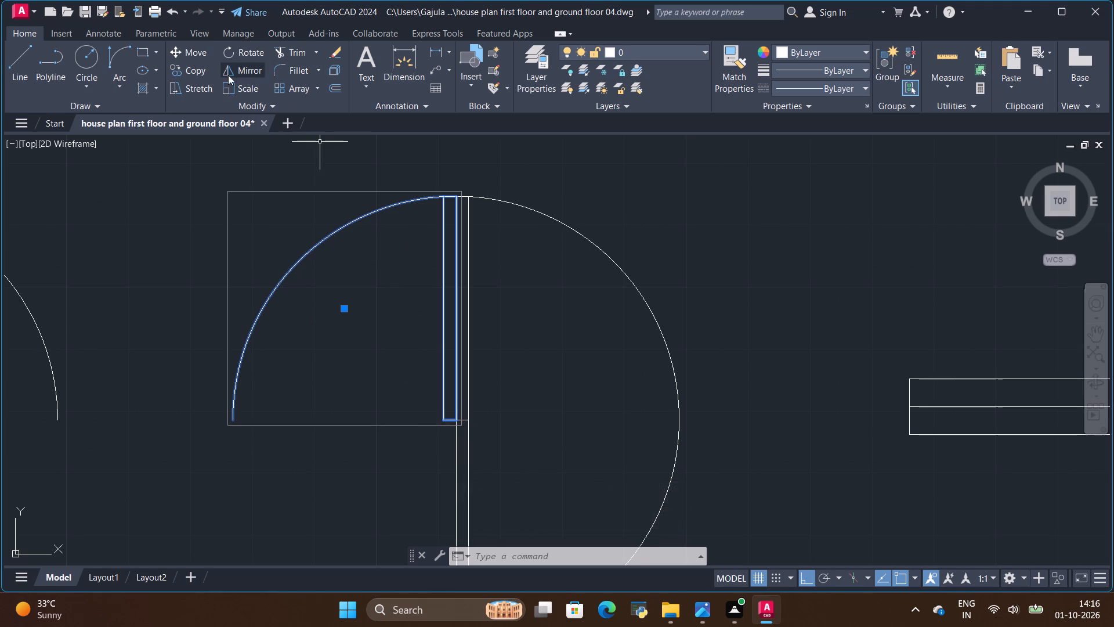
pyautogui.click(195, 74)
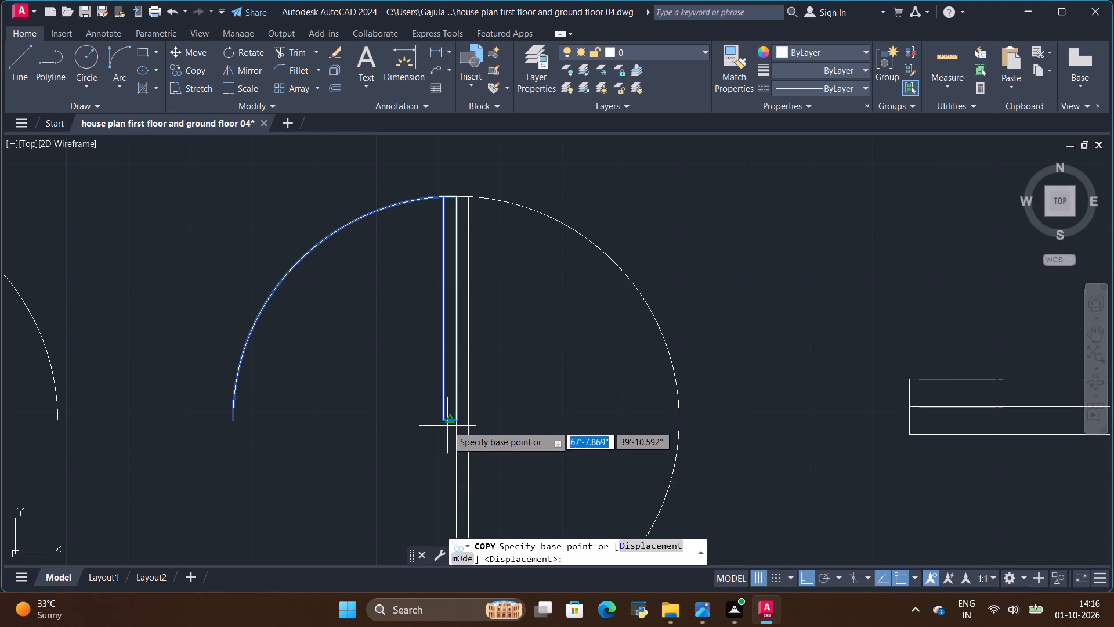
pyautogui.scroll(2, 449, 434)
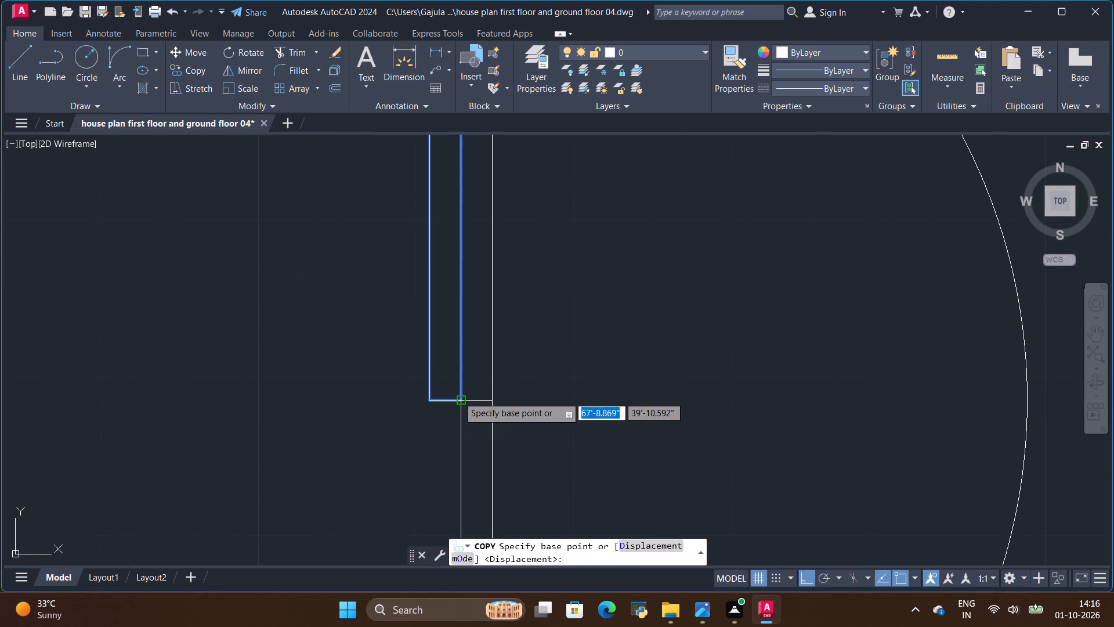
pyautogui.click(458, 397)
pyautogui.scroll(-4, 275, 460)
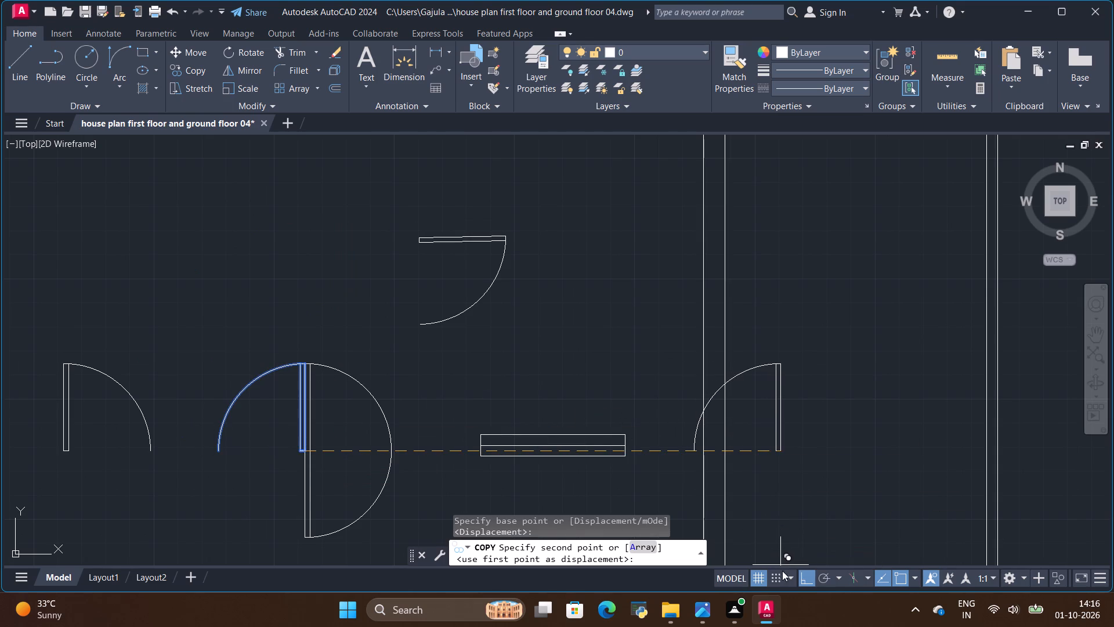
pyautogui.click(809, 582)
pyautogui.scroll(-3, 517, 405)
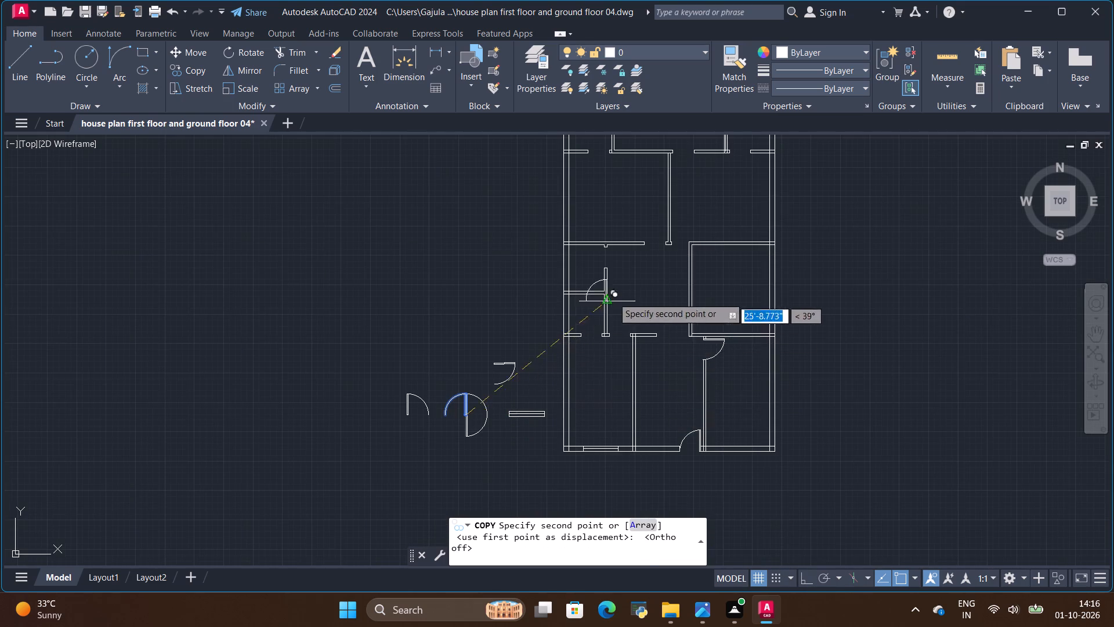
pyautogui.scroll(4, 654, 229)
pyautogui.scroll(1, 682, 301)
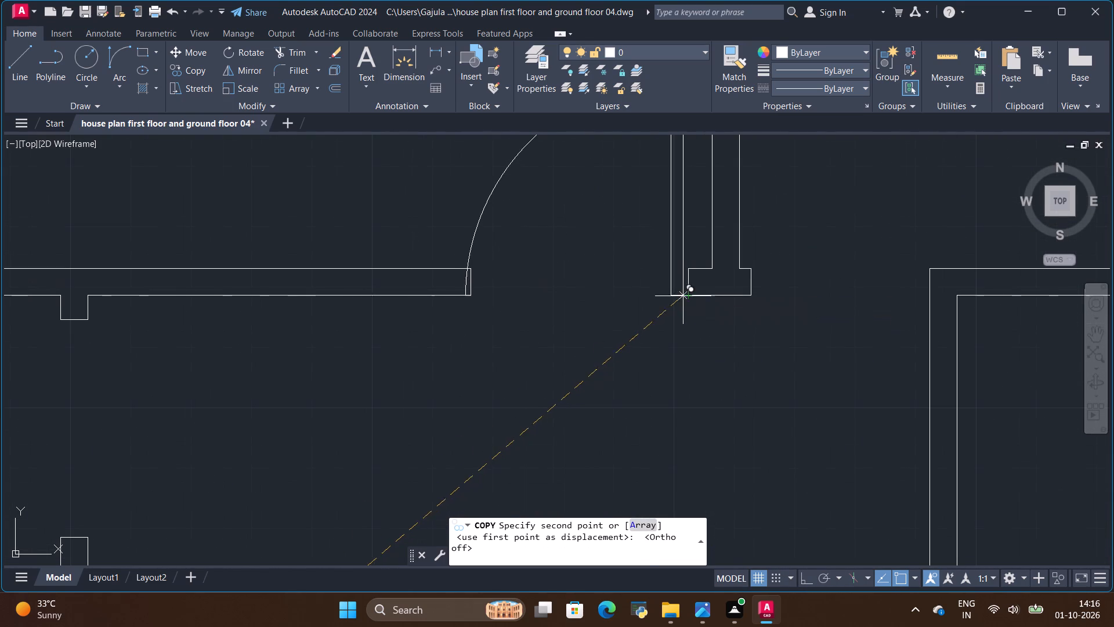
pyautogui.click(687, 294)
pyautogui.scroll(-1, 580, 375)
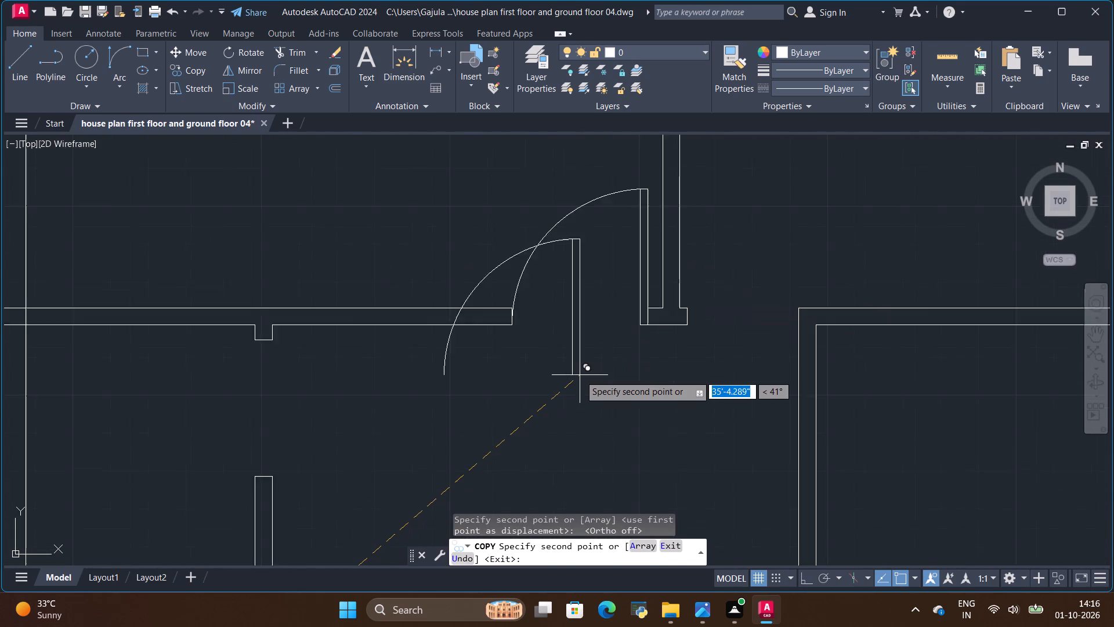
# Place a spare copy of the same door in the empty space west of the house.
pyautogui.scroll(-2, 580, 375)
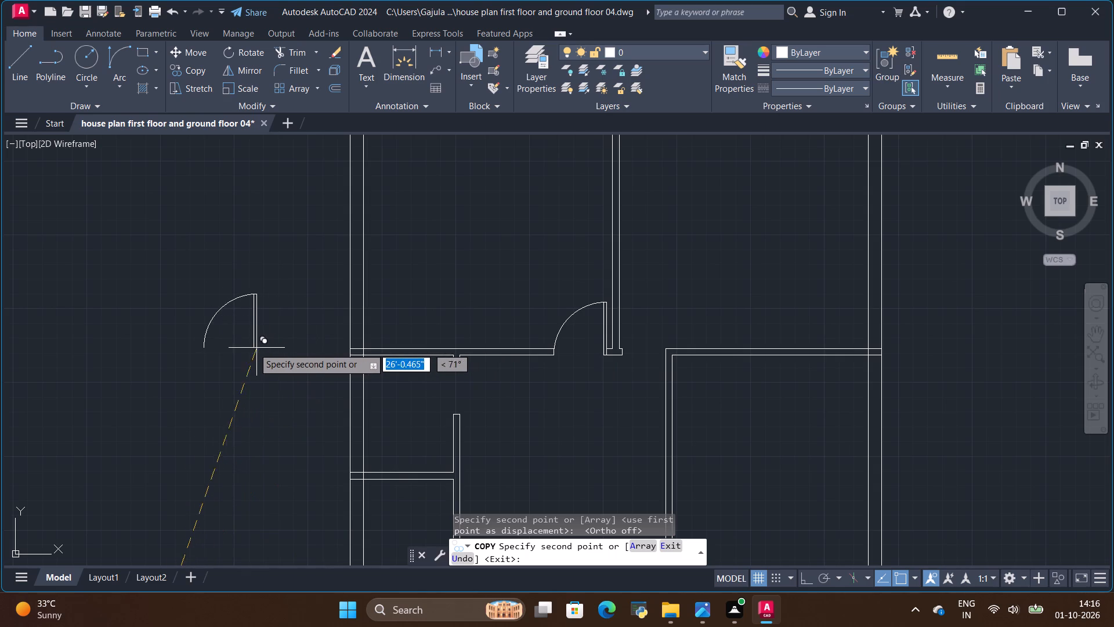
pyautogui.click(212, 339)
pyautogui.press('Escape')
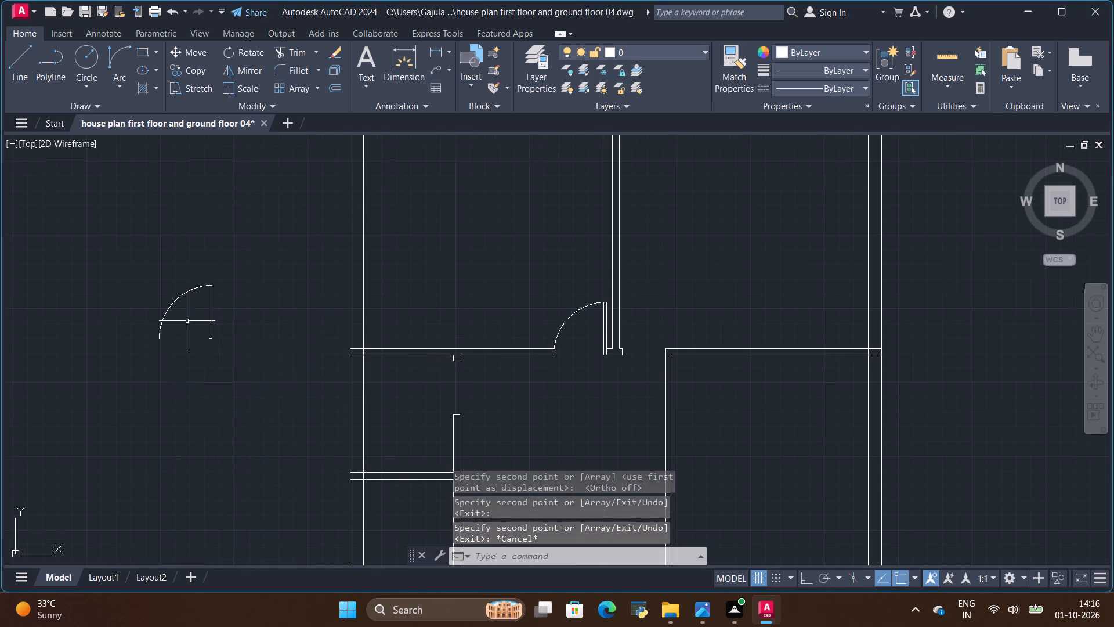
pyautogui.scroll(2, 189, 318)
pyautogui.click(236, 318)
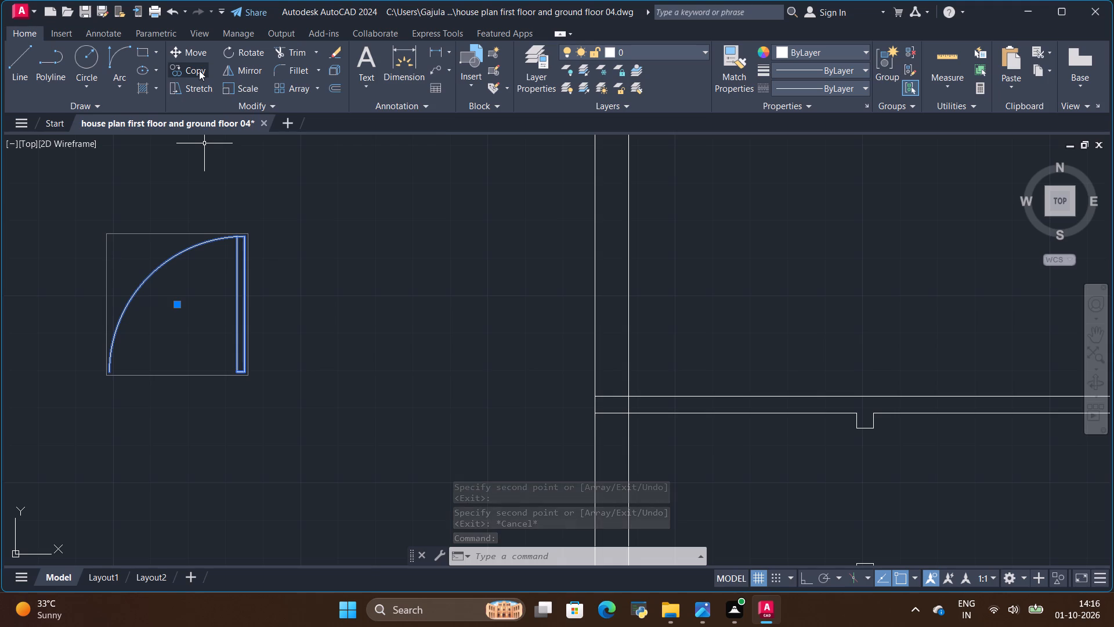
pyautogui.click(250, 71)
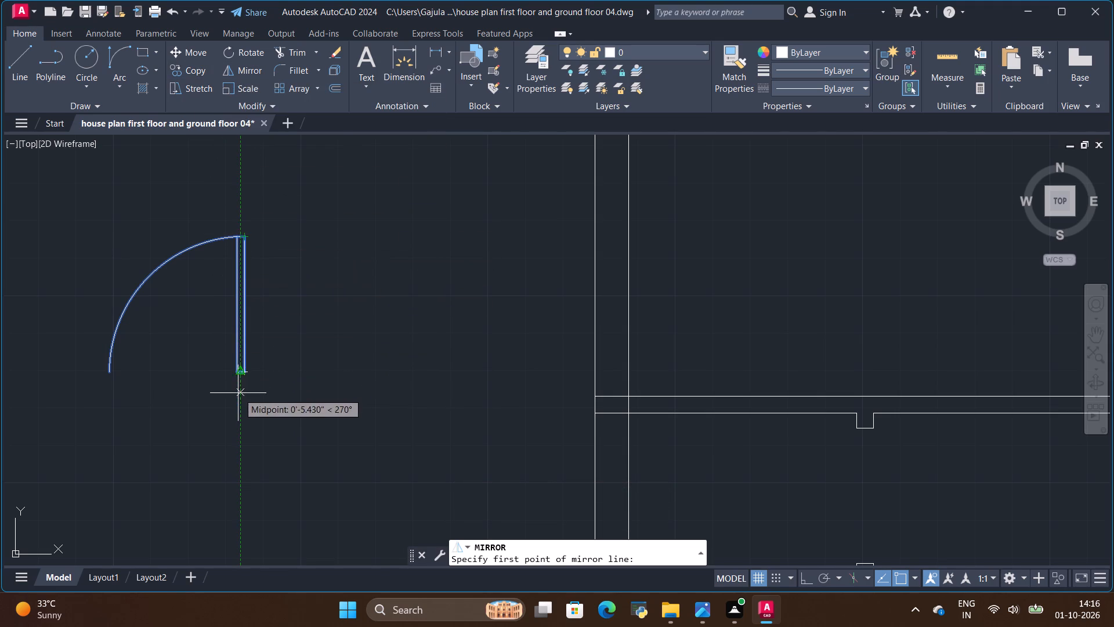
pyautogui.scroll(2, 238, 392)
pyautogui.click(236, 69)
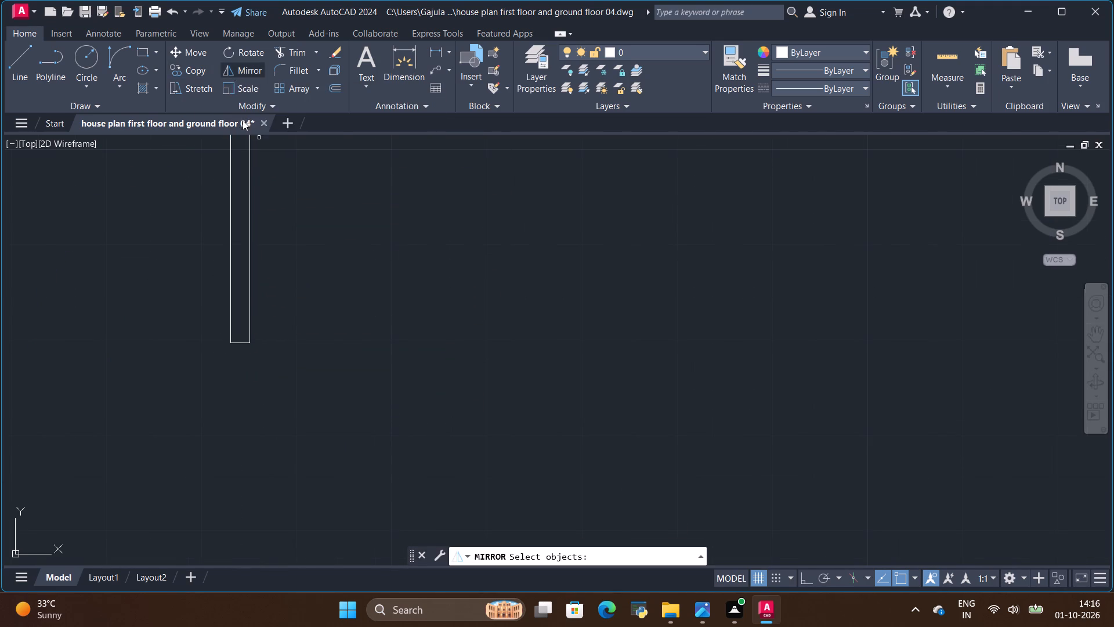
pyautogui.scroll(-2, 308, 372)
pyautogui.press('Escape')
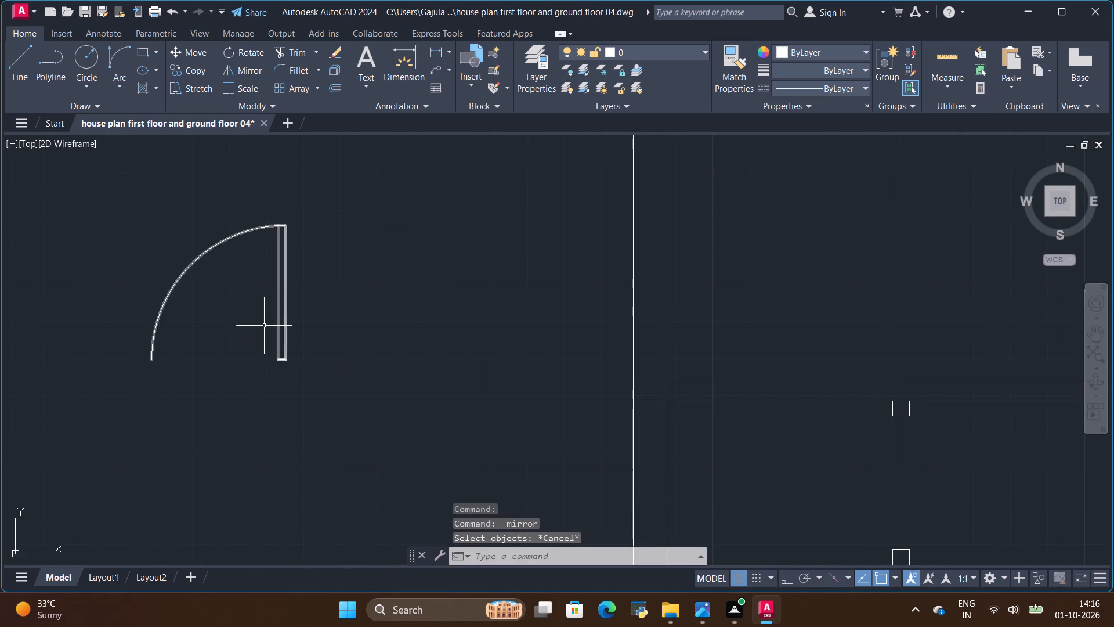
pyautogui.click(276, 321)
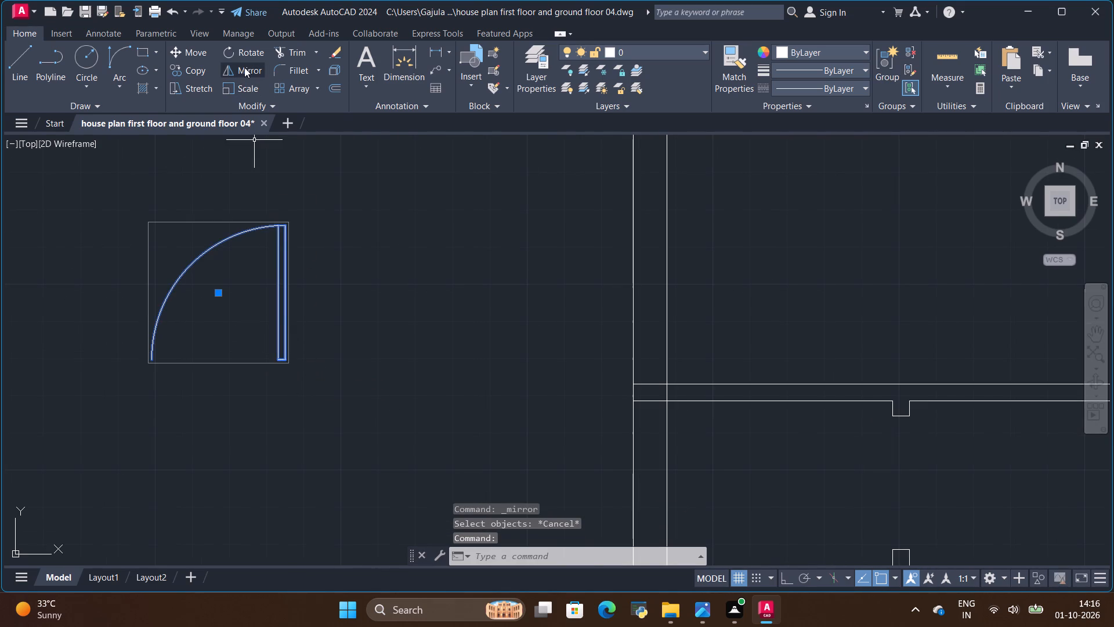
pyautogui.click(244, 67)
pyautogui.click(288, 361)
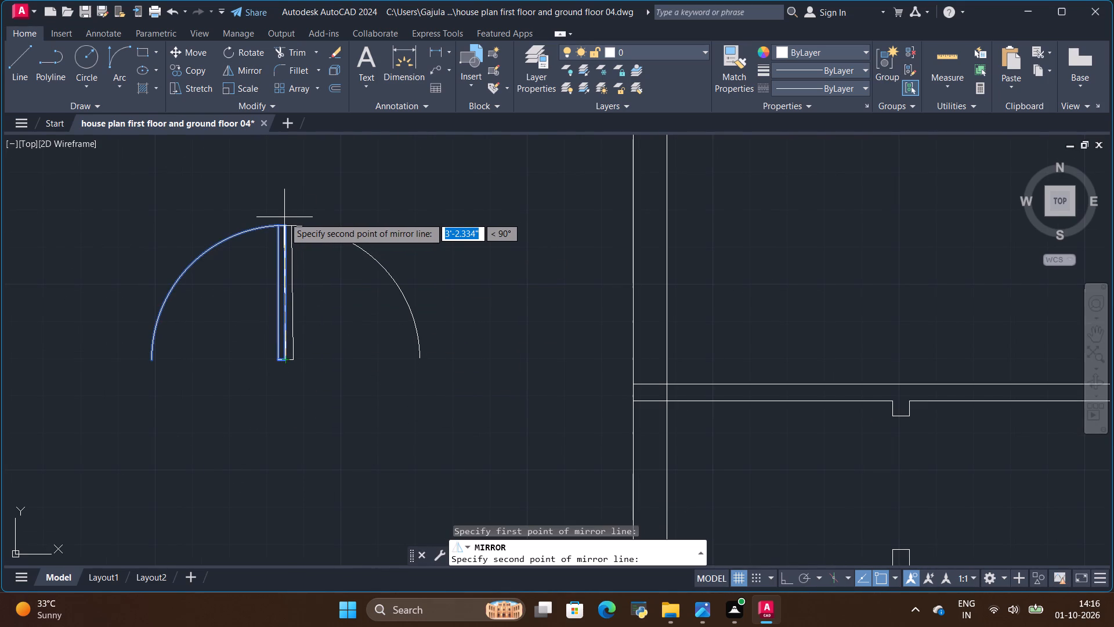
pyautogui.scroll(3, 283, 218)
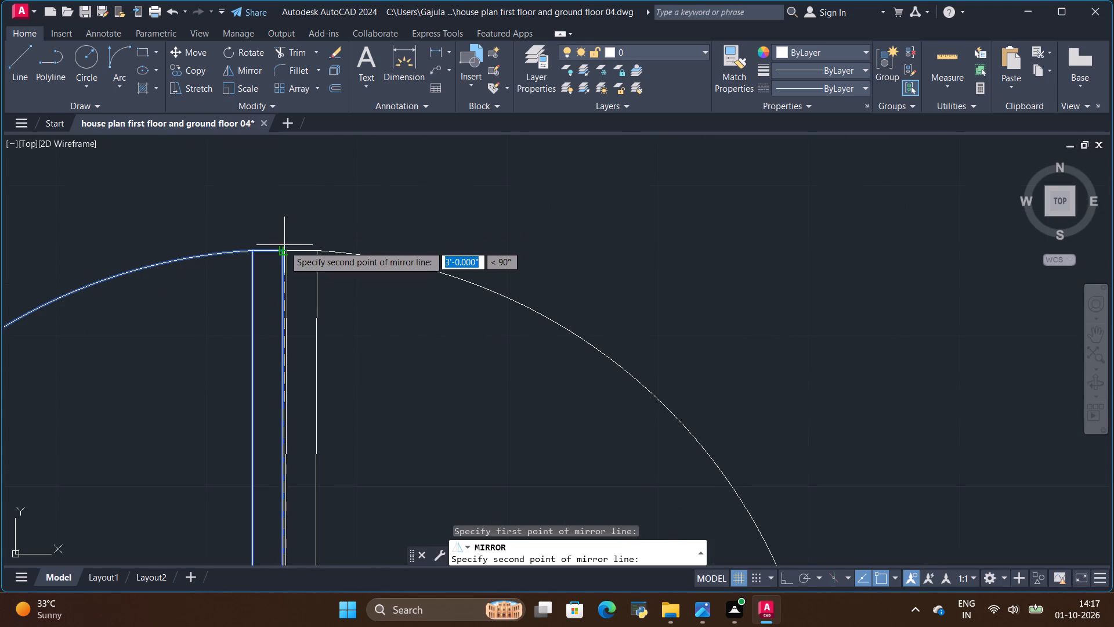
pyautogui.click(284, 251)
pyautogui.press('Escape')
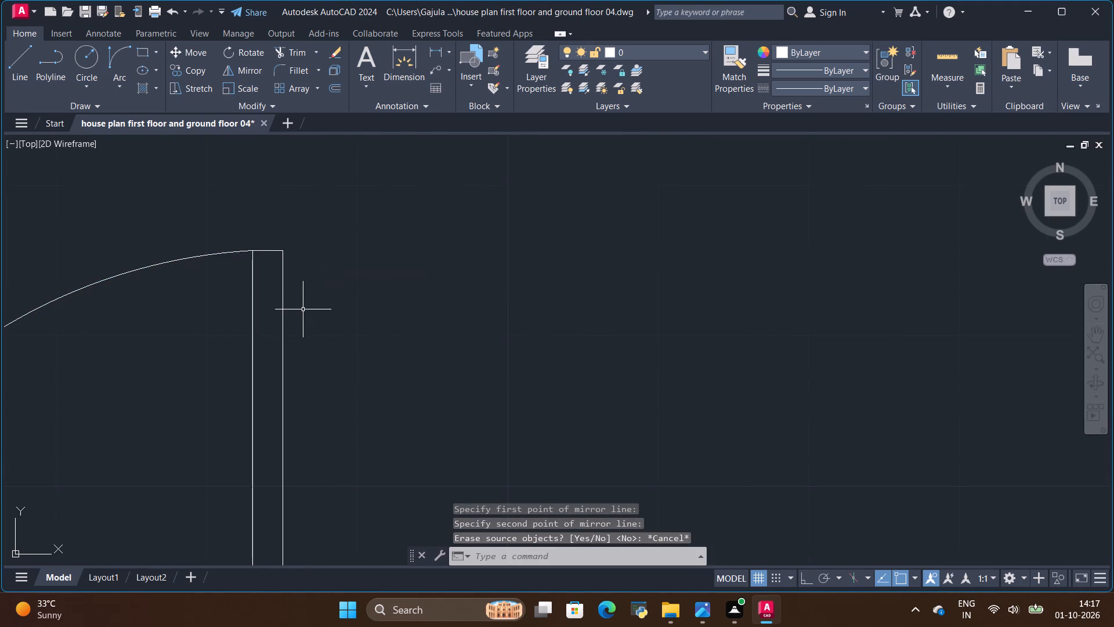
# Mirror the spare door about the vertical outer edge of its leaf, keeping the source door.
pyautogui.click(274, 251)
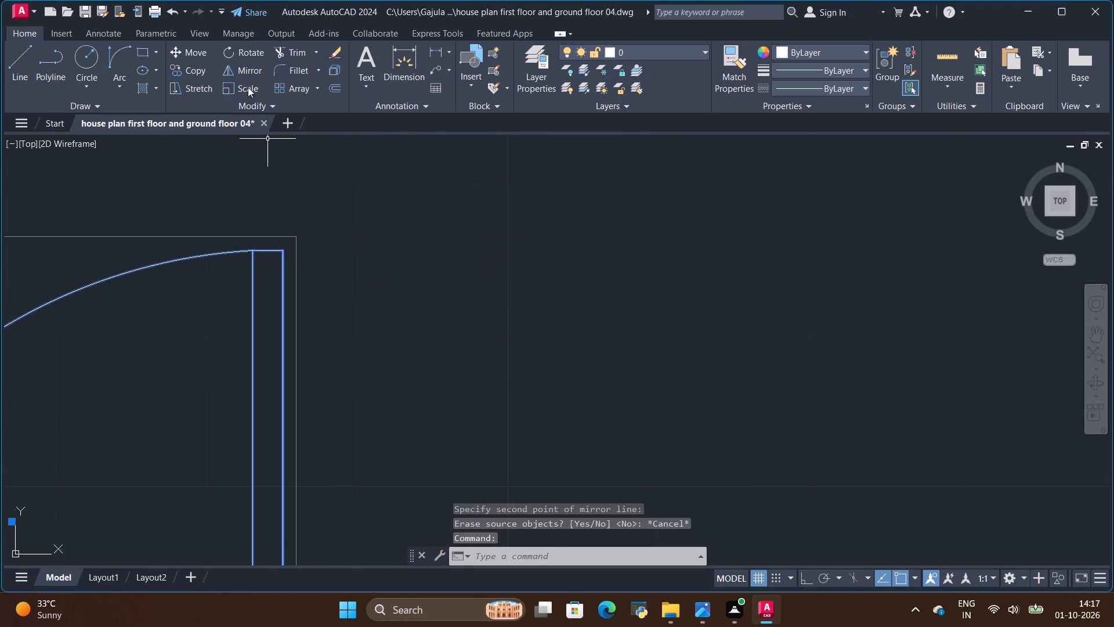
pyautogui.click(242, 71)
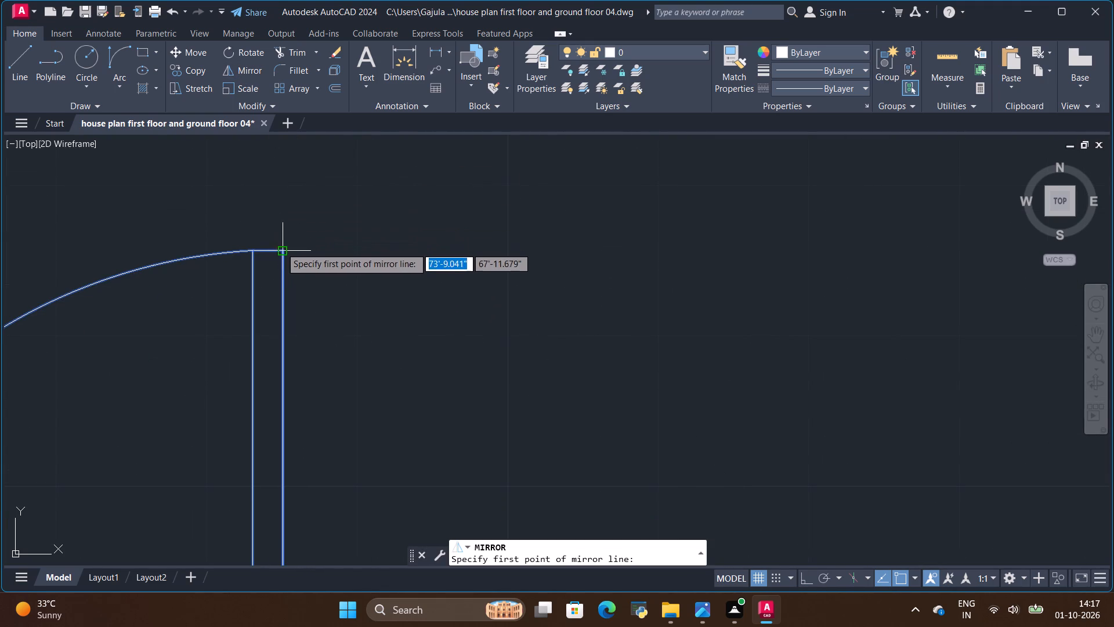
pyautogui.click(281, 248)
pyautogui.scroll(-4, 285, 392)
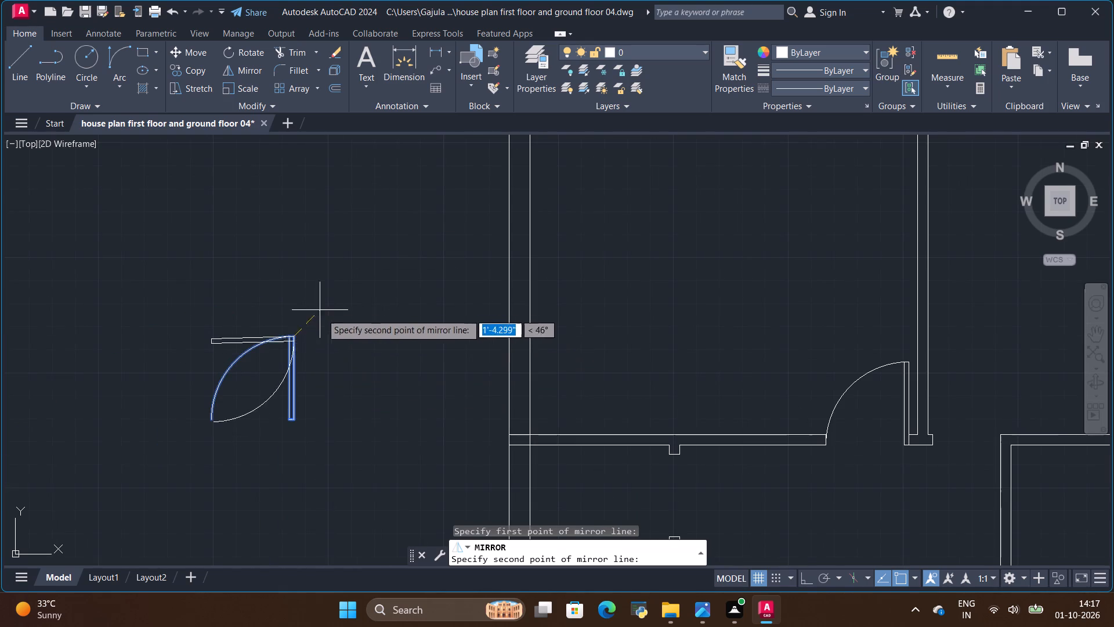
pyautogui.scroll(3, 293, 455)
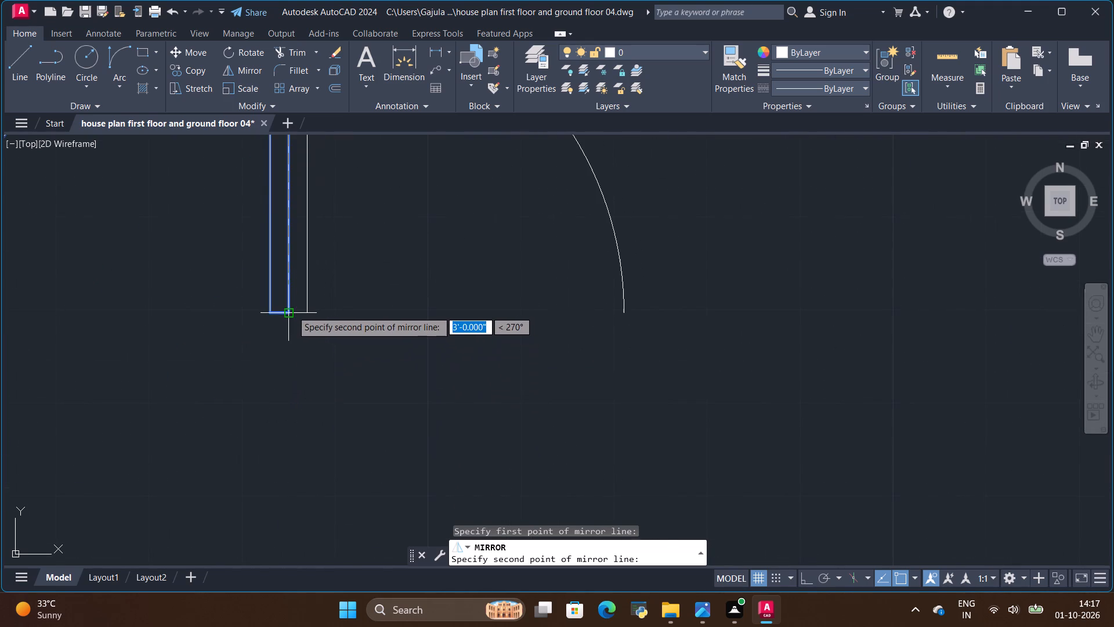
pyautogui.click(290, 314)
pyautogui.press('Return')
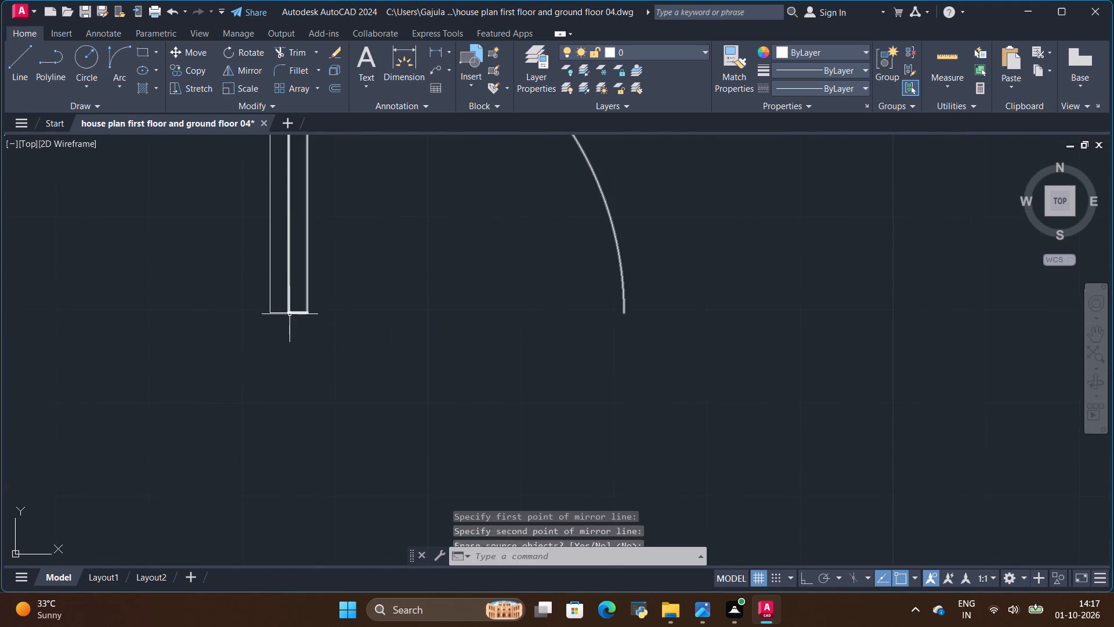
pyautogui.scroll(-2, 309, 397)
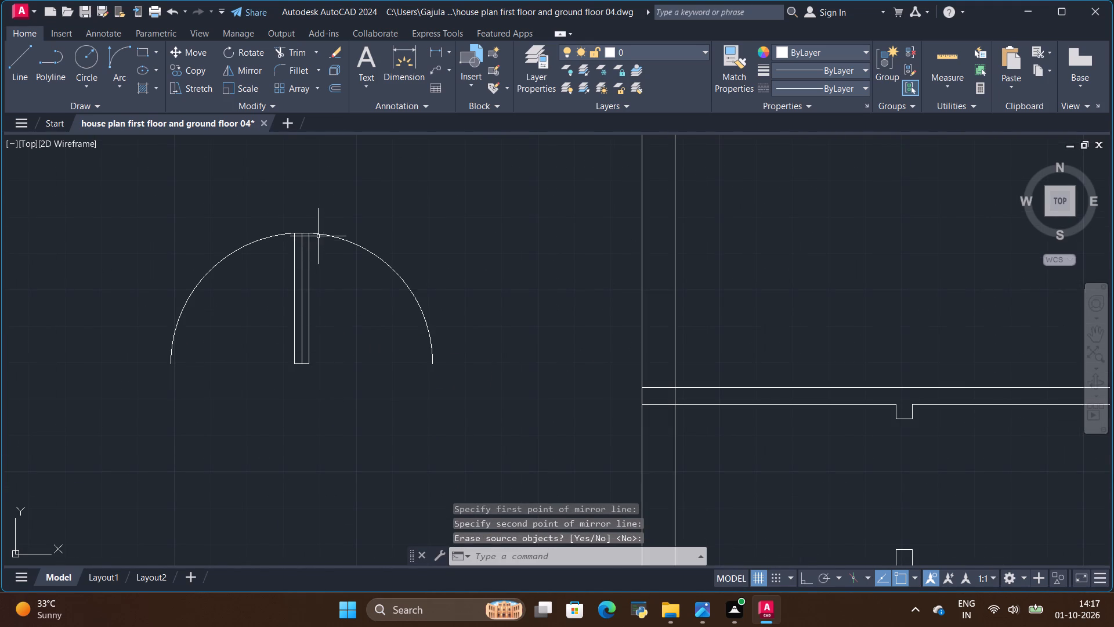
# Copy the mirrored east-swinging door by its leaf's inner lower corner to the southeast corner of the short wall stub in the cross-wall.
pyautogui.click(317, 235)
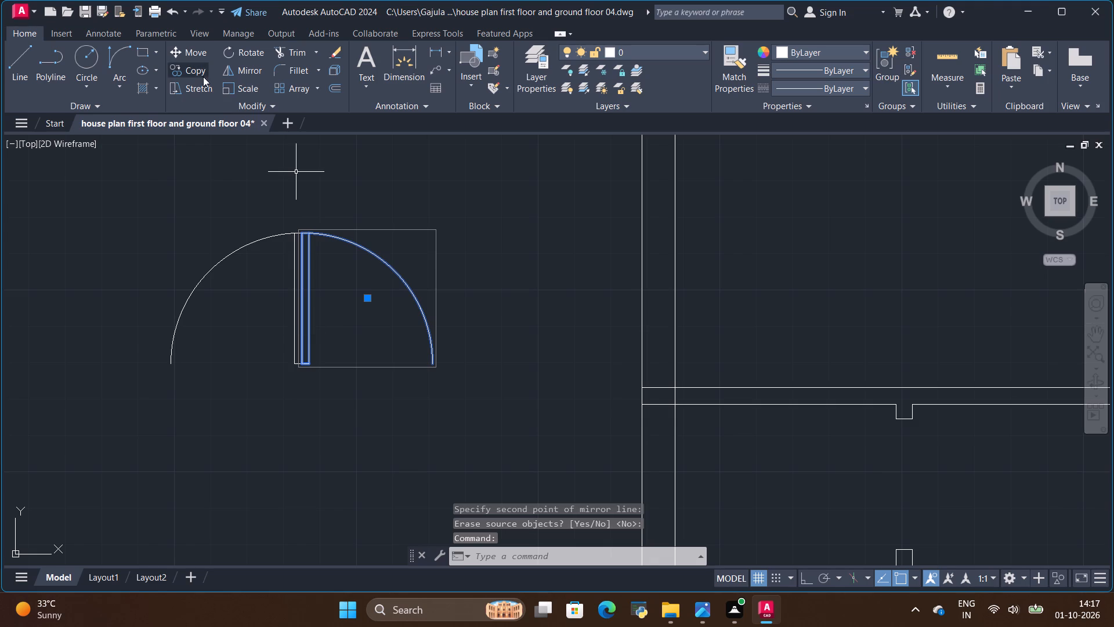
pyautogui.click(203, 74)
pyautogui.scroll(1, 282, 304)
pyautogui.scroll(1, 296, 413)
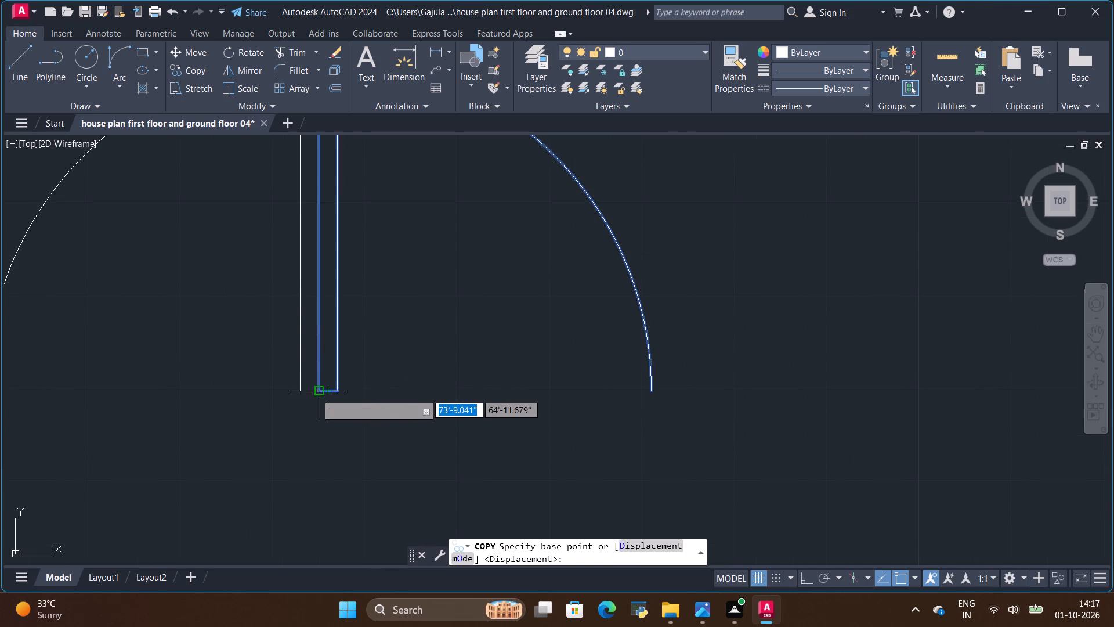
pyautogui.click(316, 394)
pyautogui.scroll(-5, 363, 395)
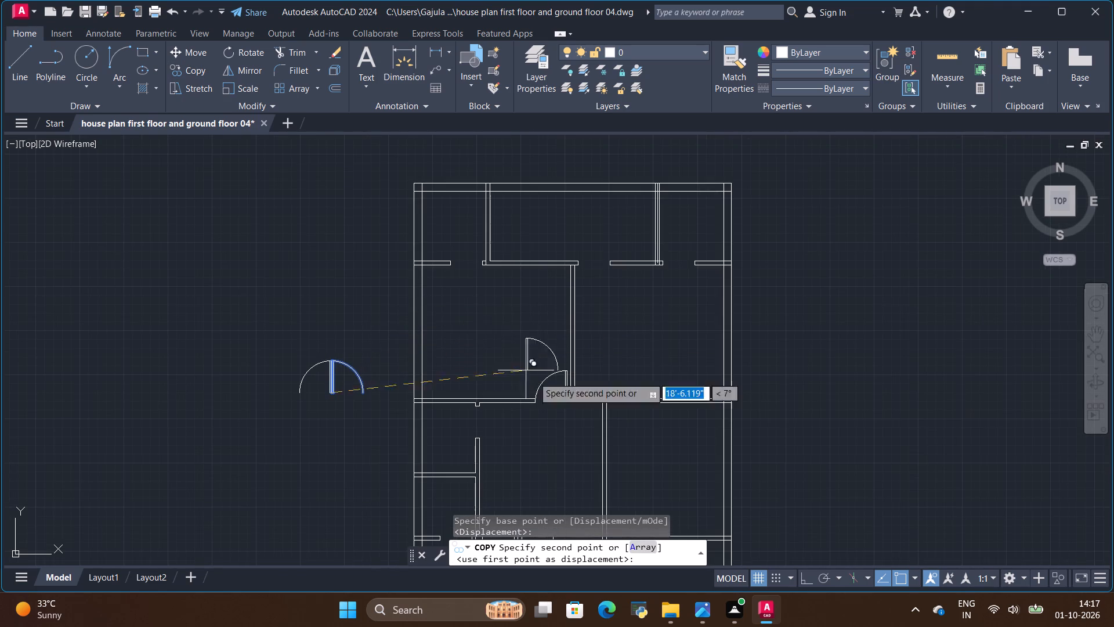
pyautogui.scroll(5, 591, 404)
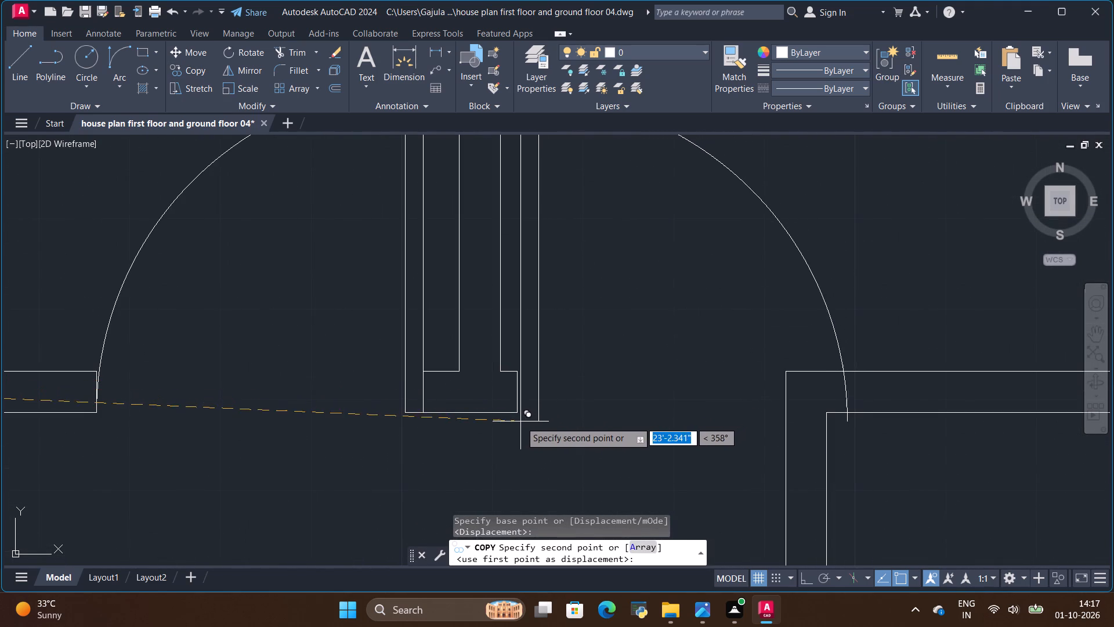
pyautogui.click(519, 416)
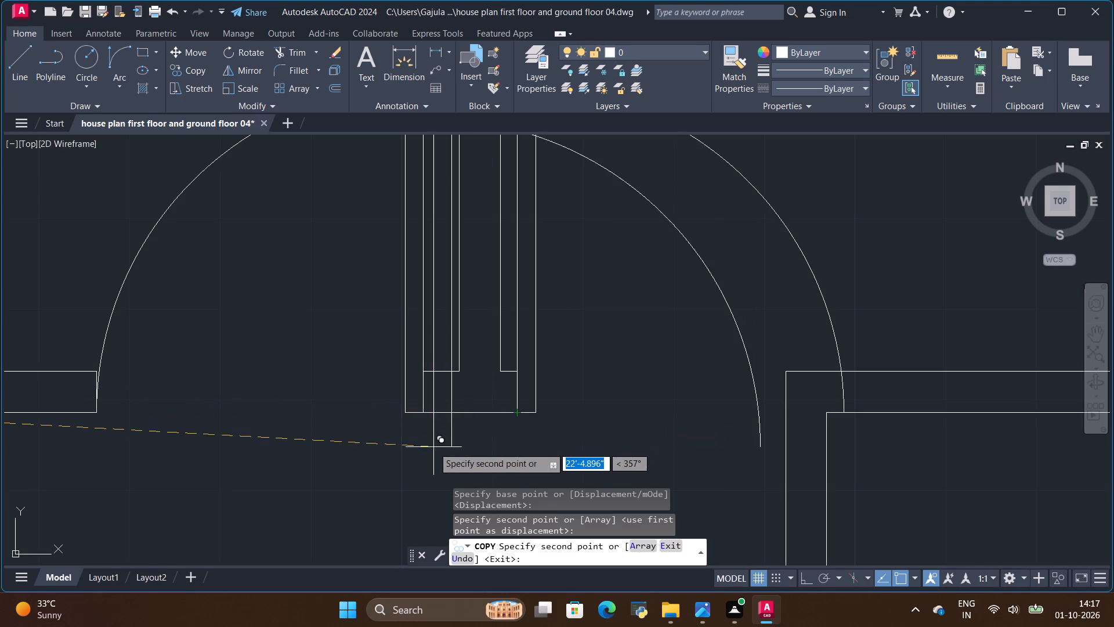
# Trim away the west line of the wall south of the east door and the cross-wall's upper line west of the door arc.
pyautogui.press('Escape')
pyautogui.scroll(-2, 421, 433)
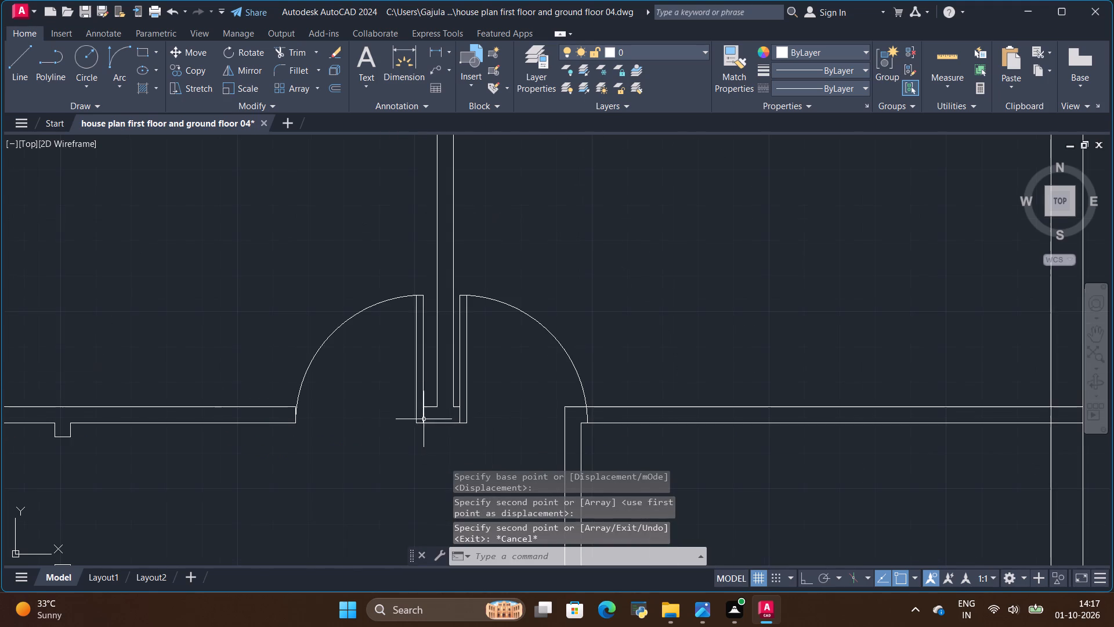
pyautogui.scroll(-2, 551, 331)
pyautogui.scroll(-1, 585, 297)
pyautogui.scroll(3, 578, 361)
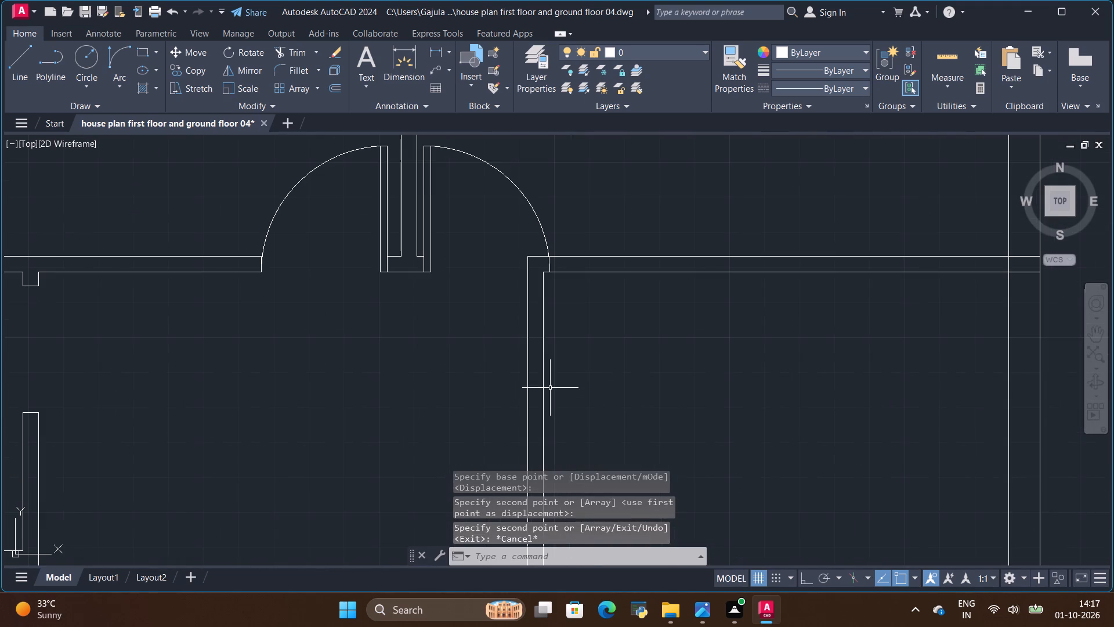
pyautogui.scroll(3, 537, 236)
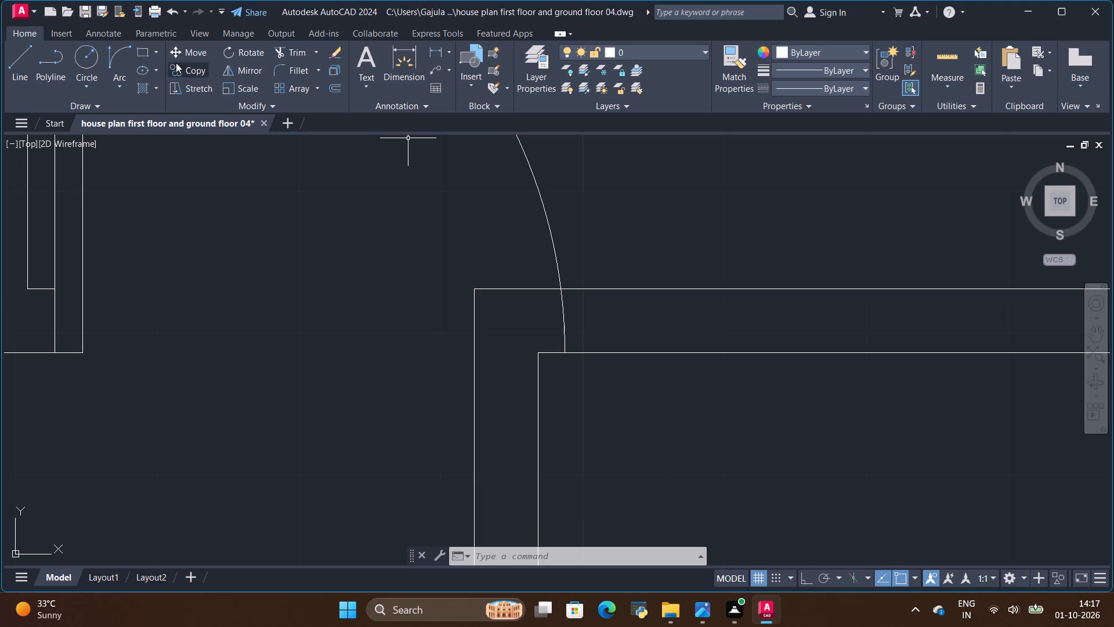
pyautogui.click(296, 49)
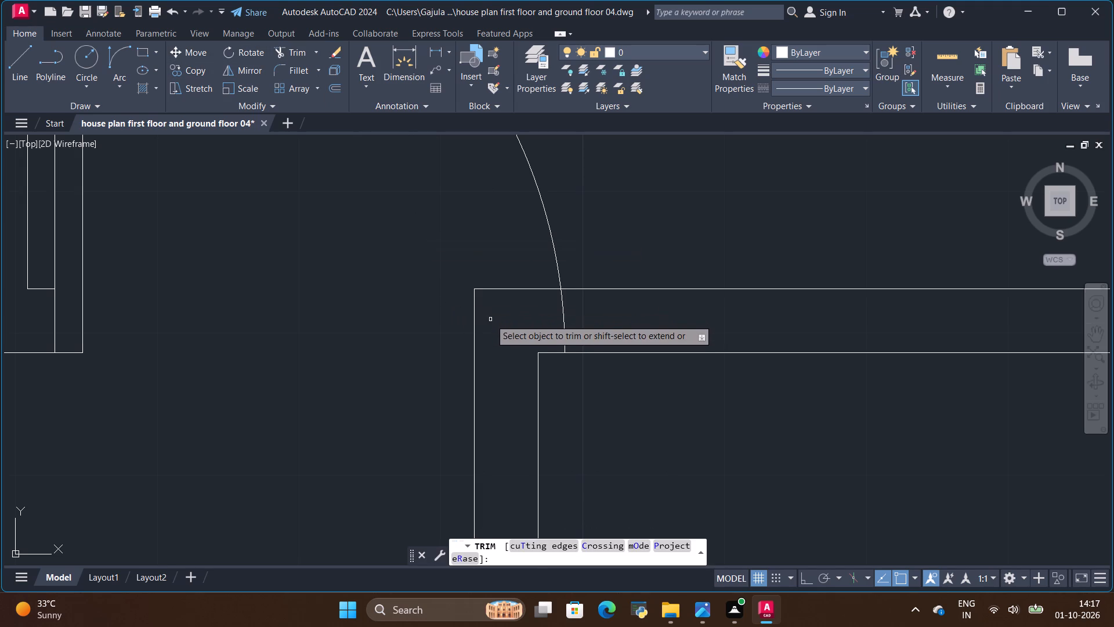
pyautogui.moveTo(518, 270); pyautogui.dragTo(469, 347)
pyautogui.scroll(-3, 464, 277)
pyautogui.scroll(-2, 604, 280)
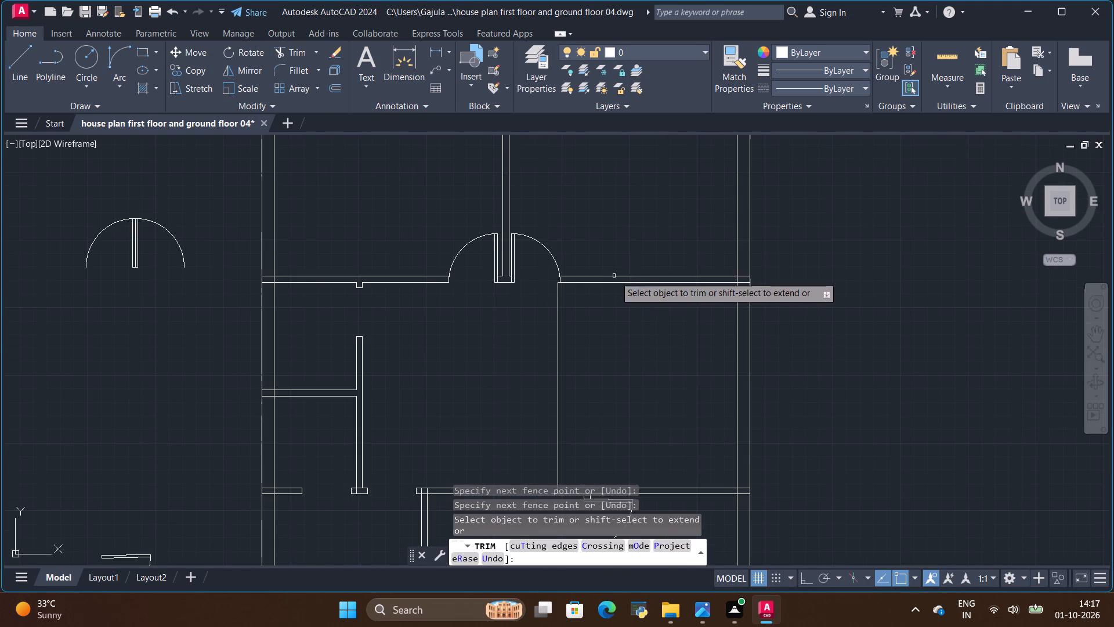
pyautogui.press('Escape')
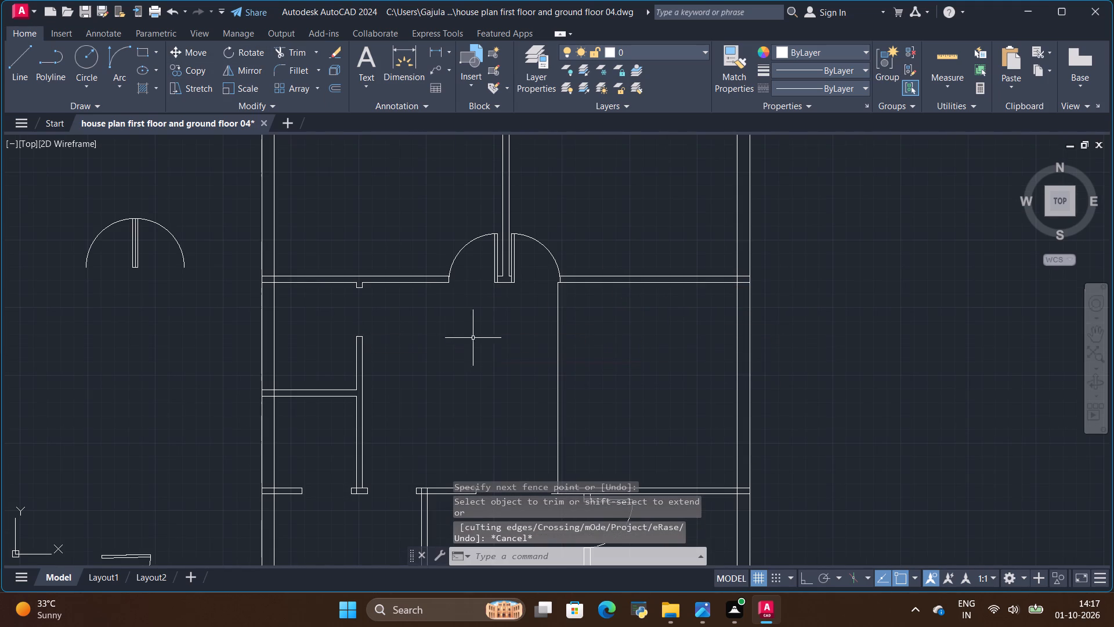
# Copy the remaining vertical wall line below the east-swinging door 4.5" to the east to give the wall its thickness.
pyautogui.scroll(-1, 515, 321)
pyautogui.scroll(2, 531, 376)
pyautogui.scroll(-1, 542, 303)
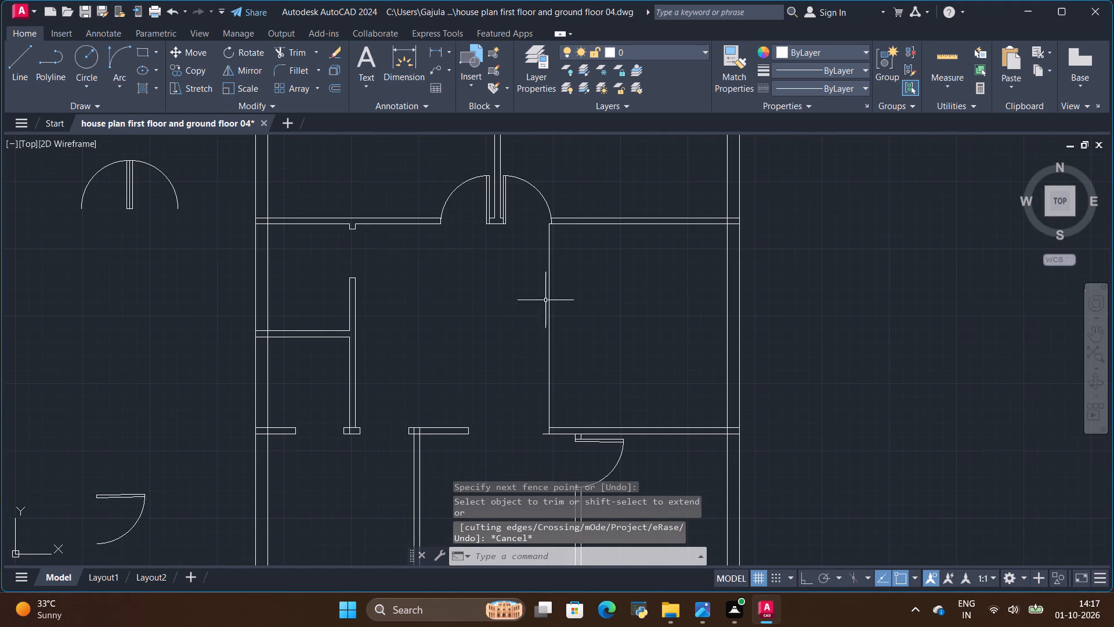
pyautogui.click(549, 296)
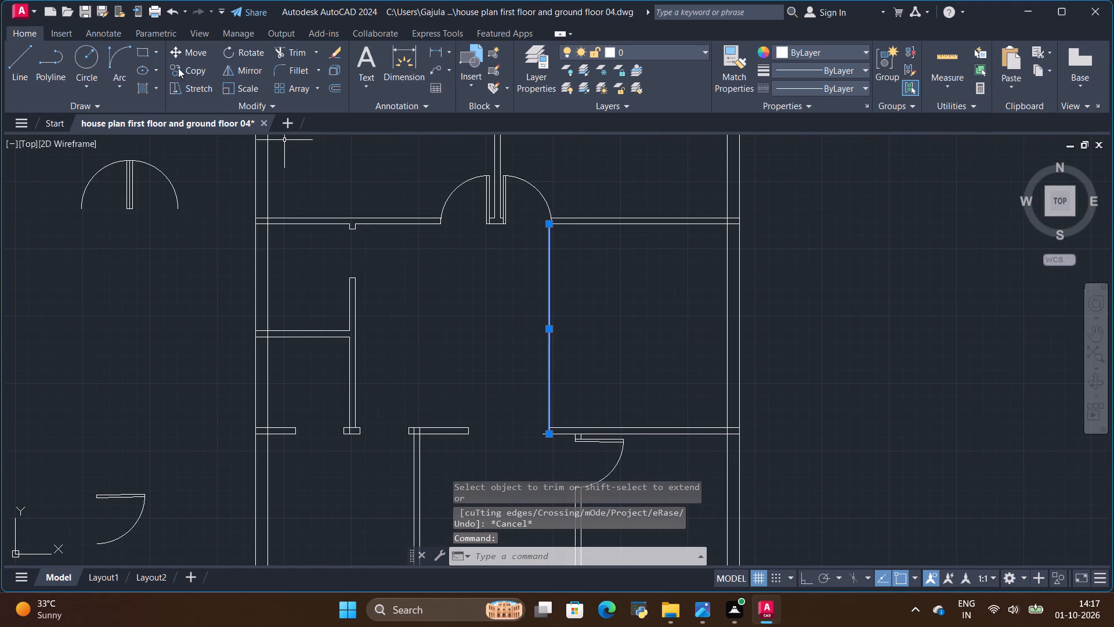
pyautogui.click(193, 71)
pyautogui.scroll(1, 552, 295)
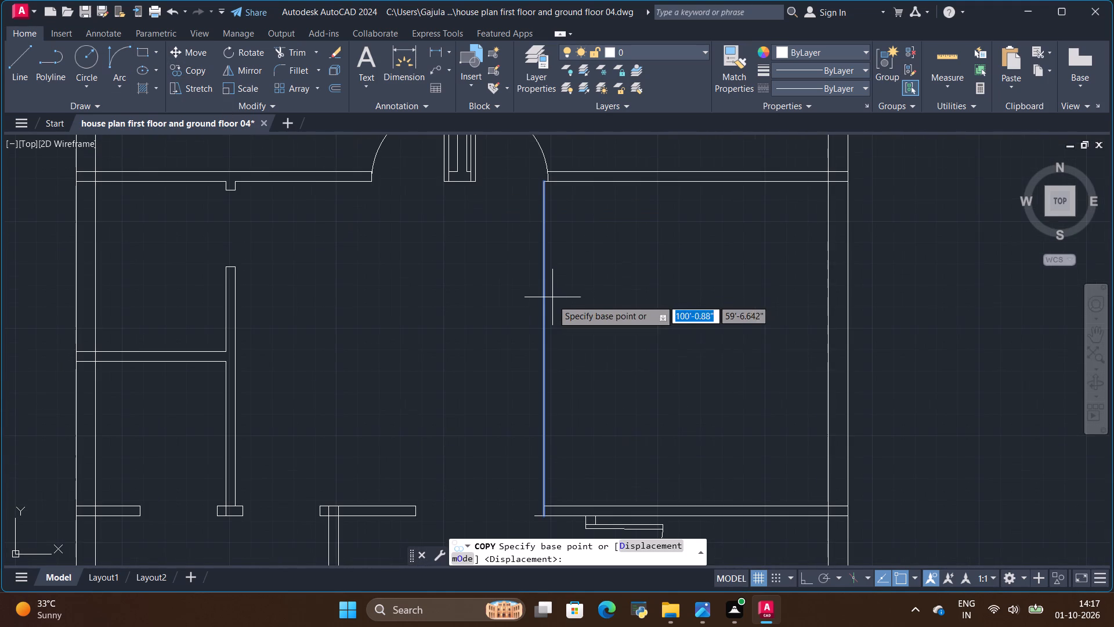
pyautogui.click(543, 347)
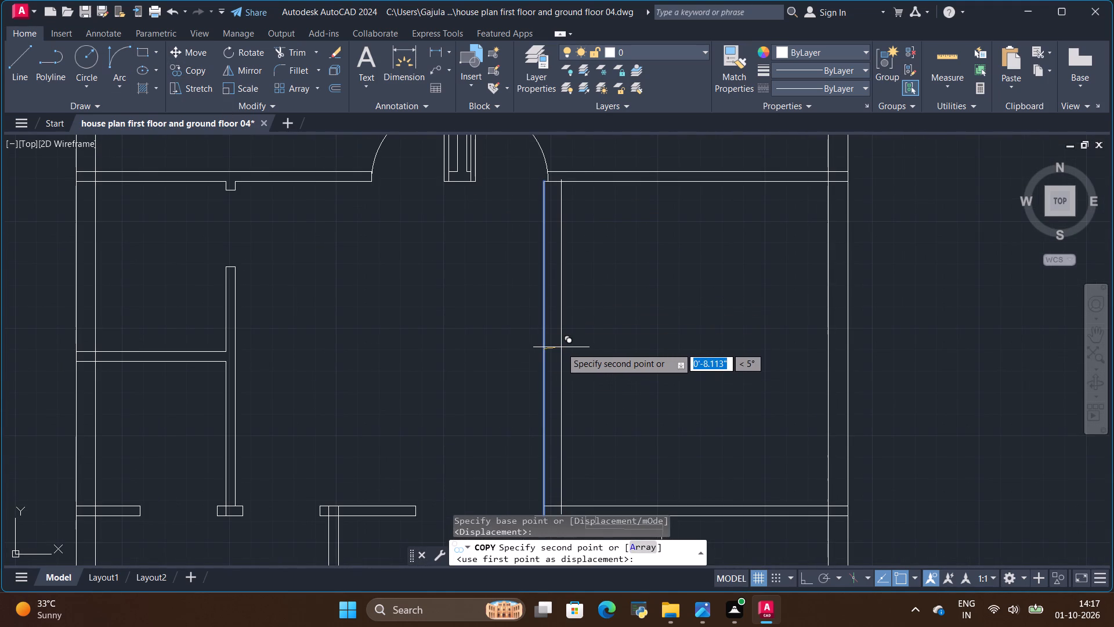
pyautogui.press('BackSpace')
pyautogui.press('BackSpace')
pyautogui.write('4.5')
pyautogui.hotkey('shift', '"')
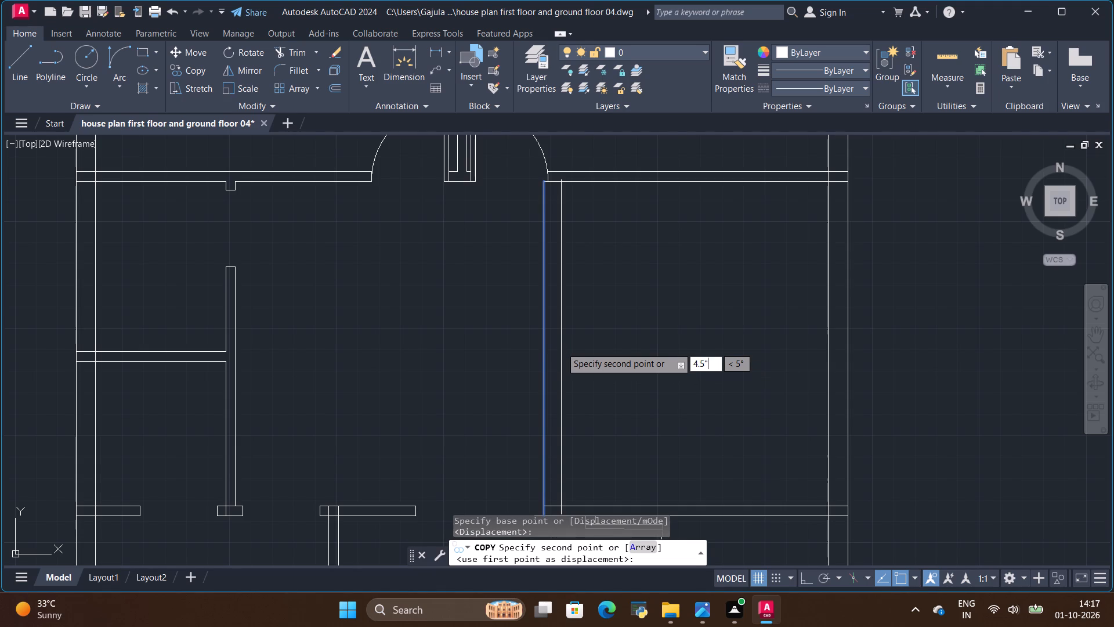
pyautogui.press('Return')
pyautogui.press('Escape')
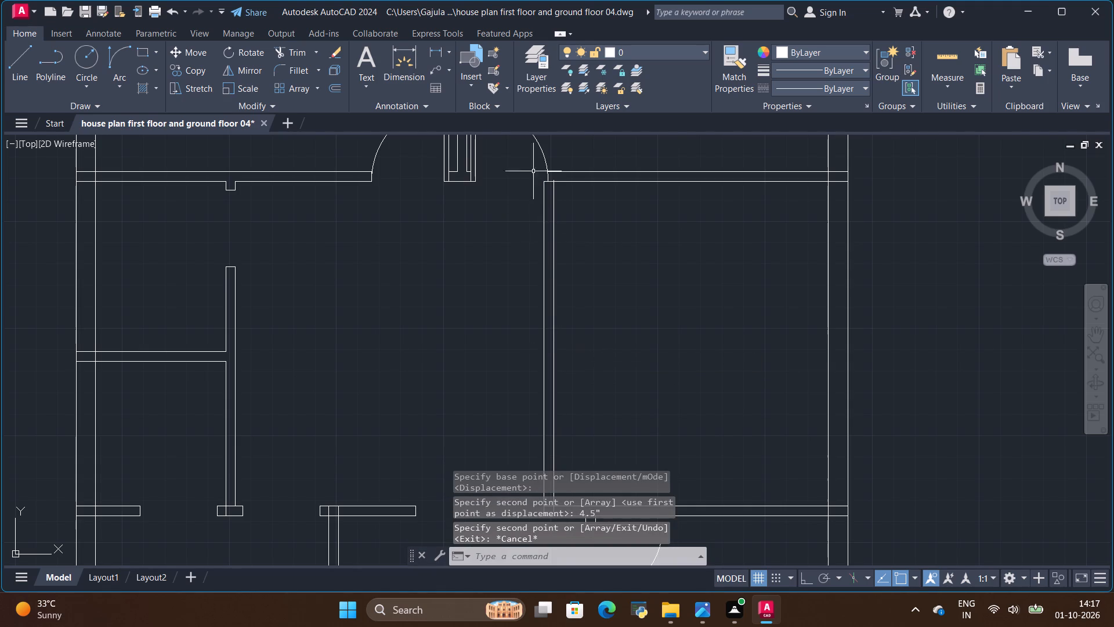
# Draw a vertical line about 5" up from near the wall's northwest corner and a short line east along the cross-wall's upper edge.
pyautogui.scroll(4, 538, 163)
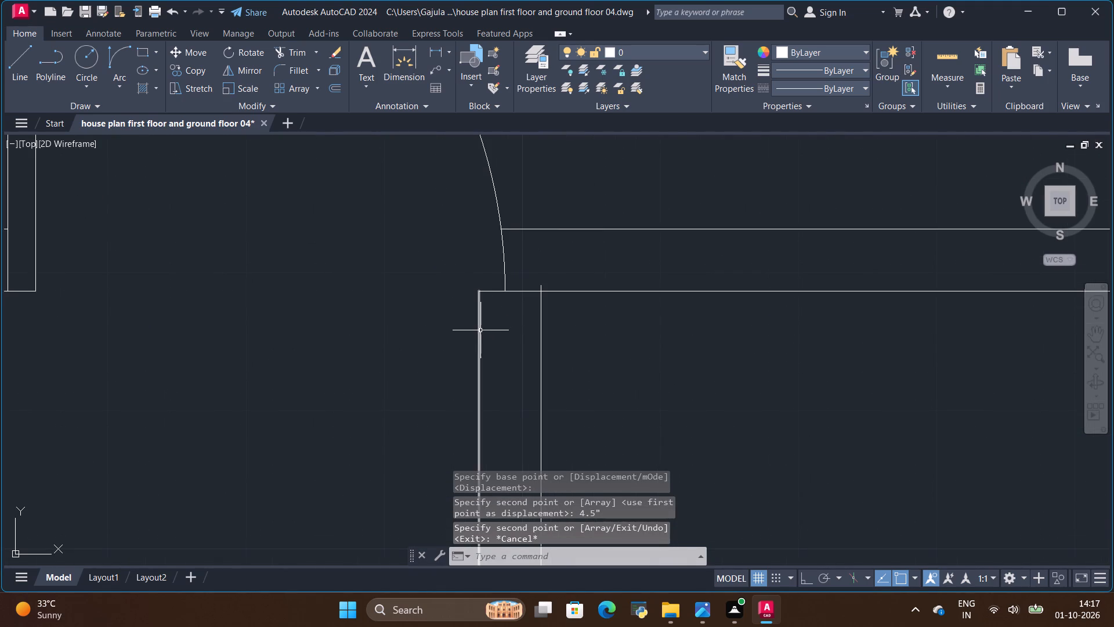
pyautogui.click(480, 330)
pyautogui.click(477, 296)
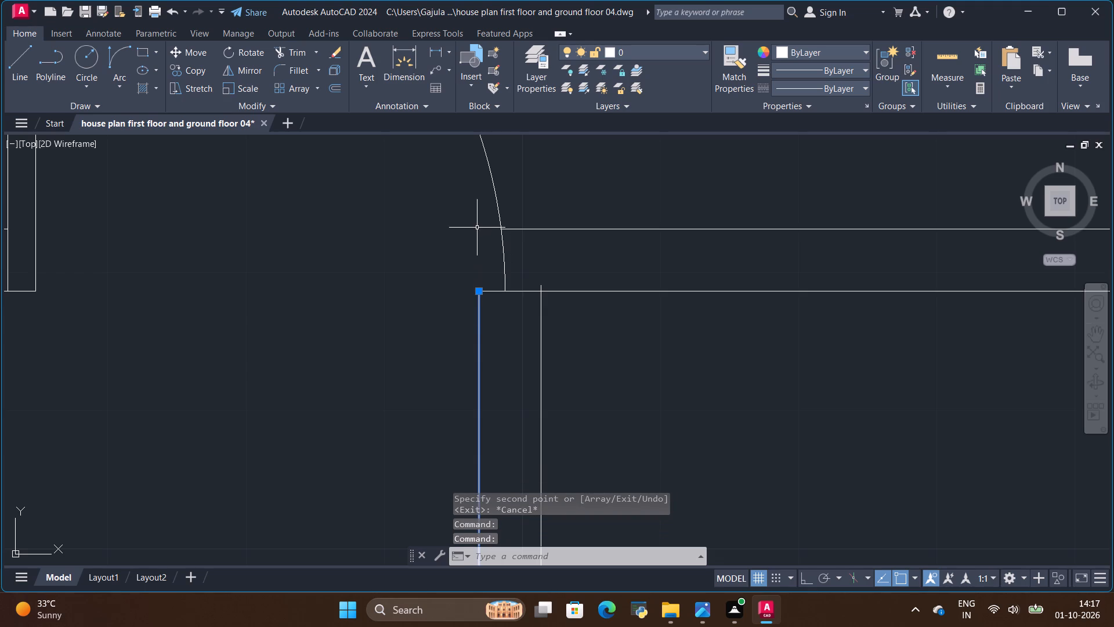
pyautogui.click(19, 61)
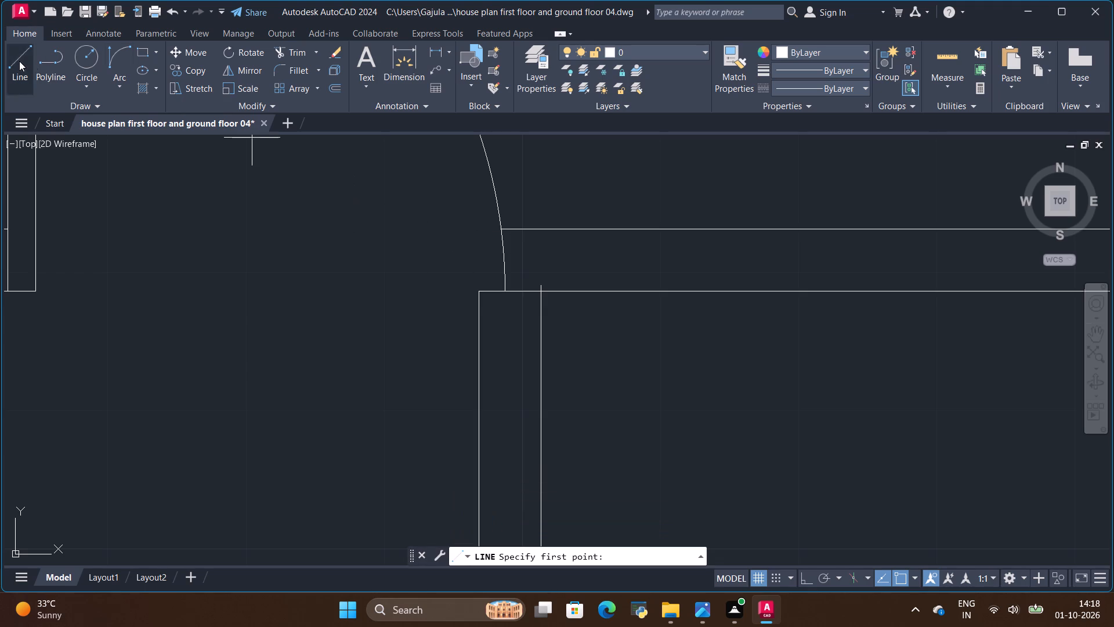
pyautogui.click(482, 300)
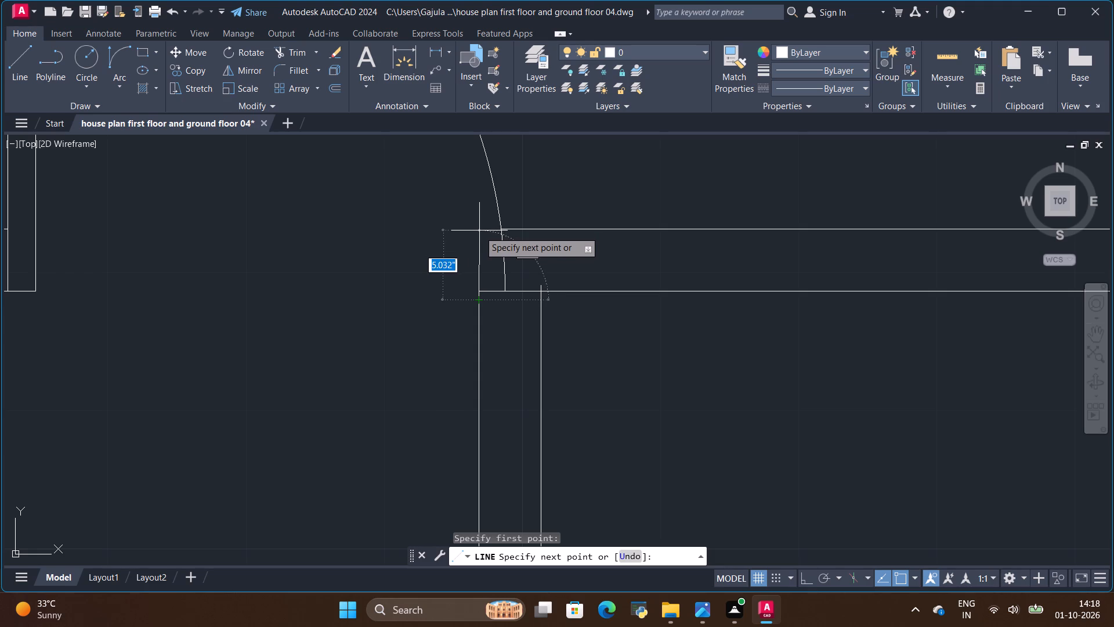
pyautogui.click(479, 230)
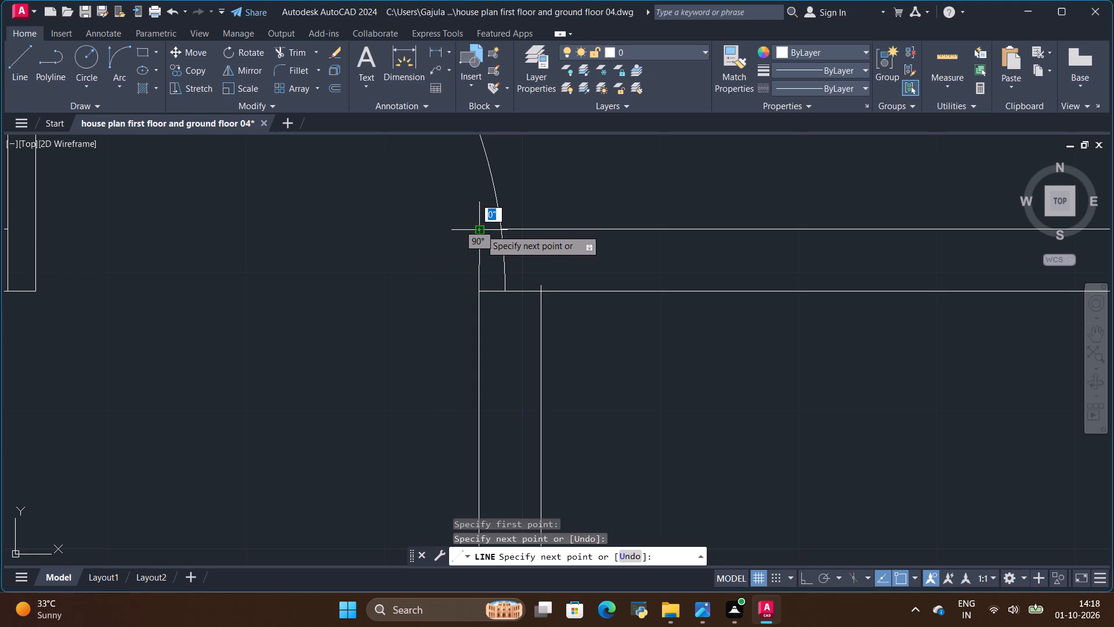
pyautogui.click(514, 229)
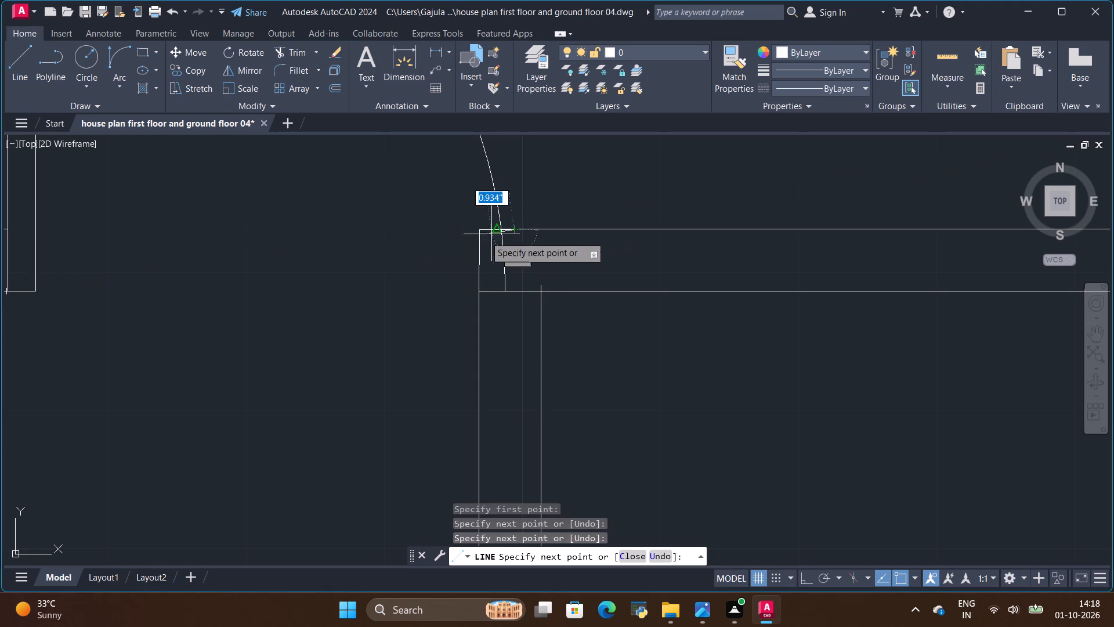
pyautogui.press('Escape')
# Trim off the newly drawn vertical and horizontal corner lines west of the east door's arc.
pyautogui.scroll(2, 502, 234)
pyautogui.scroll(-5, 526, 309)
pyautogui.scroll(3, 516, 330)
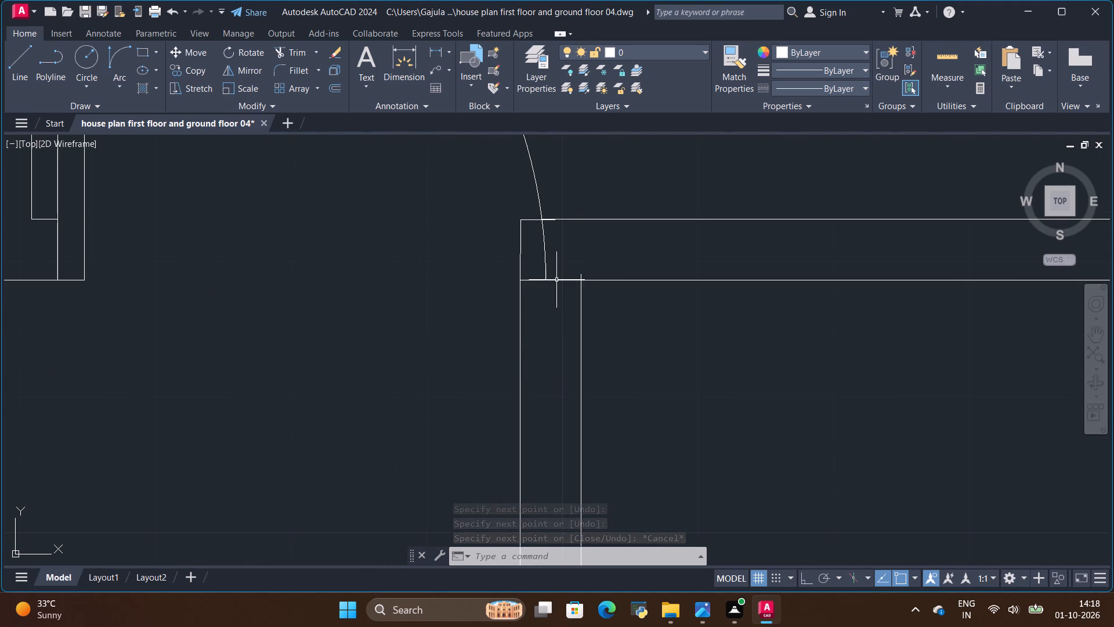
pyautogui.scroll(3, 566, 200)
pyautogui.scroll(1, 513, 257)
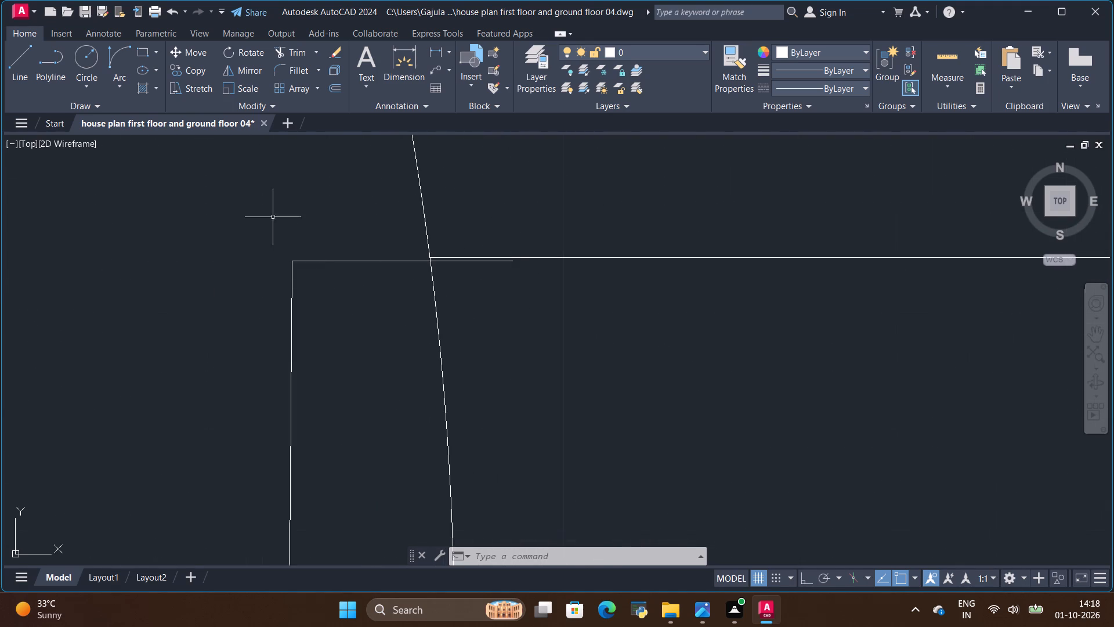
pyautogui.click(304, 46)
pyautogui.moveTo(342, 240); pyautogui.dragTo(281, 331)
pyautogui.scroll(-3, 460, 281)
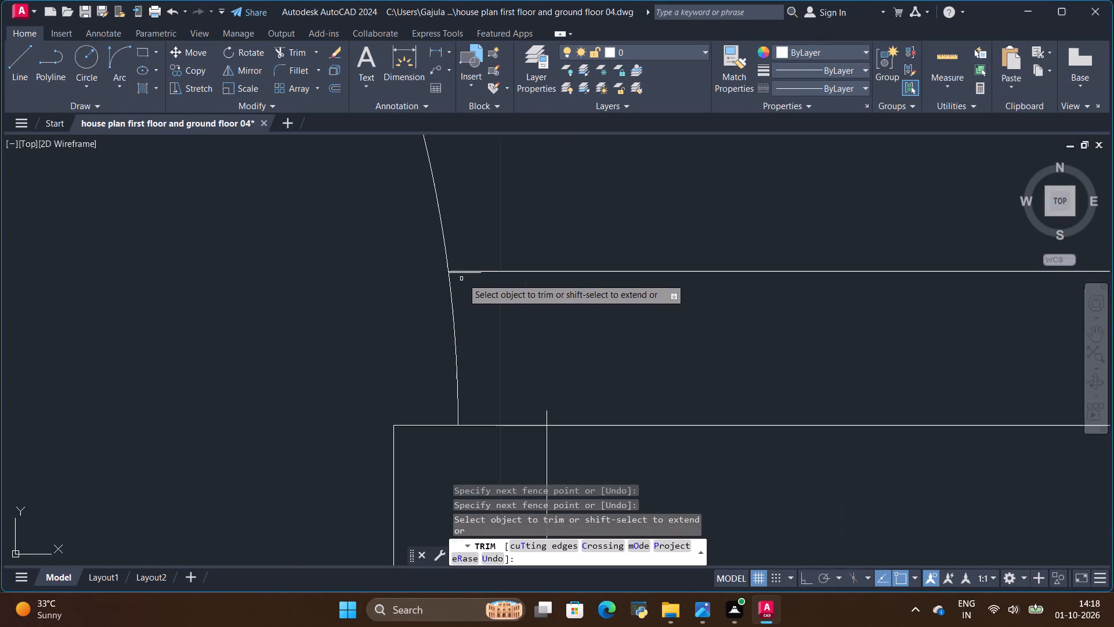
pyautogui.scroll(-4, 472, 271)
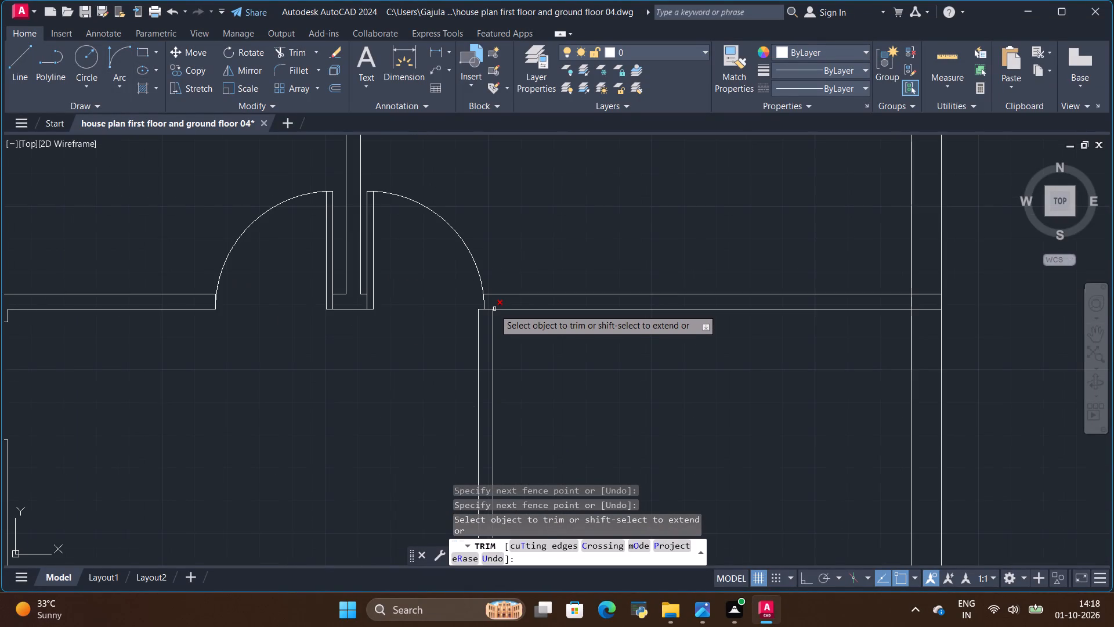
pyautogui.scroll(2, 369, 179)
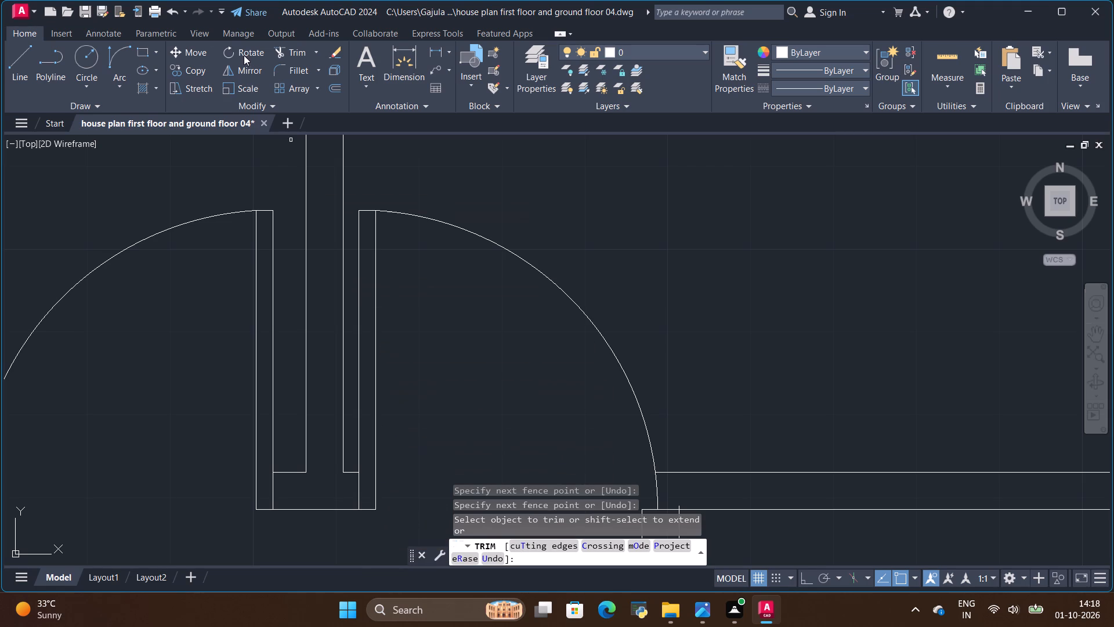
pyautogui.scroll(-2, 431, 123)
# Close the cross-wall end with a line about 4.5" up from its lower west corner, continued east to the upper wall line's endpoint.
pyautogui.click(24, 65)
pyautogui.scroll(-2, 361, 313)
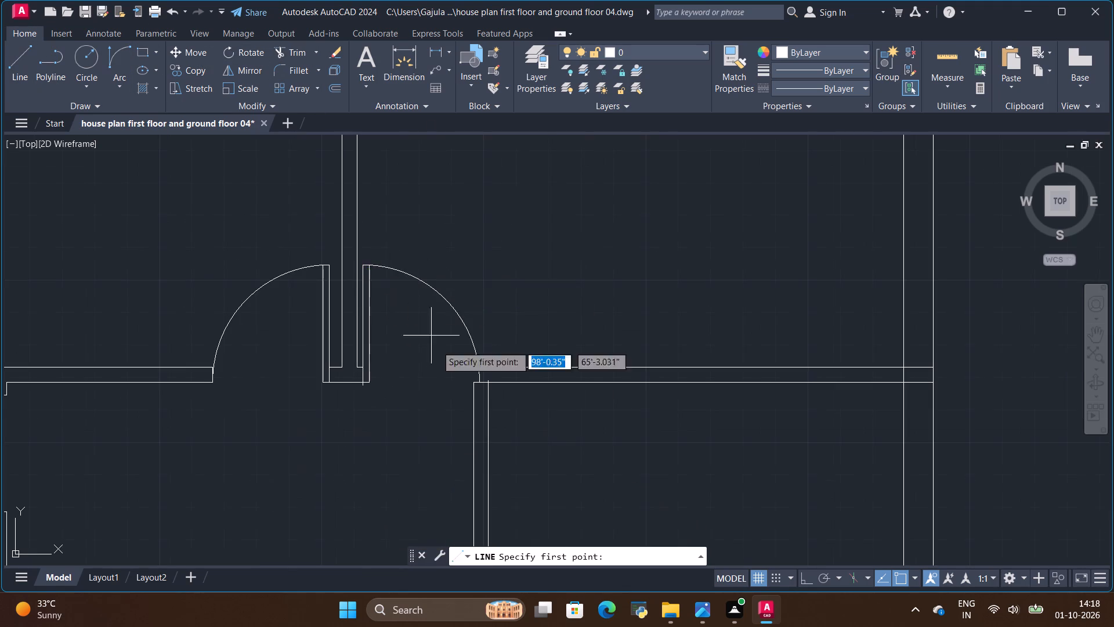
pyautogui.scroll(2, 465, 427)
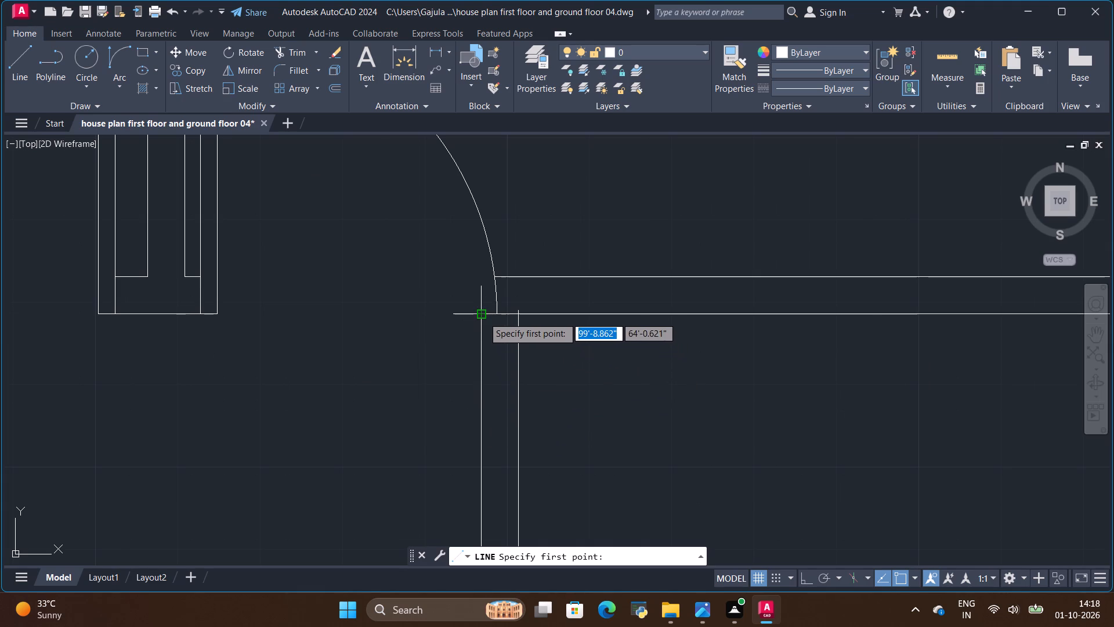
pyautogui.click(483, 316)
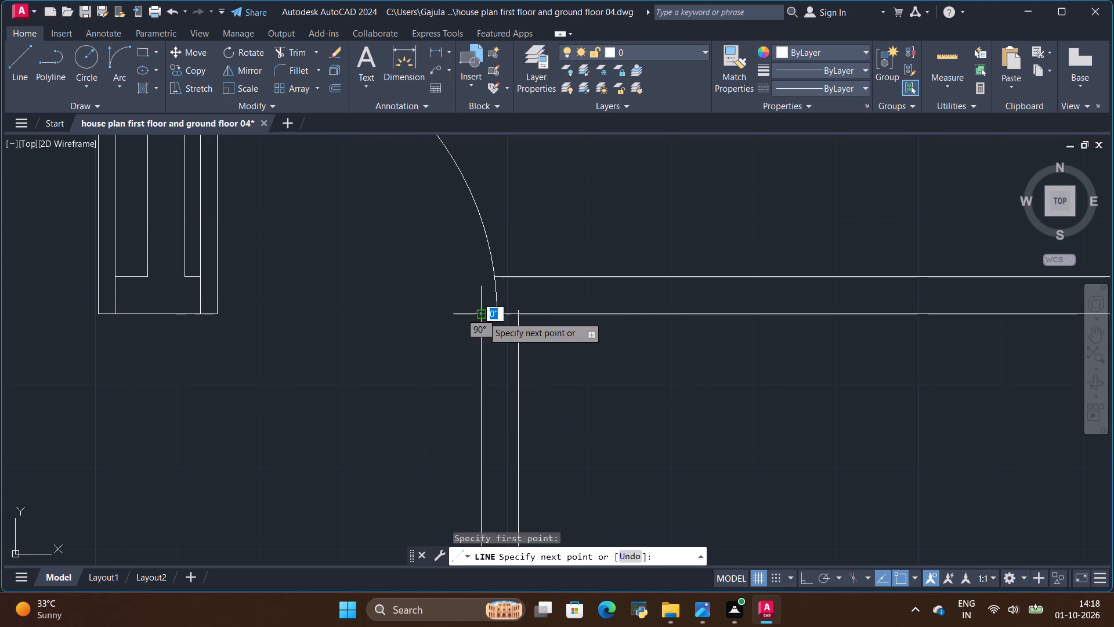
pyautogui.click(479, 279)
pyautogui.click(495, 277)
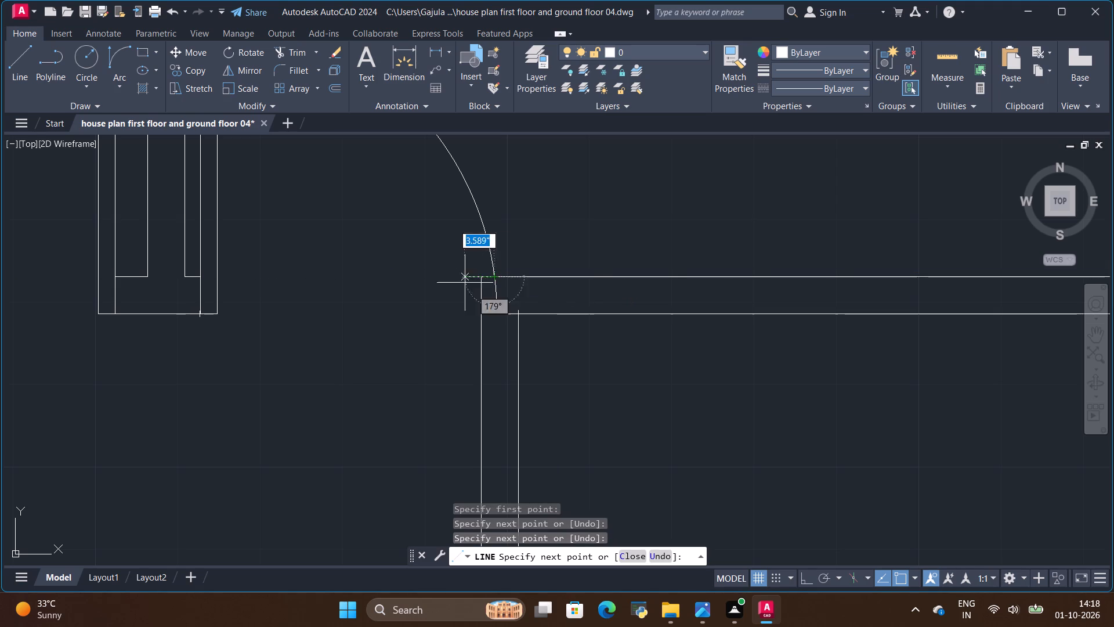
pyautogui.press('Escape')
pyautogui.scroll(3, 478, 272)
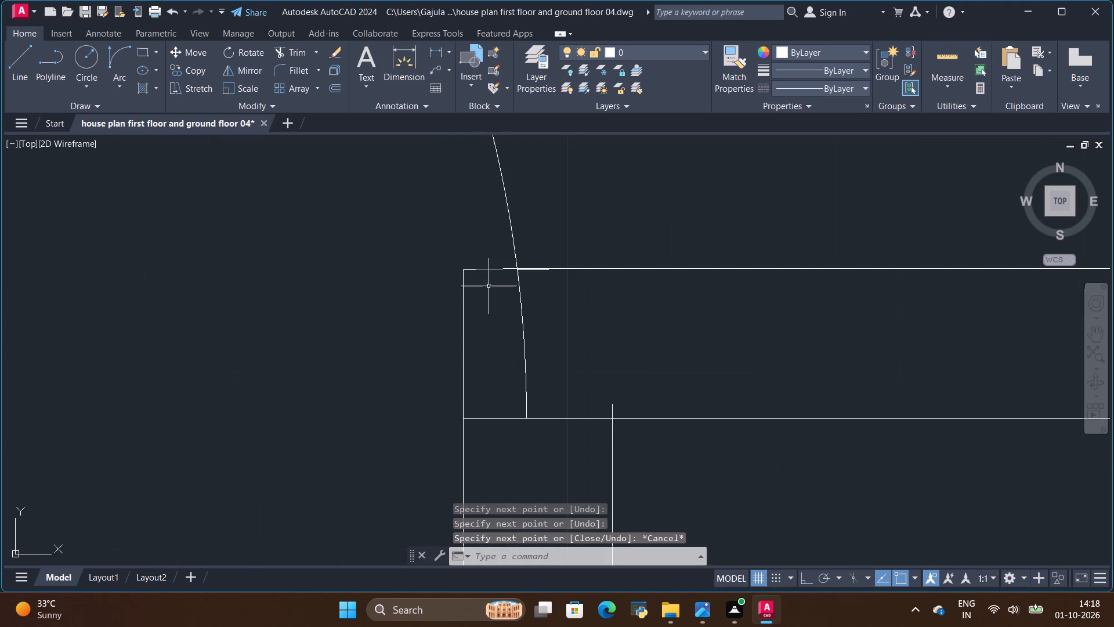
# Examine the whole floor plan, its remaining interior wall openings and the spare door symbols west of the house.
pyautogui.scroll(-8, 540, 340)
pyautogui.scroll(1, 553, 312)
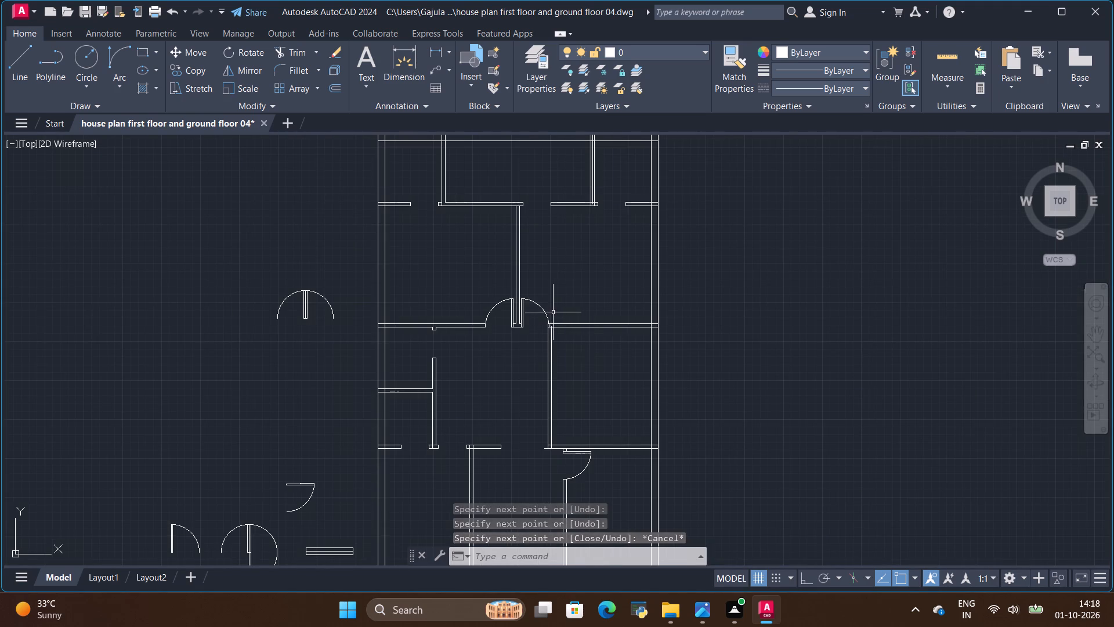
pyautogui.scroll(1, 553, 312)
pyautogui.scroll(-1, 552, 327)
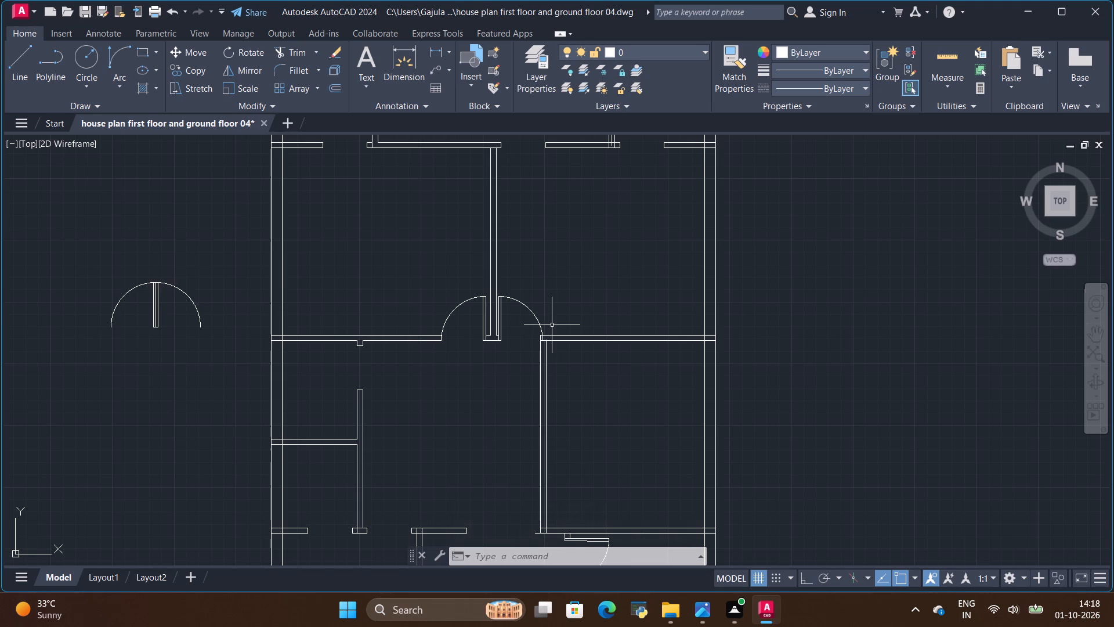
pyautogui.scroll(-2, 552, 323)
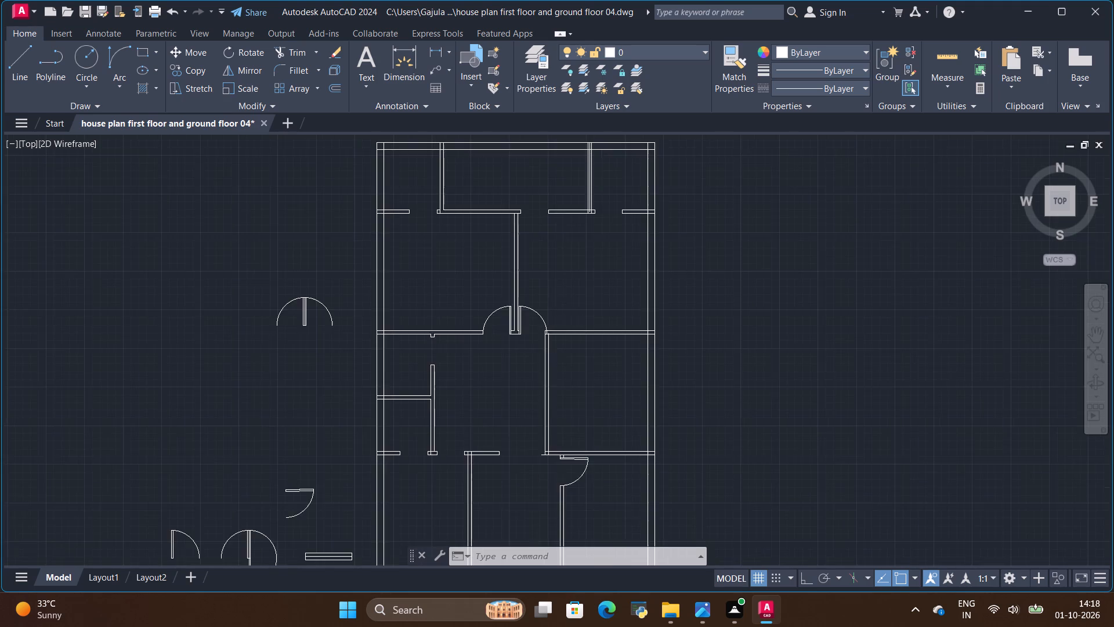
pyautogui.scroll(1, 403, 388)
pyautogui.scroll(2, 522, 308)
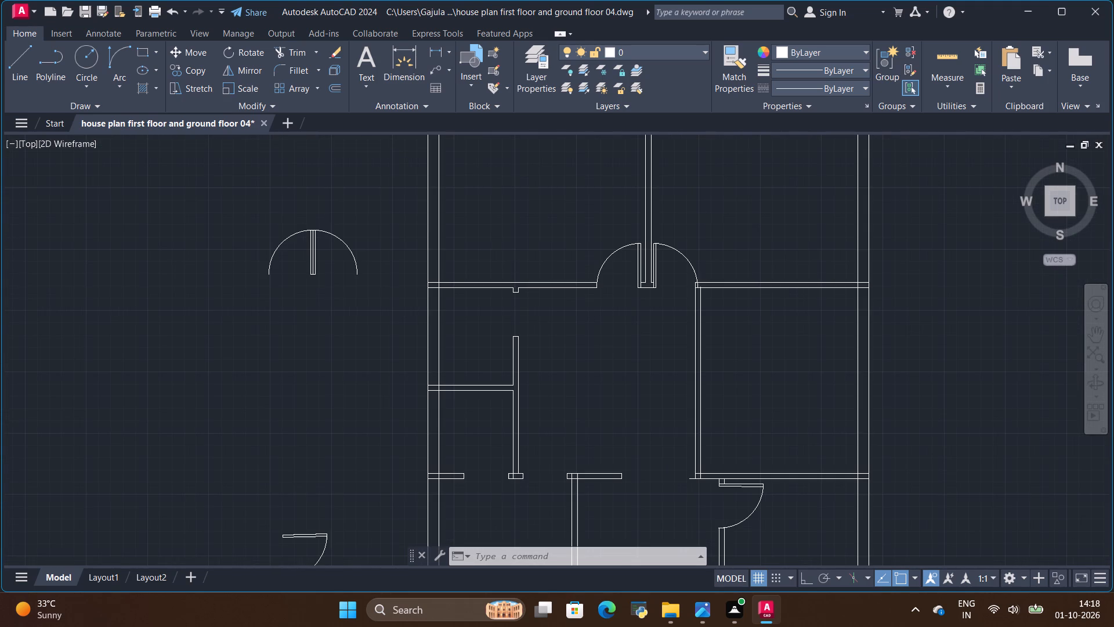
pyautogui.scroll(1, 523, 308)
pyautogui.scroll(-3, 523, 308)
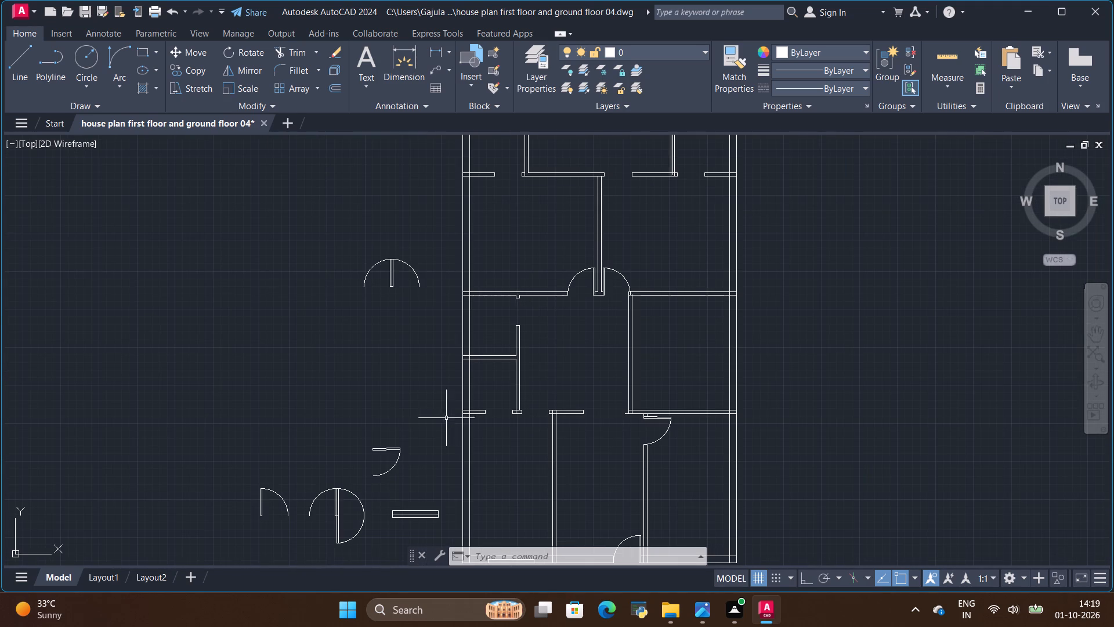
pyautogui.scroll(-1, 435, 359)
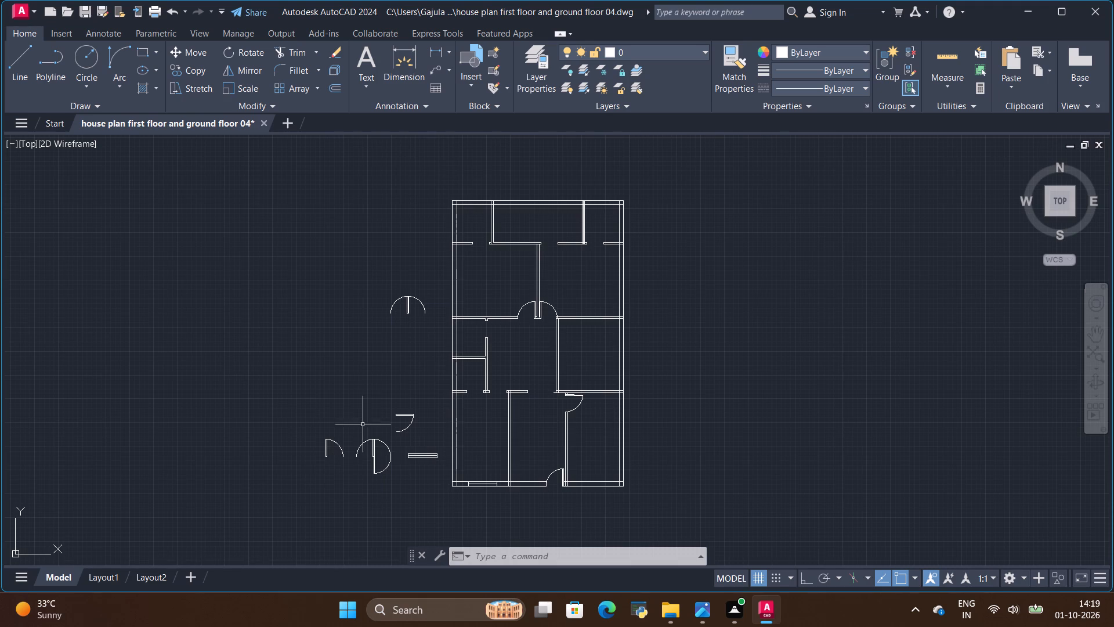
# Mirror the spare downward-swinging door symbol west of the house about the line from its hinge end to its arc's end, keeping the original.
pyautogui.scroll(2, 392, 415)
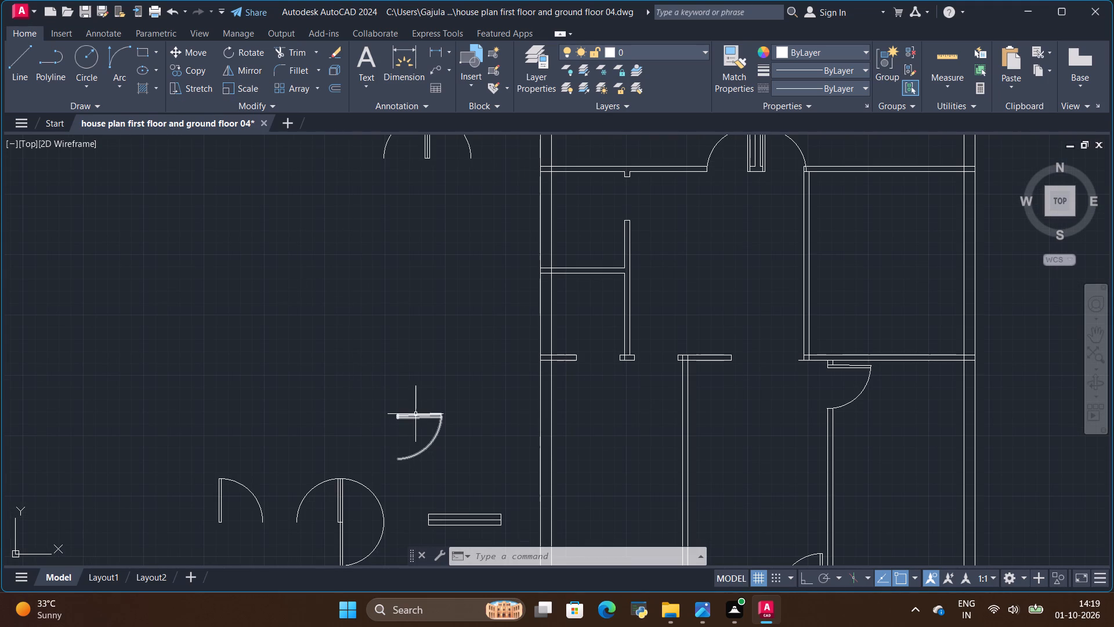
pyautogui.click(415, 414)
pyautogui.click(238, 71)
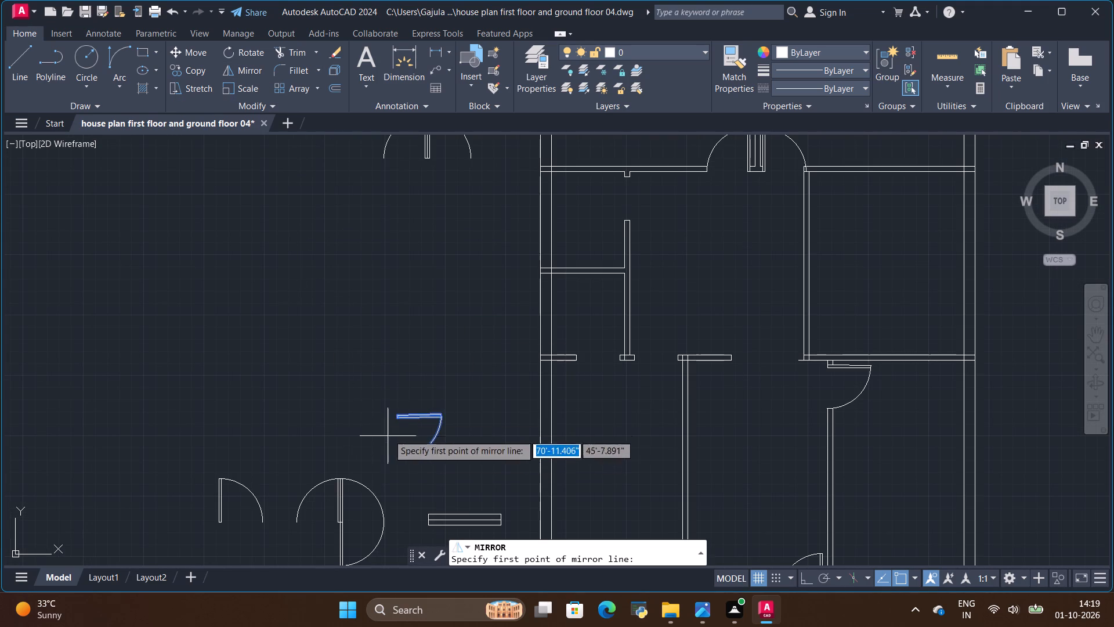
pyautogui.scroll(2, 390, 426)
pyautogui.click(405, 397)
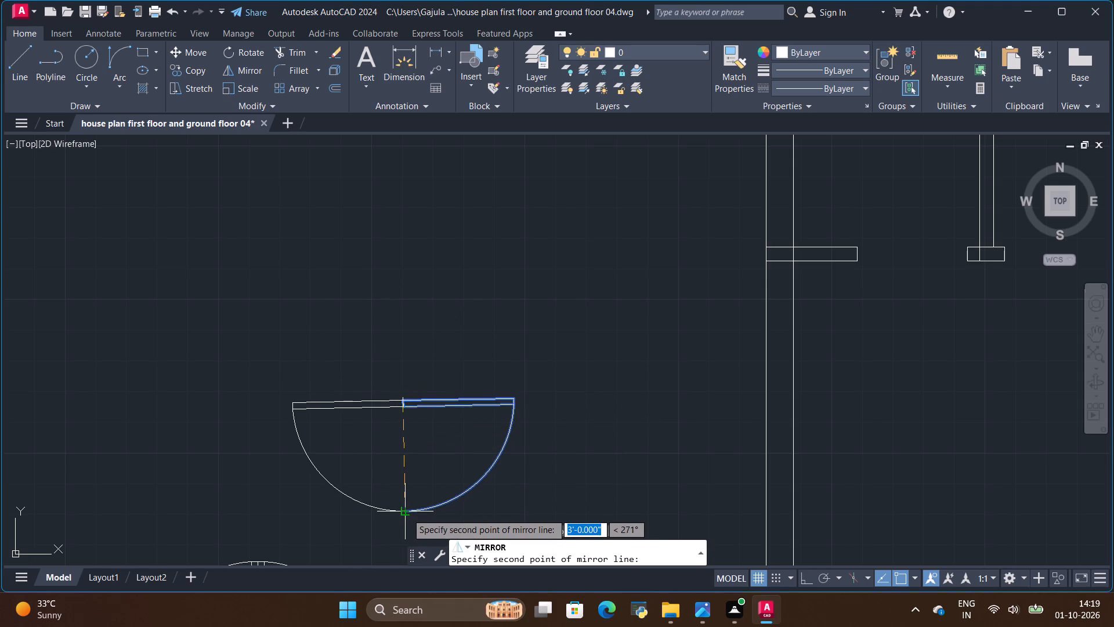
pyautogui.click(407, 513)
pyautogui.press('Return')
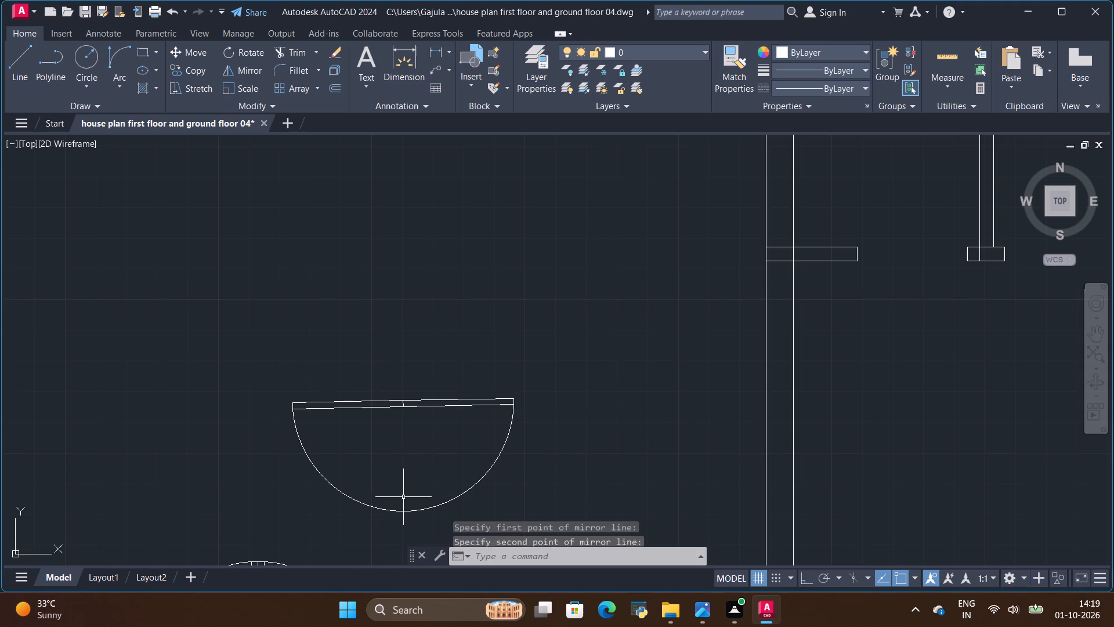
# Copy the mirrored west door half, based at its leaf's west end, to just below the short wall stub at the upper small west room's doorway.
pyautogui.click(352, 406)
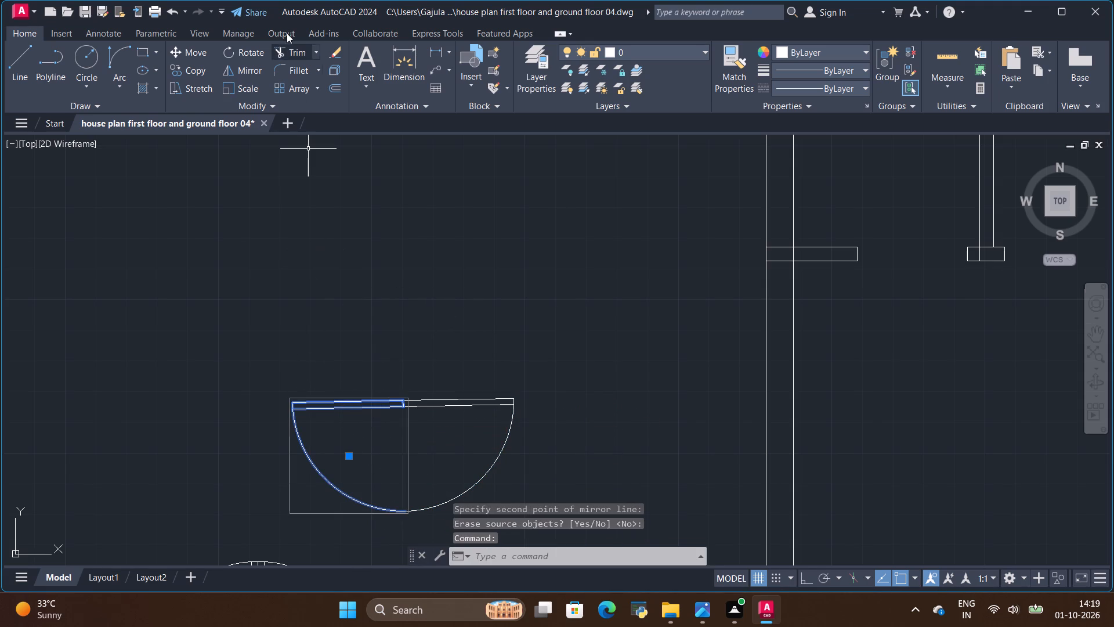
pyautogui.click(177, 71)
pyautogui.click(290, 406)
pyautogui.scroll(-3, 103, 413)
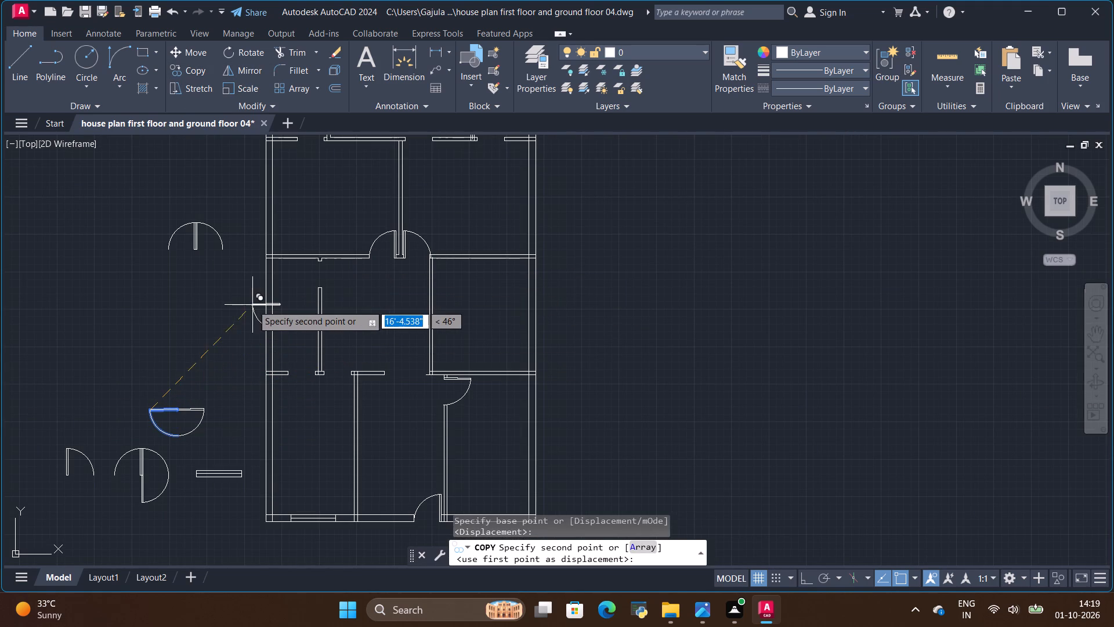
pyautogui.scroll(2, 205, 313)
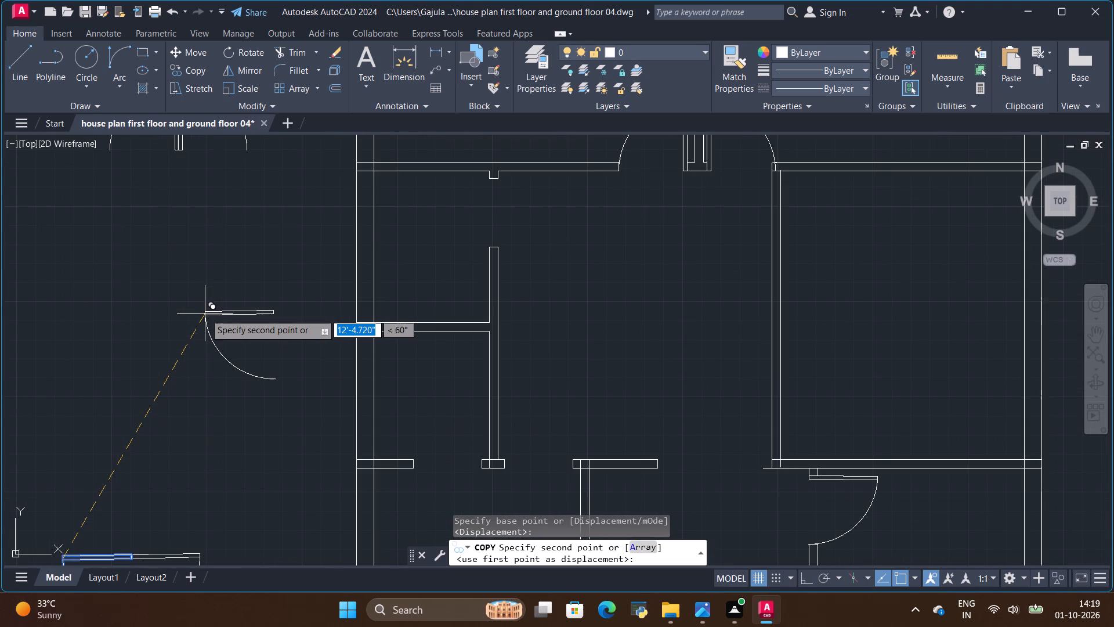
pyautogui.scroll(-1, 210, 330)
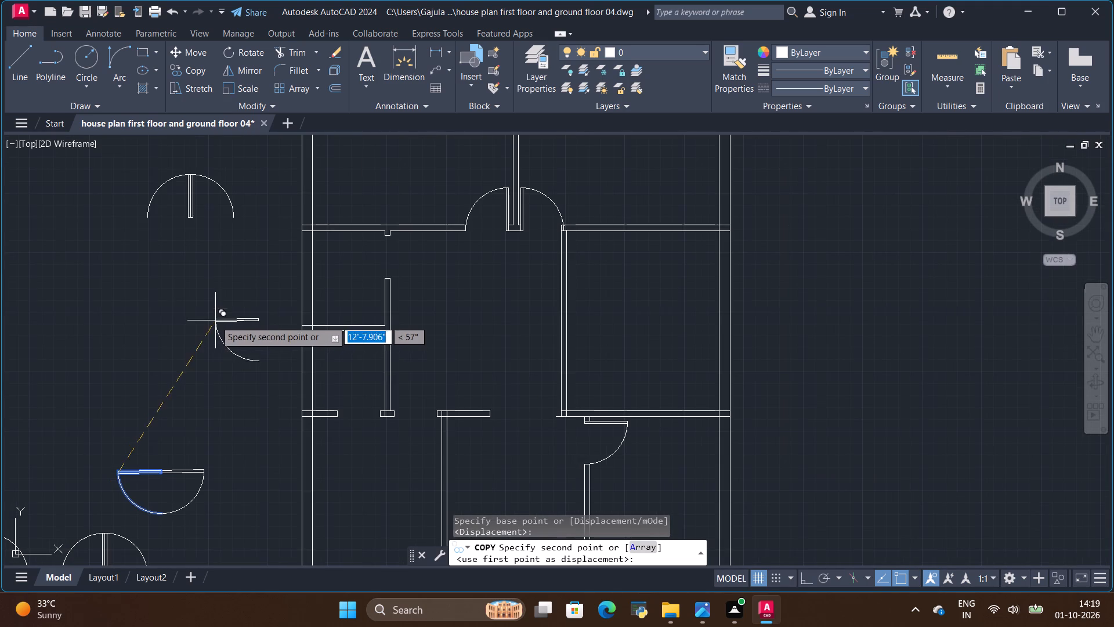
pyautogui.scroll(1, 526, 375)
pyautogui.scroll(-1, 530, 357)
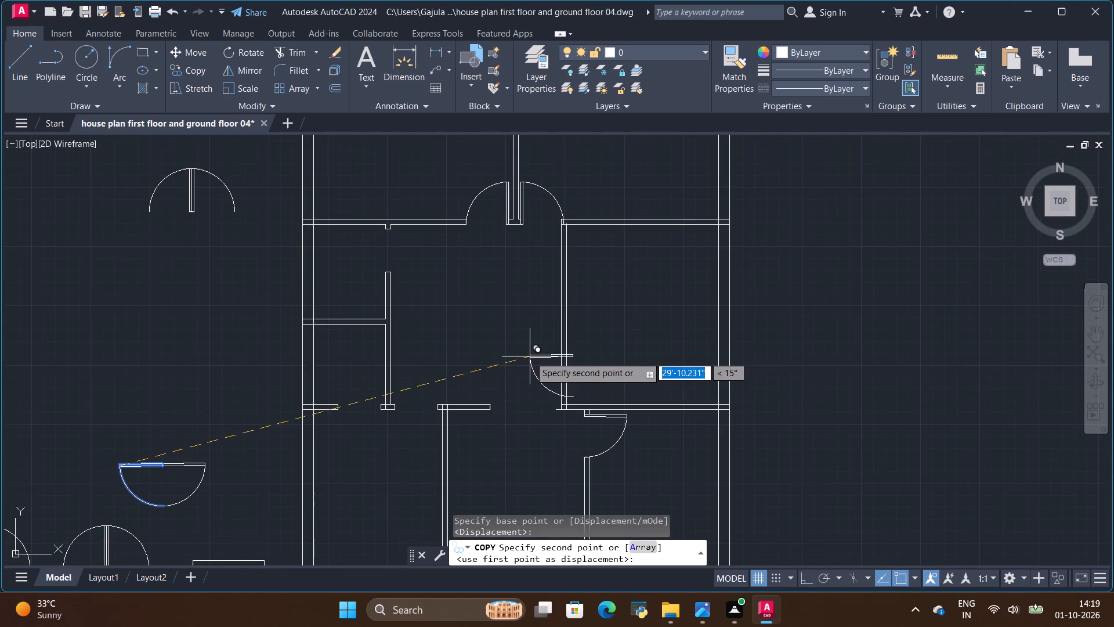
pyautogui.scroll(-1, 531, 338)
pyautogui.scroll(1, 505, 415)
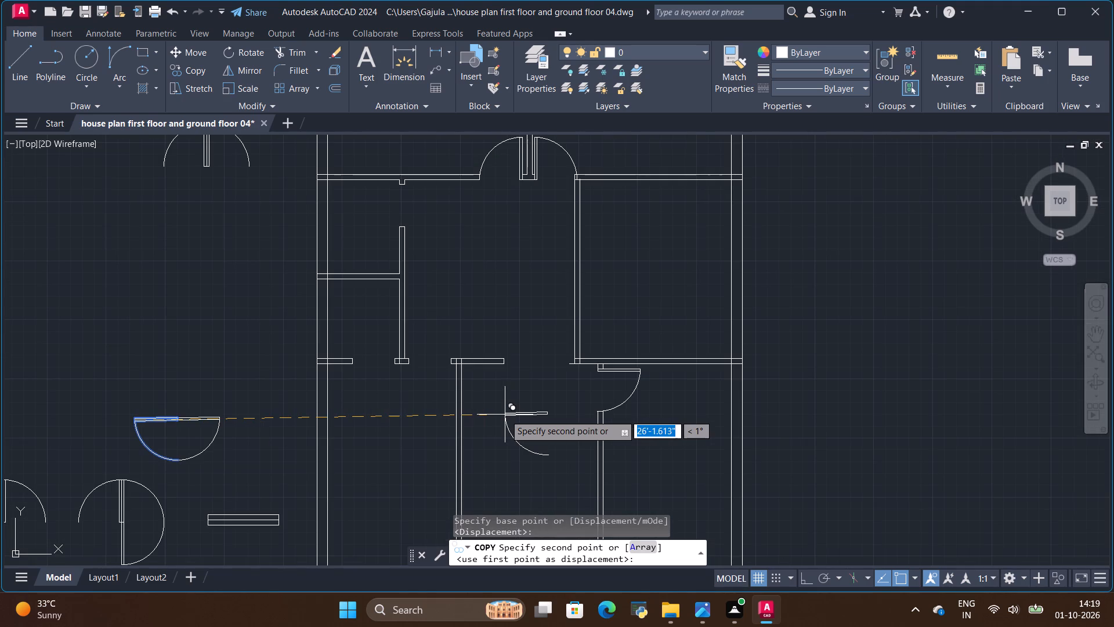
pyautogui.scroll(-1, 505, 415)
pyautogui.scroll(2, 474, 251)
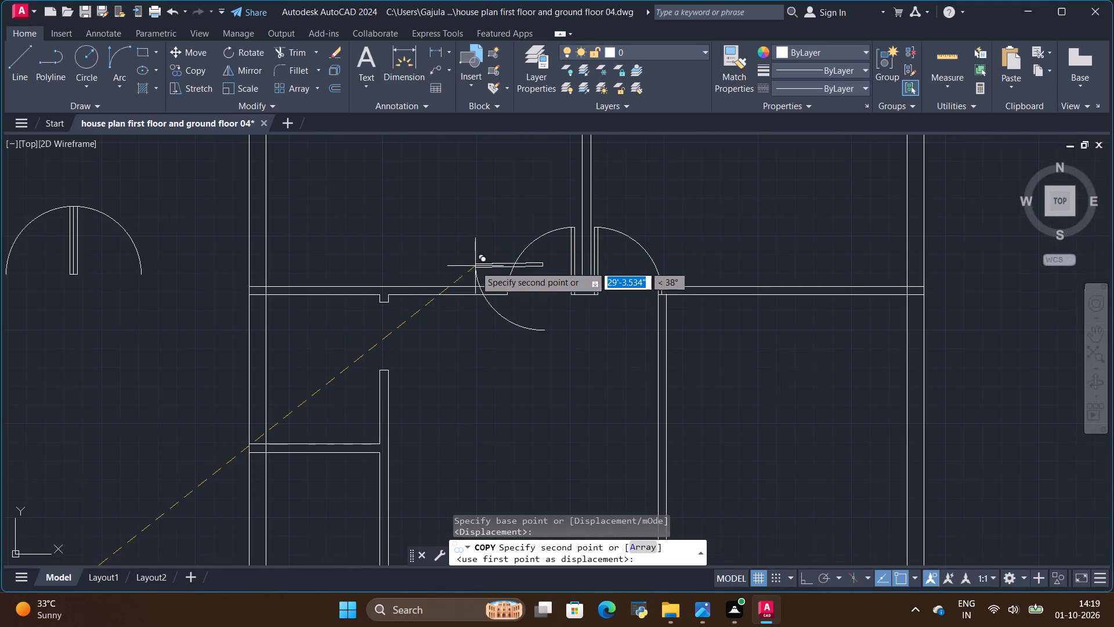
pyautogui.scroll(-2, 520, 401)
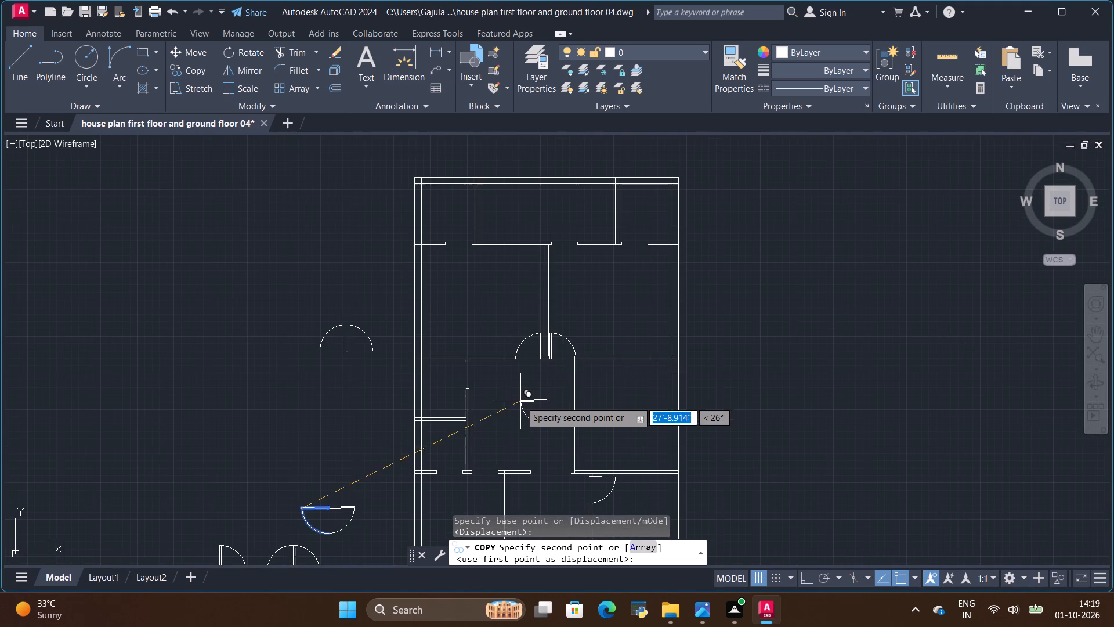
pyautogui.scroll(1, 515, 354)
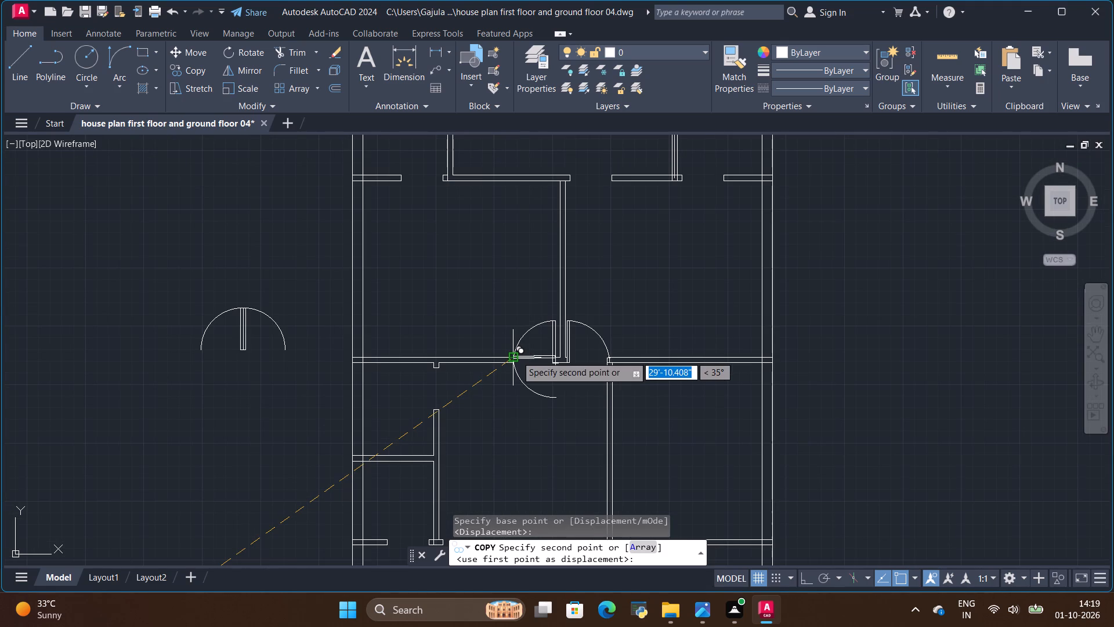
pyautogui.scroll(2, 501, 409)
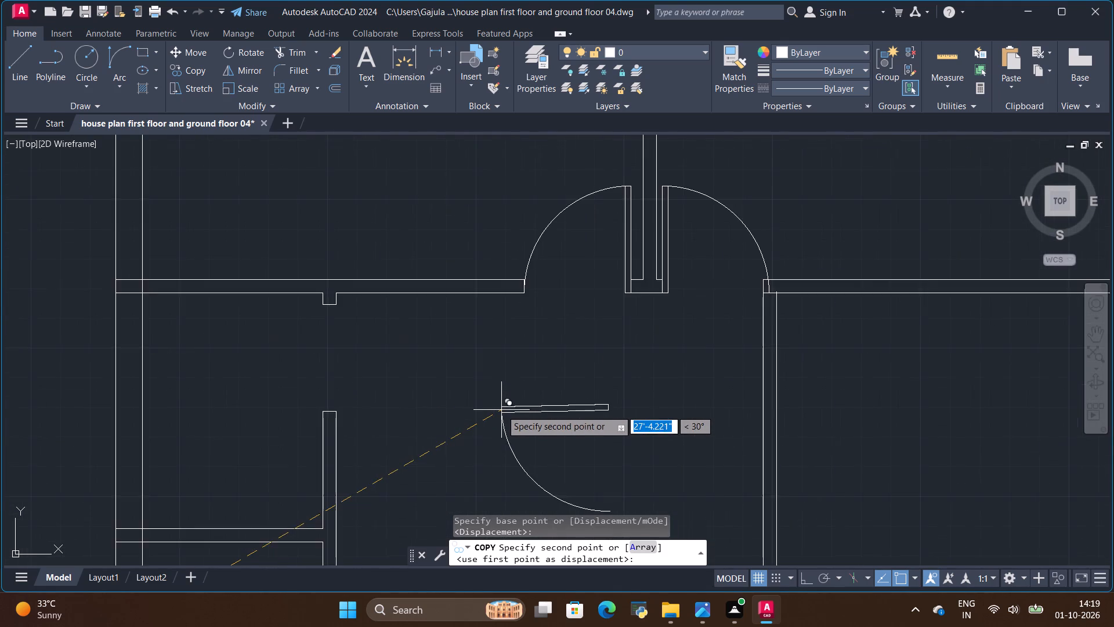
pyautogui.scroll(-4, 501, 410)
pyautogui.scroll(1, 495, 471)
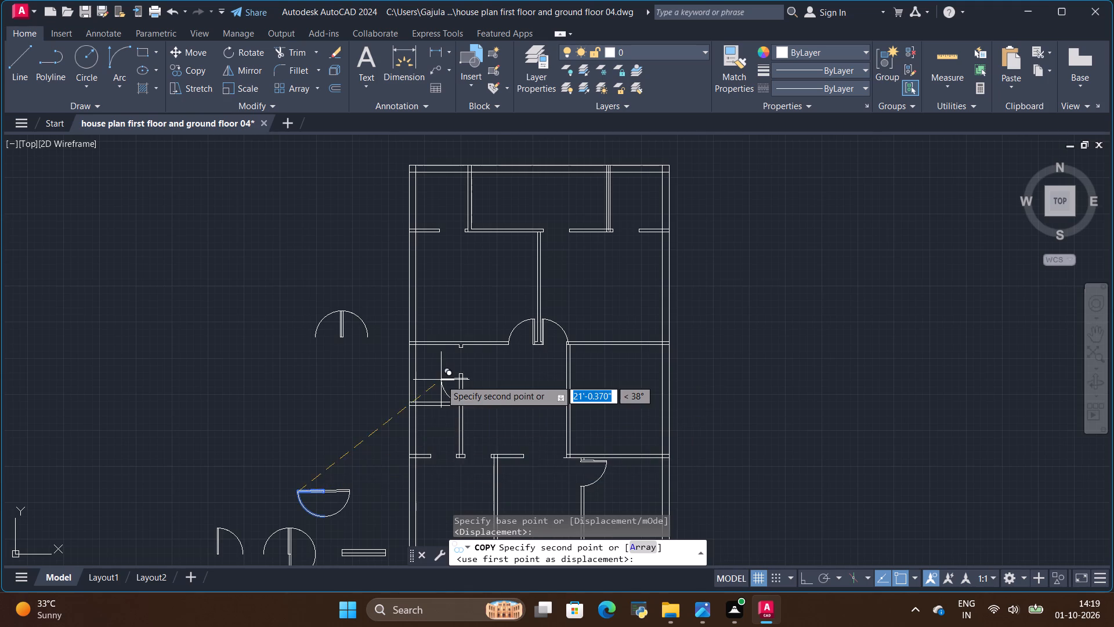
pyautogui.scroll(2, 441, 380)
pyautogui.scroll(2, 464, 307)
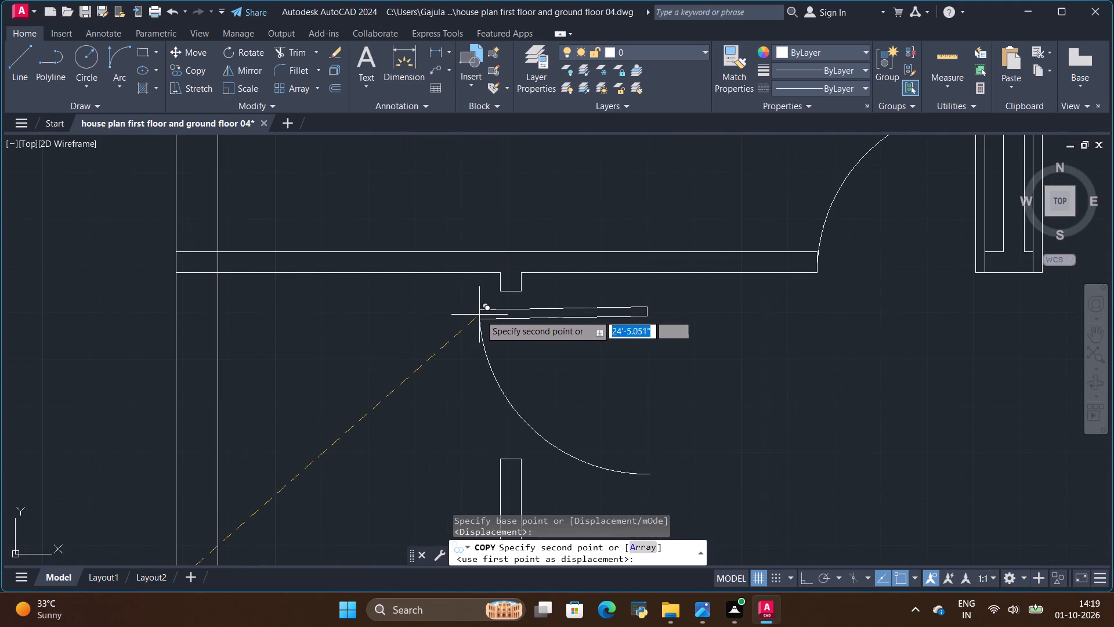
pyautogui.click(367, 307)
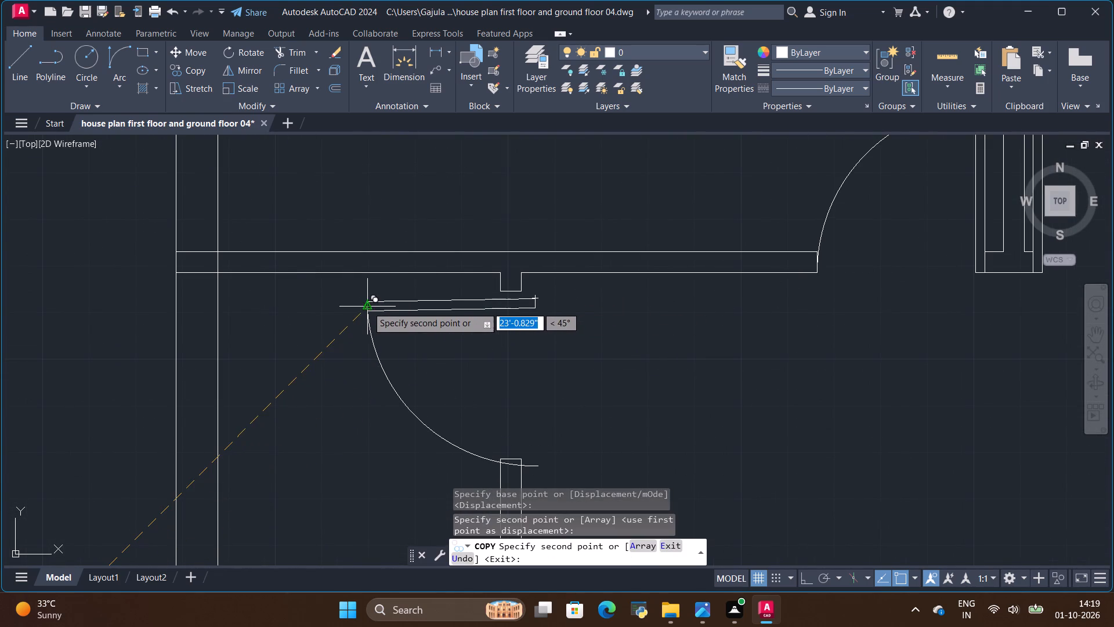
pyautogui.press('Escape')
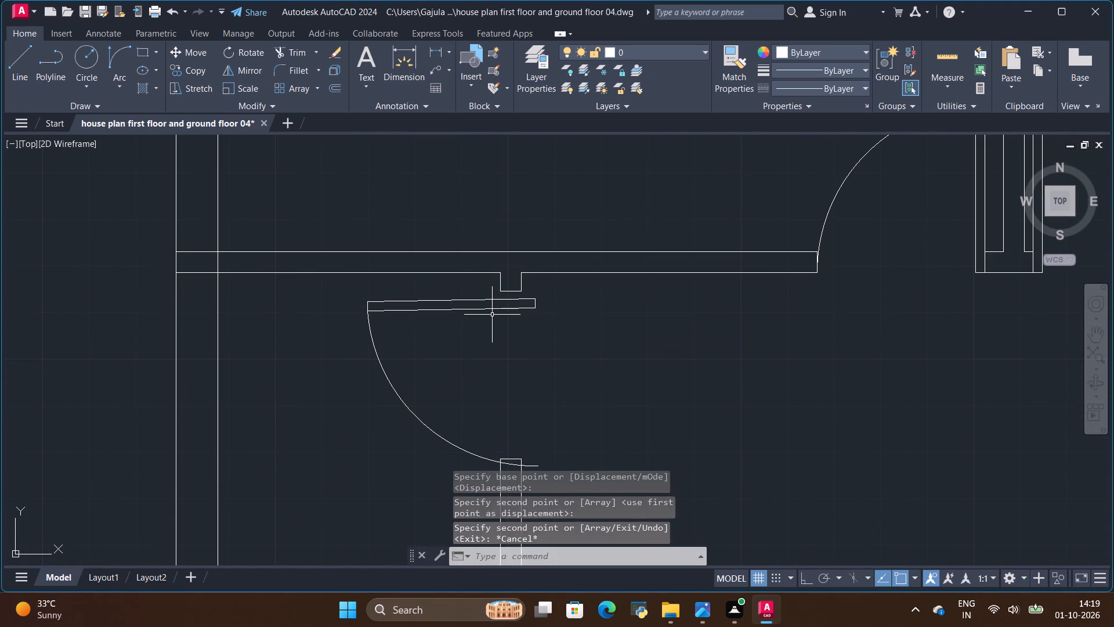
# Move the copied door so its leaf's upper hinge corner meets the lower east corner of the short wall stub.
pyautogui.click(487, 307)
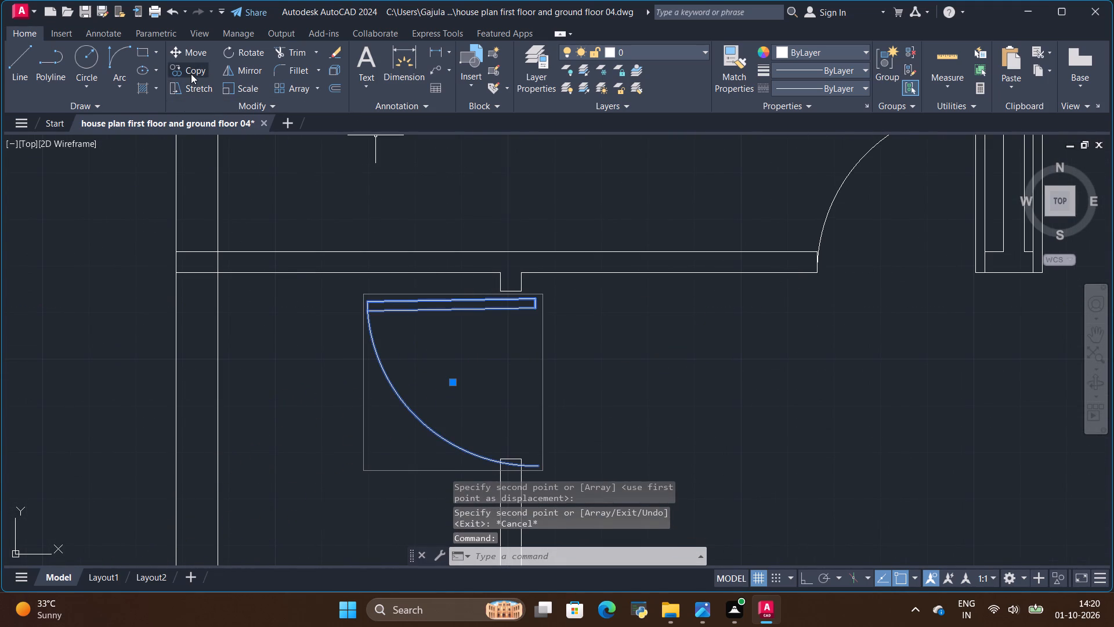
pyautogui.click(199, 58)
pyautogui.scroll(1, 552, 323)
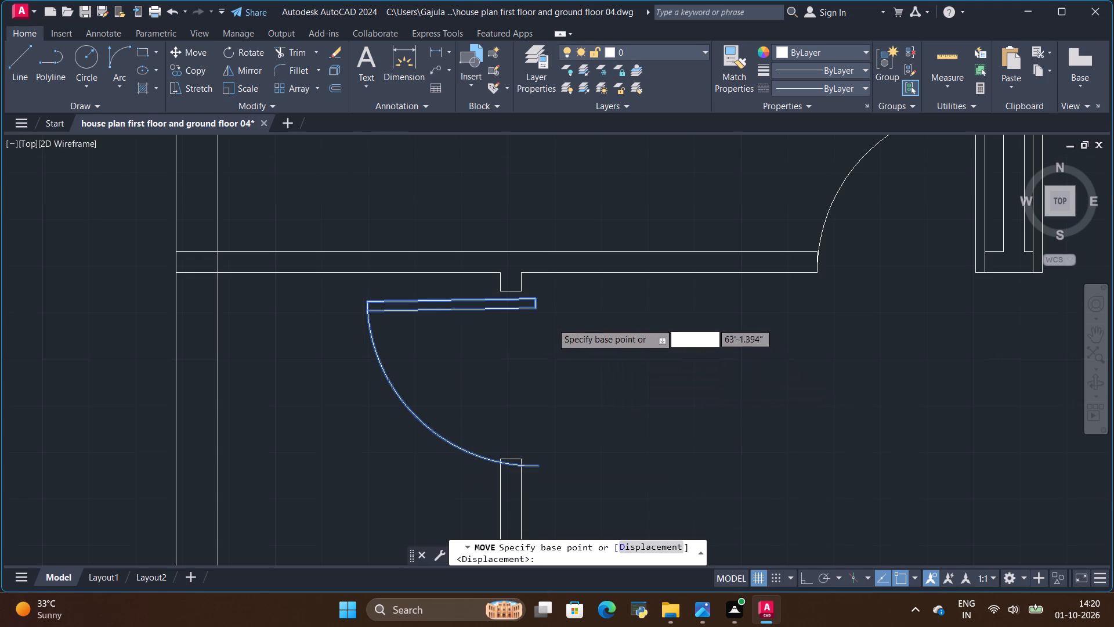
pyautogui.scroll(1, 552, 322)
pyautogui.click(501, 255)
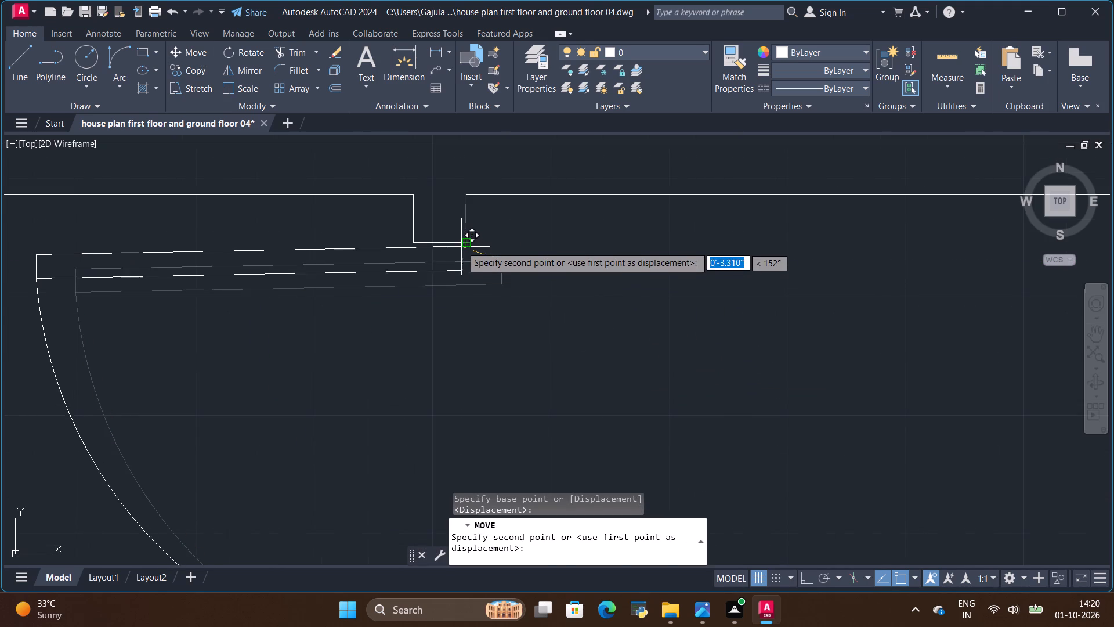
pyautogui.click(465, 240)
pyautogui.scroll(-2, 480, 359)
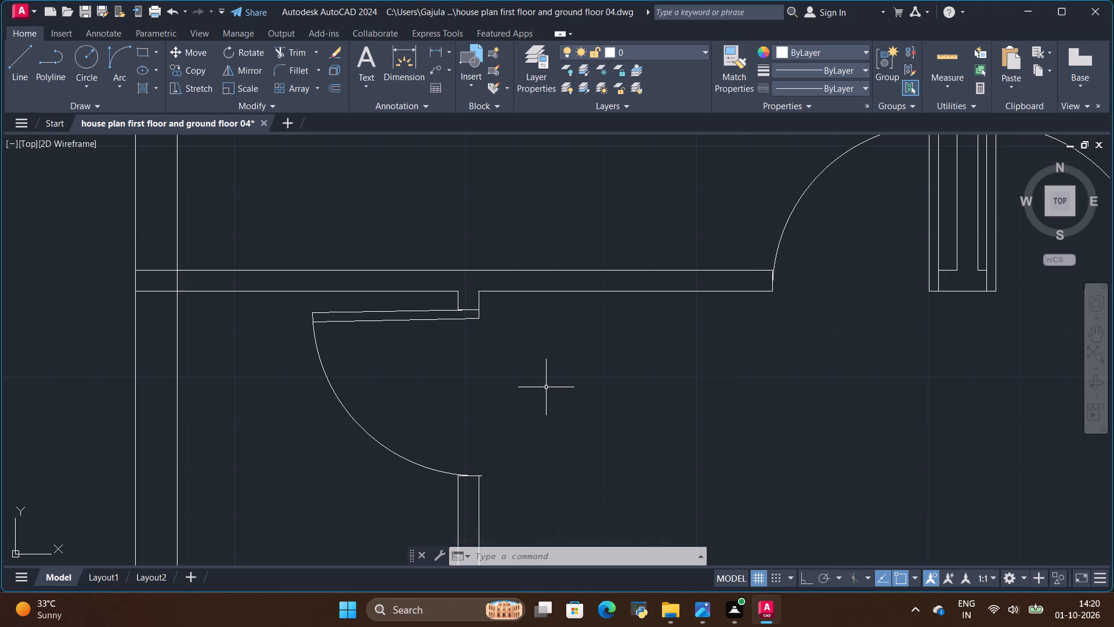
pyautogui.scroll(-2, 539, 352)
pyautogui.scroll(2, 506, 429)
pyautogui.scroll(3, 515, 354)
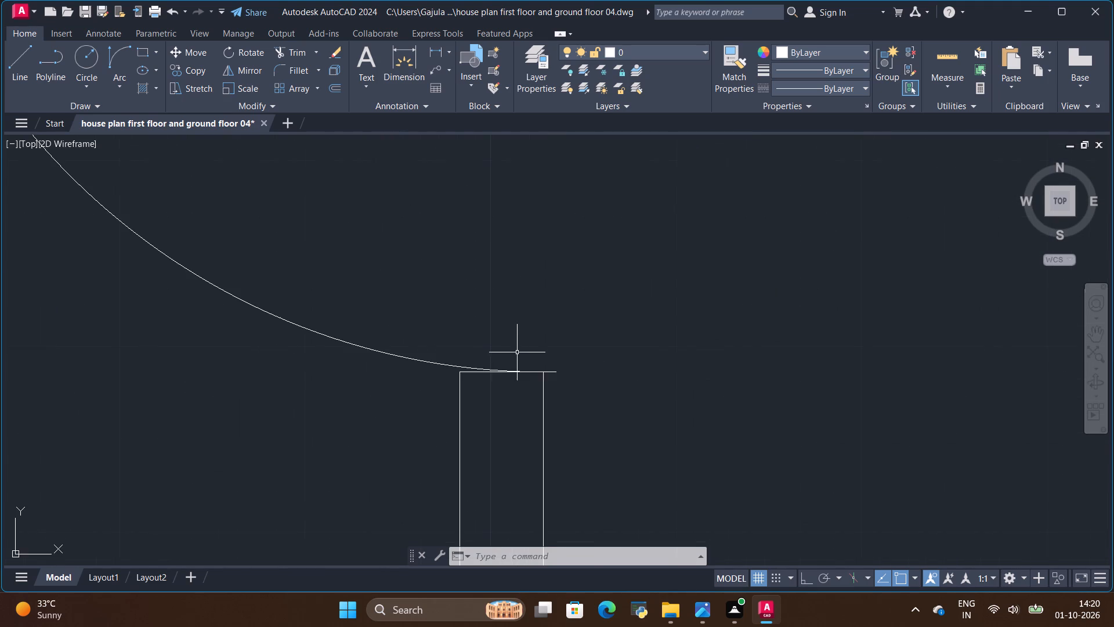
pyautogui.scroll(-4, 548, 379)
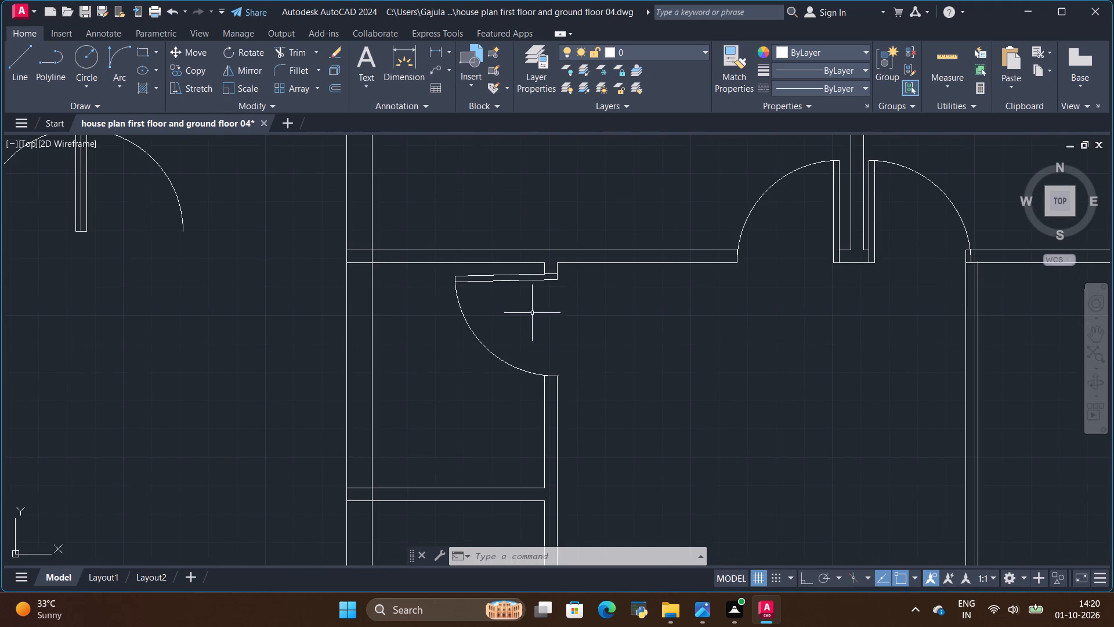
# Copy the upper west door from the spare combined symbol into the lower small west room's south opening, its hinge corner on the wall stub's lower west corner.
pyautogui.scroll(-2, 526, 308)
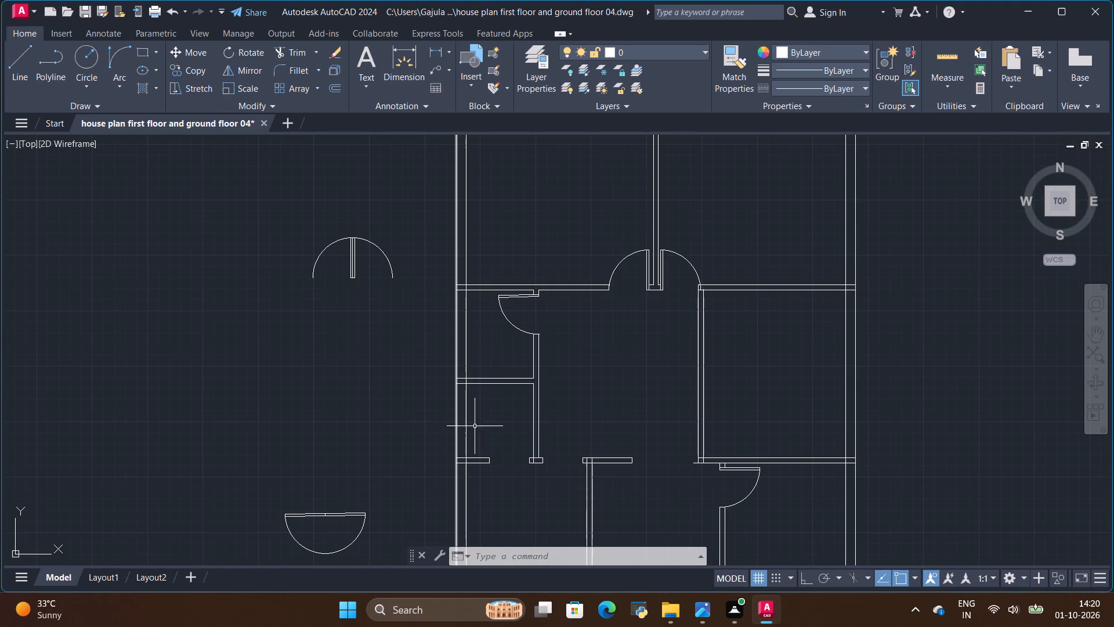
pyautogui.scroll(-1, 545, 336)
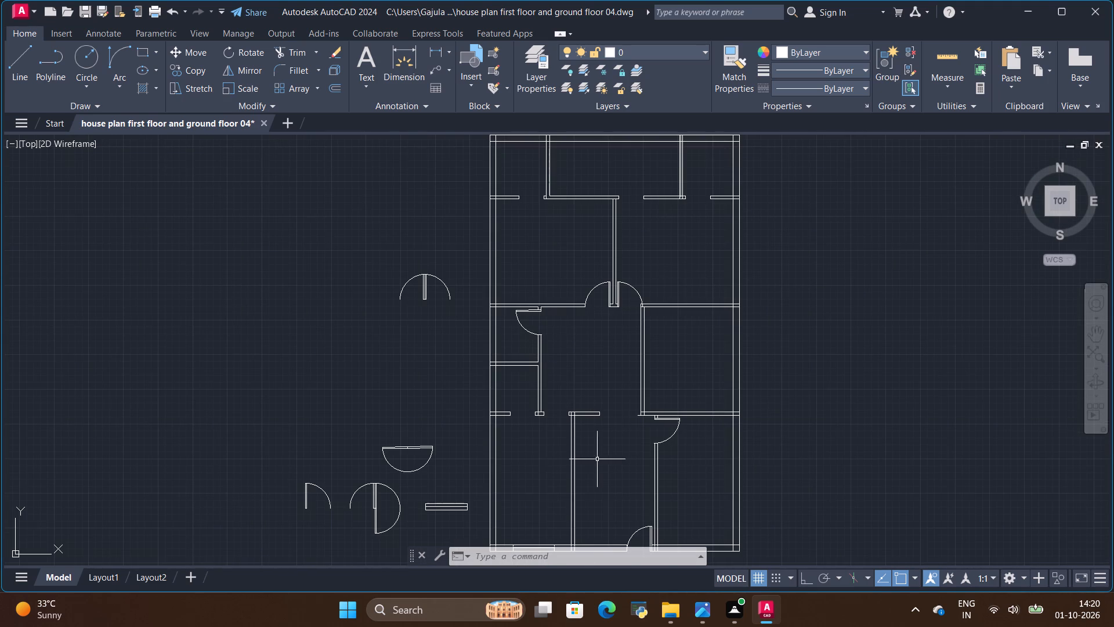
pyautogui.scroll(2, 497, 473)
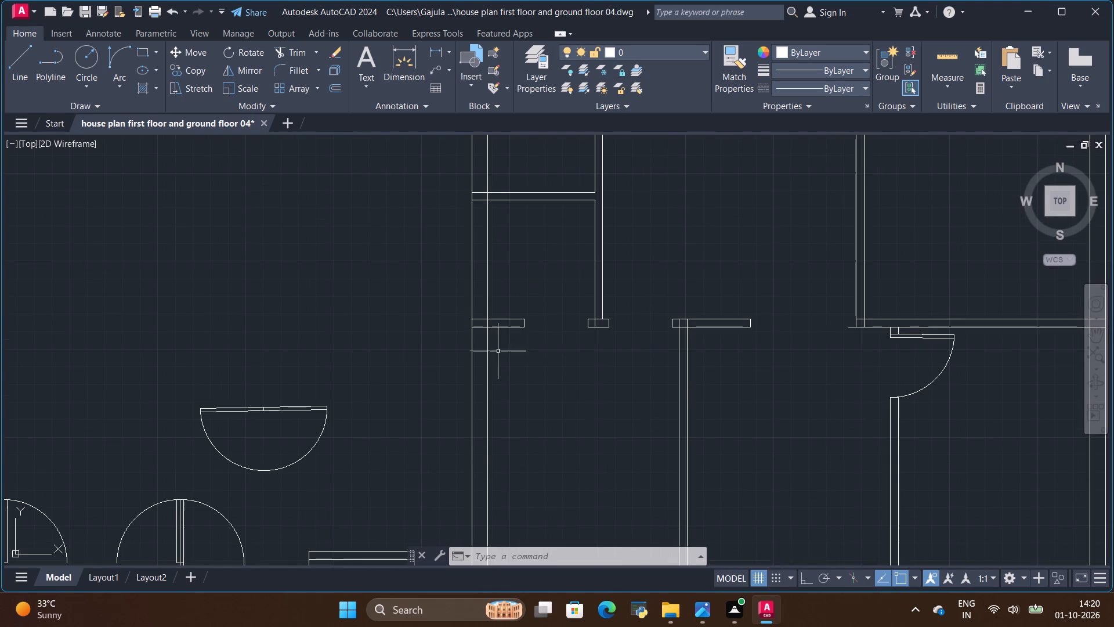
pyautogui.scroll(-1, 346, 380)
pyautogui.scroll(3, 233, 516)
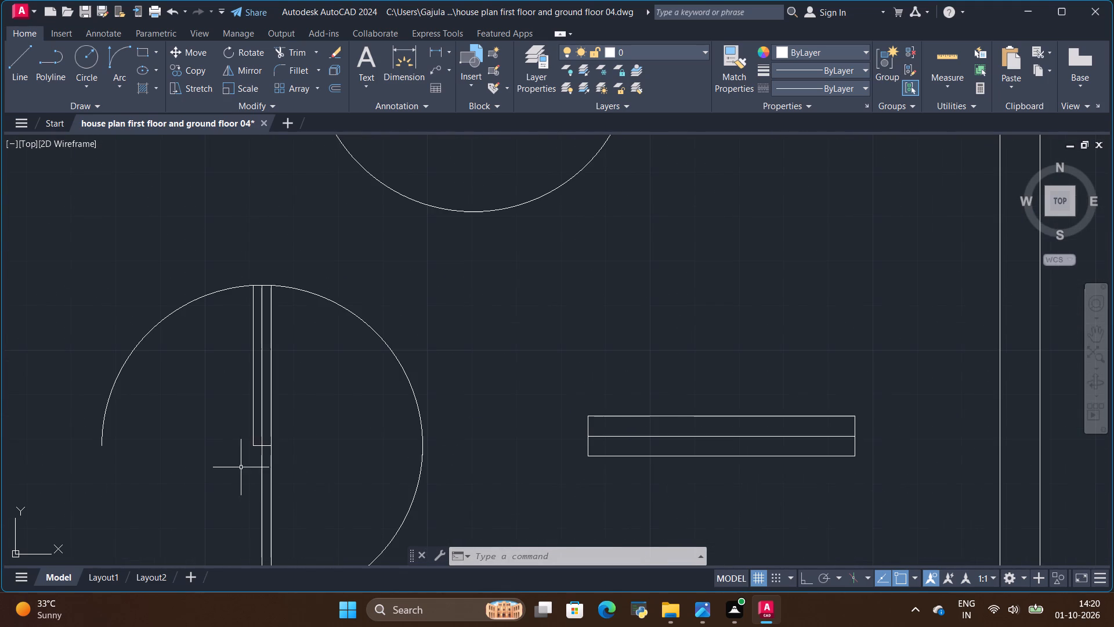
pyautogui.click(254, 434)
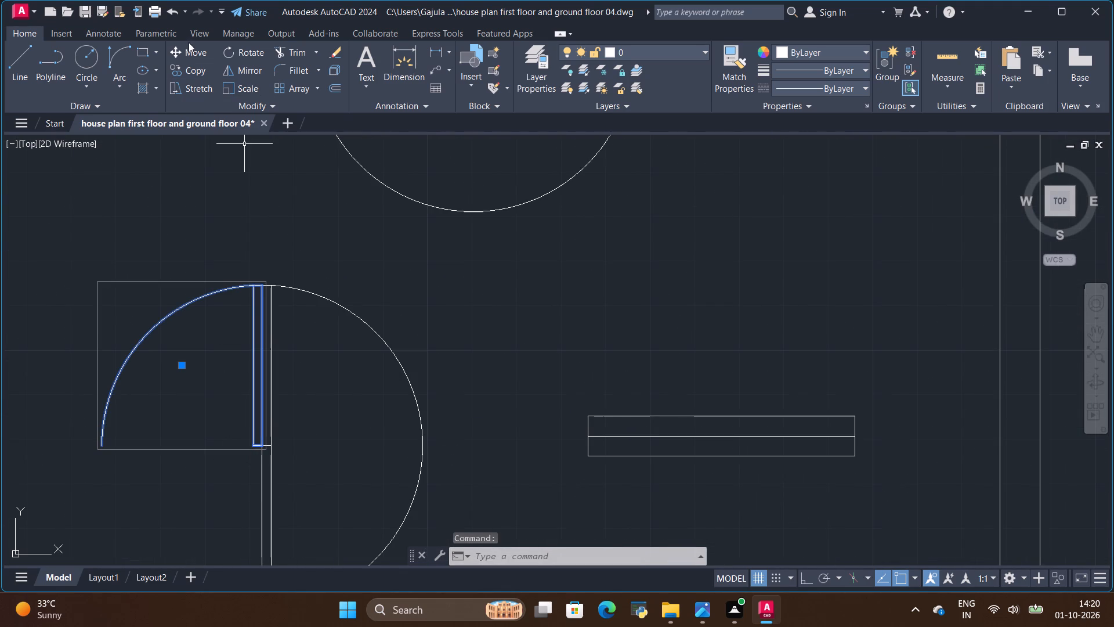
pyautogui.click(190, 69)
pyautogui.scroll(3, 275, 477)
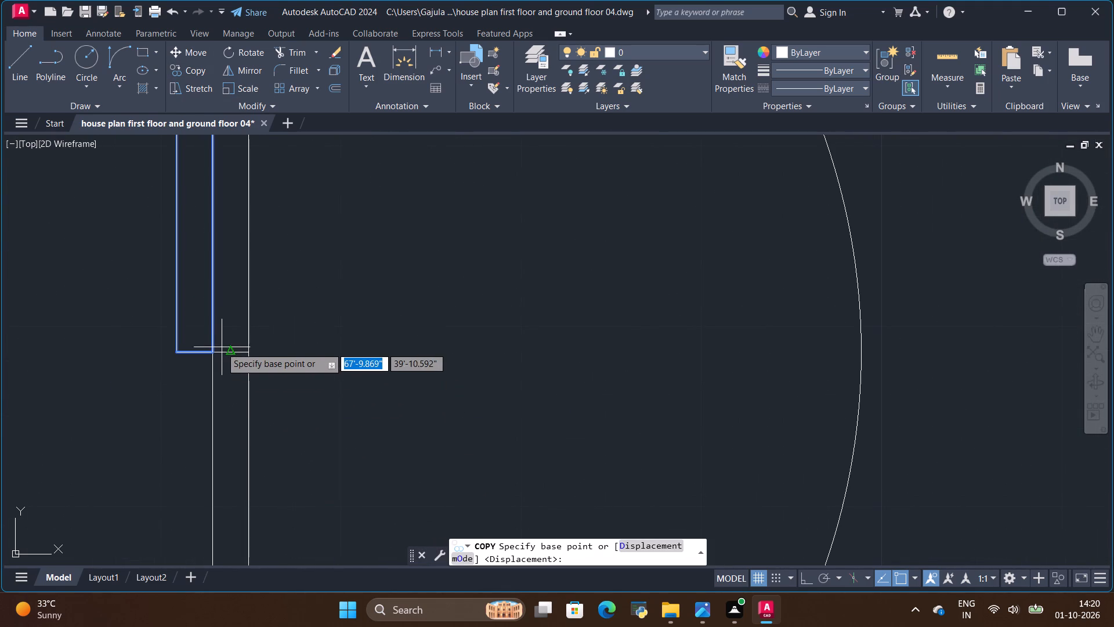
pyautogui.click(212, 355)
pyautogui.scroll(-4, 729, 464)
pyautogui.scroll(-2, 598, 473)
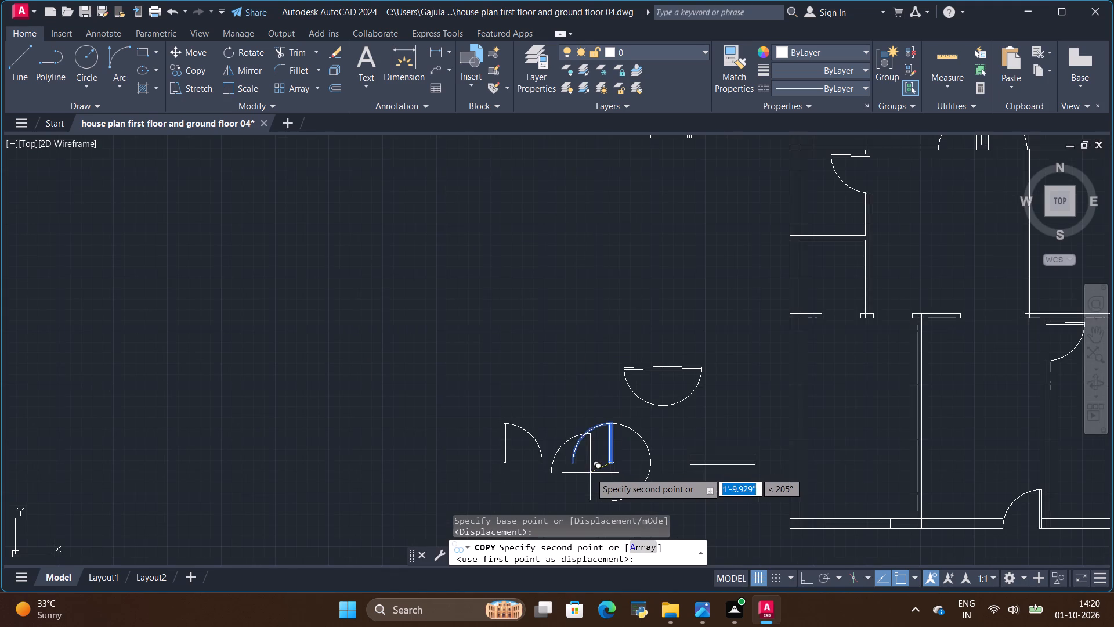
pyautogui.scroll(-1, 572, 457)
pyautogui.scroll(4, 769, 356)
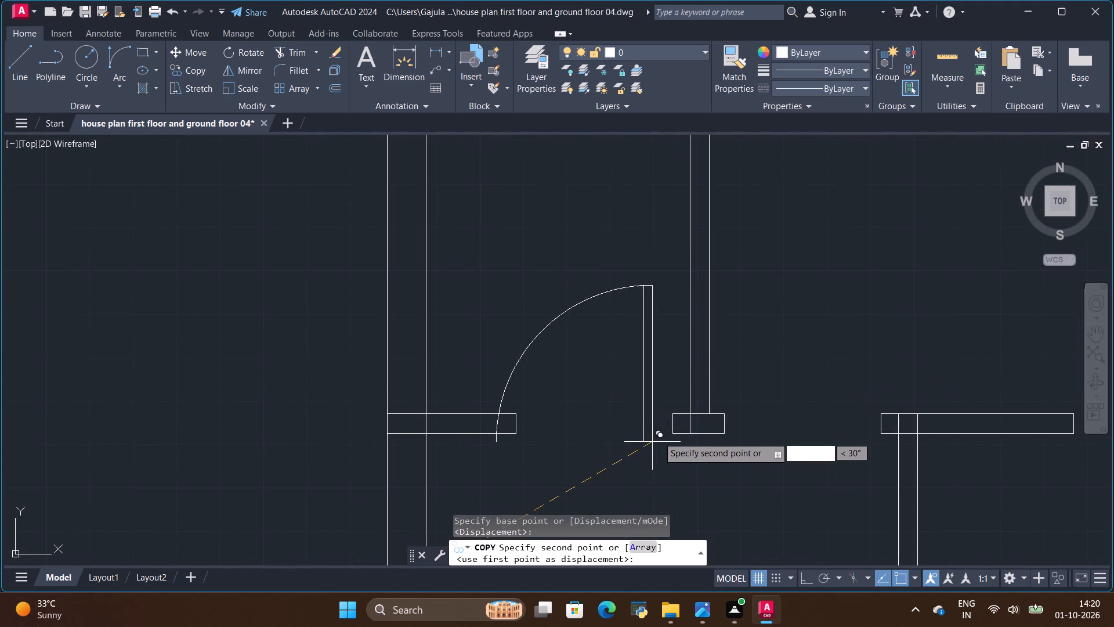
pyautogui.click(668, 431)
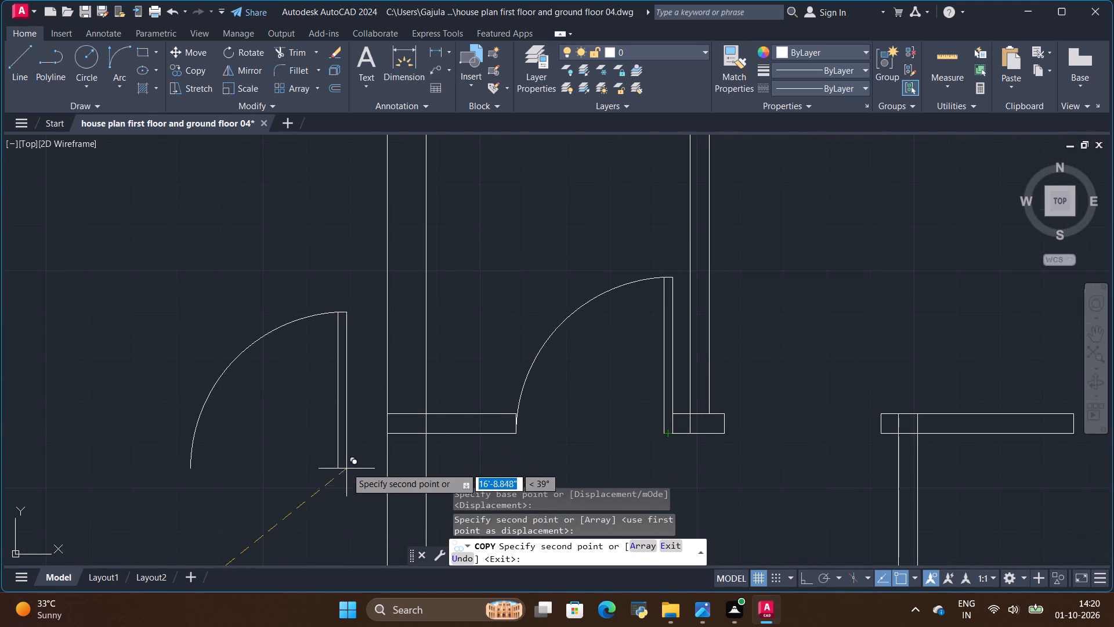
pyautogui.press('Escape')
pyautogui.scroll(-2, 405, 384)
pyautogui.scroll(-1, 296, 412)
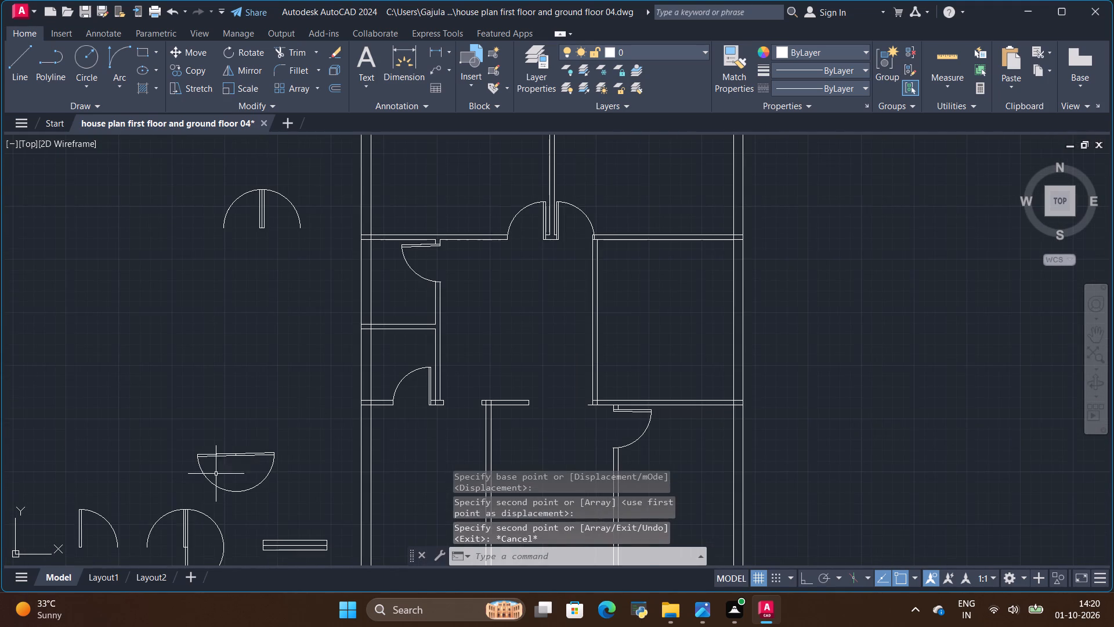
# Copy the upper east door from the spare combined symbol into the opening east of the lower small west room, hinge on the wall stub's lower east corner.
pyautogui.scroll(-1, 320, 376)
pyautogui.scroll(2, 205, 473)
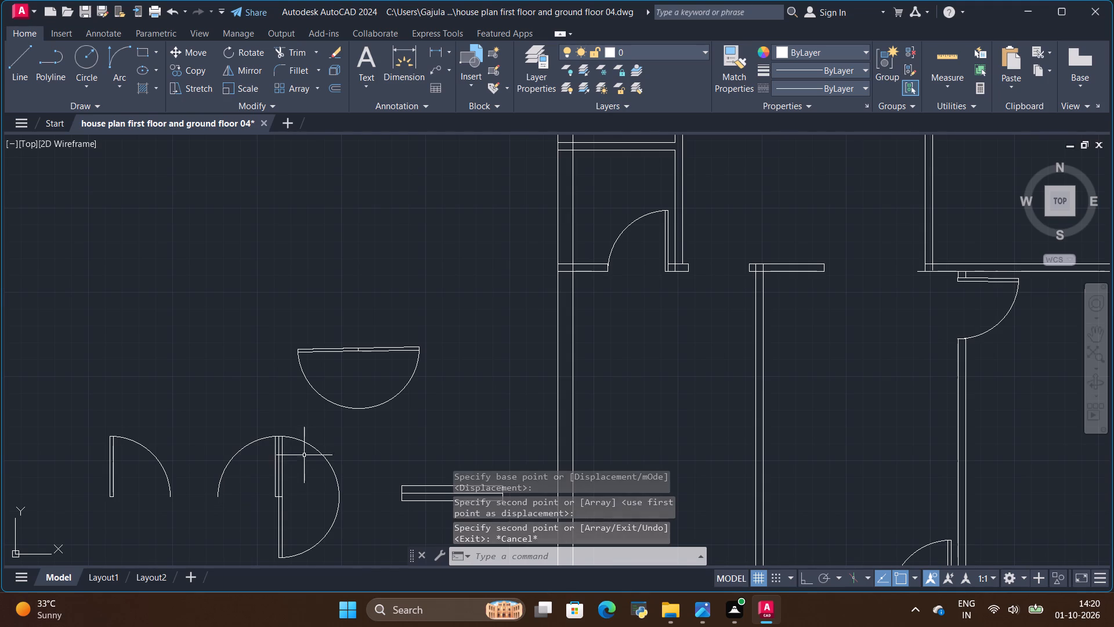
pyautogui.click(310, 444)
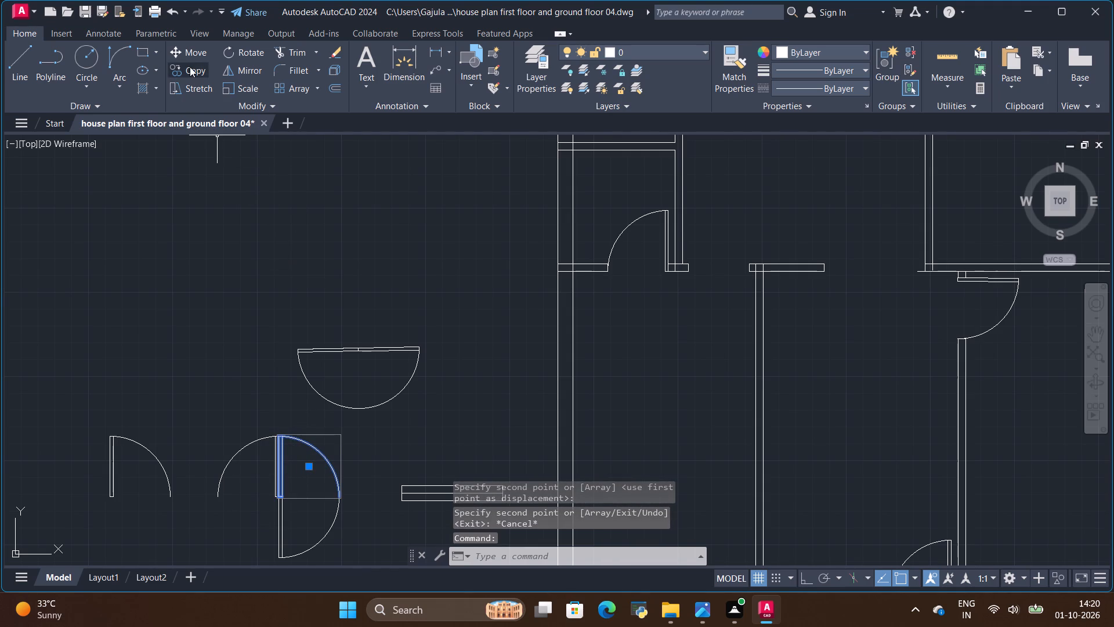
pyautogui.click(193, 69)
pyautogui.scroll(2, 296, 510)
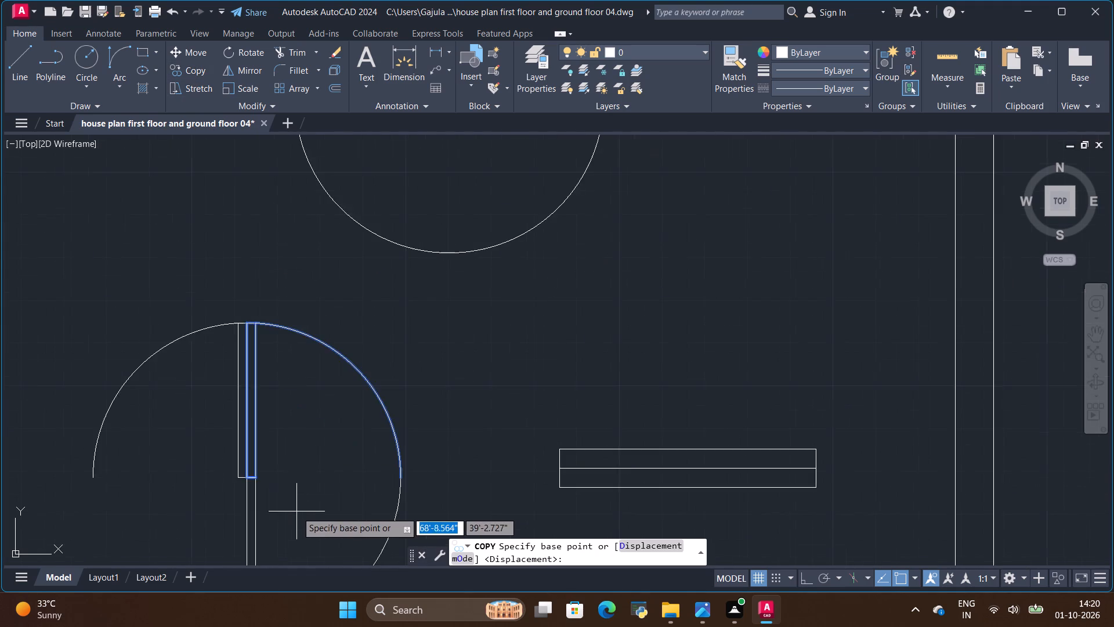
pyautogui.scroll(2, 251, 508)
pyautogui.click(234, 428)
pyautogui.scroll(-3, 458, 434)
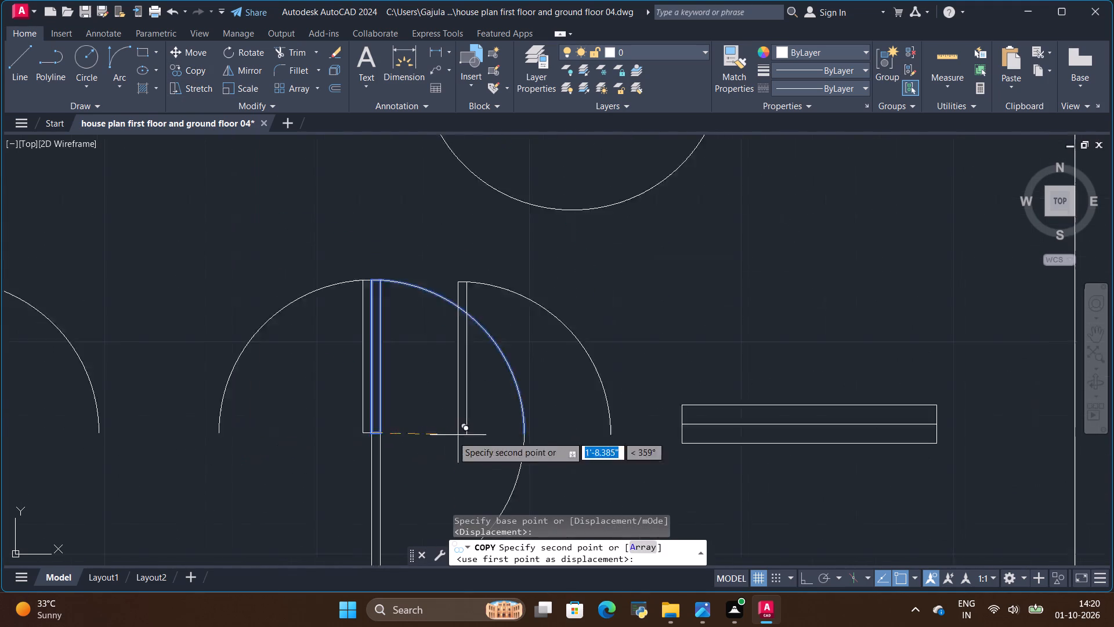
pyautogui.scroll(-1, 442, 438)
pyautogui.scroll(-1, 362, 459)
pyautogui.scroll(2, 650, 302)
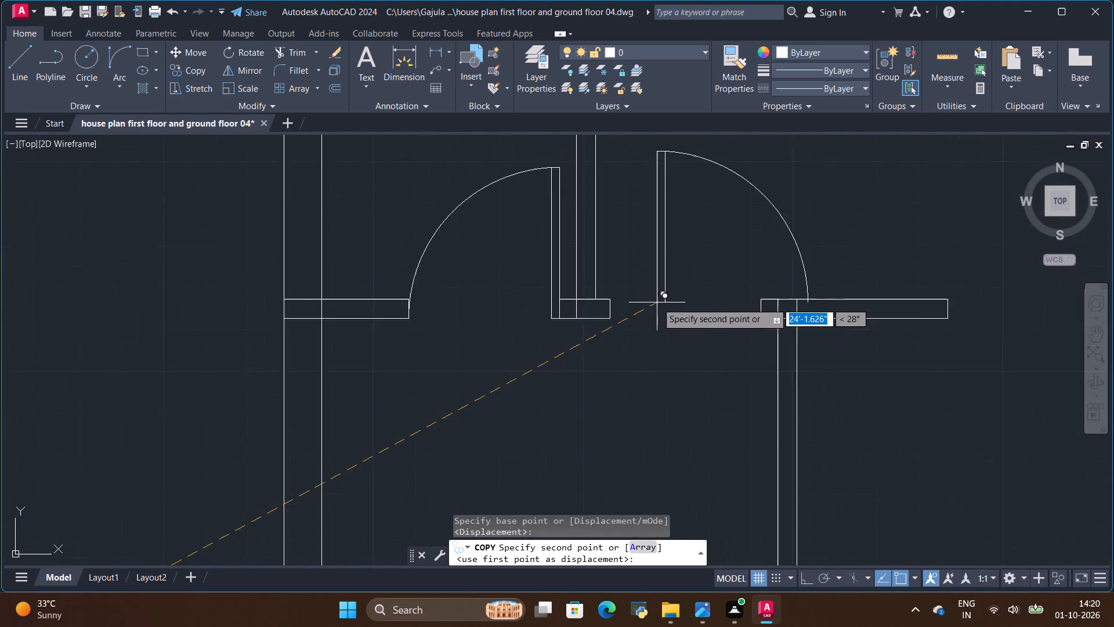
pyautogui.scroll(3, 657, 302)
pyautogui.click(536, 337)
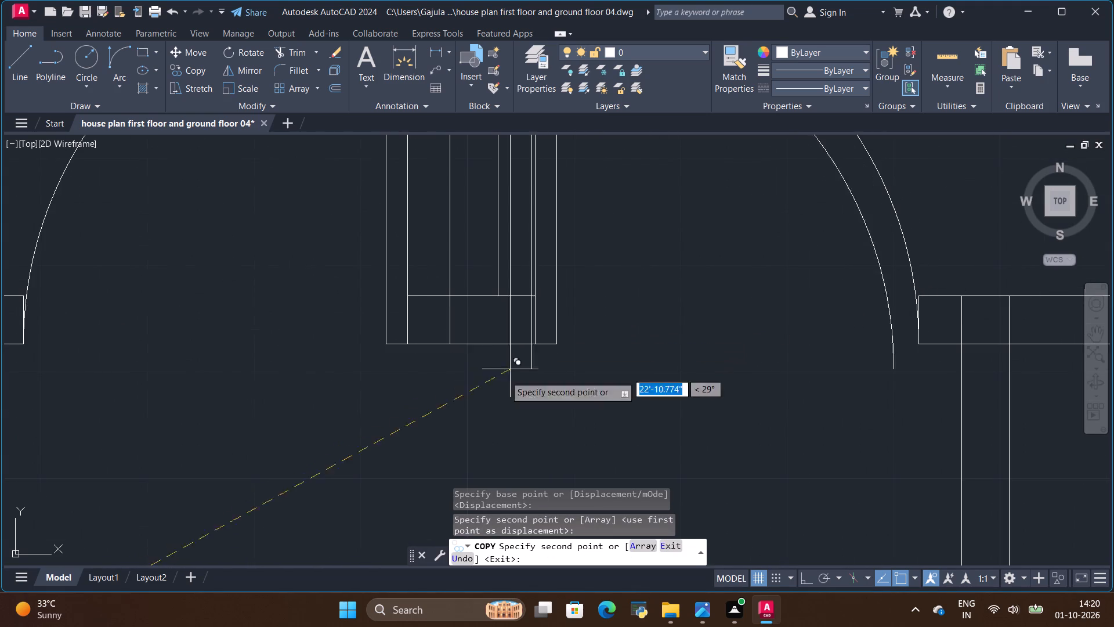
pyautogui.press('Escape')
# Trim the wall line overhanging west of the kitchen's lower west corner.
pyautogui.scroll(-2, 482, 468)
pyautogui.scroll(-1, 591, 320)
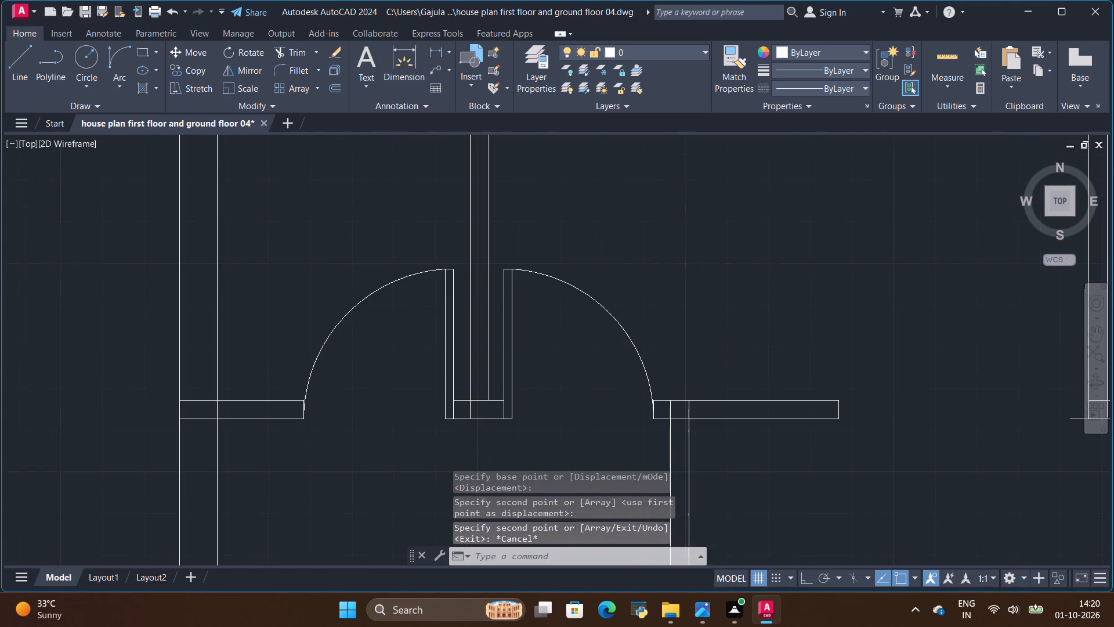
pyautogui.scroll(-1, 595, 315)
pyautogui.scroll(-2, 646, 286)
pyautogui.scroll(2, 682, 304)
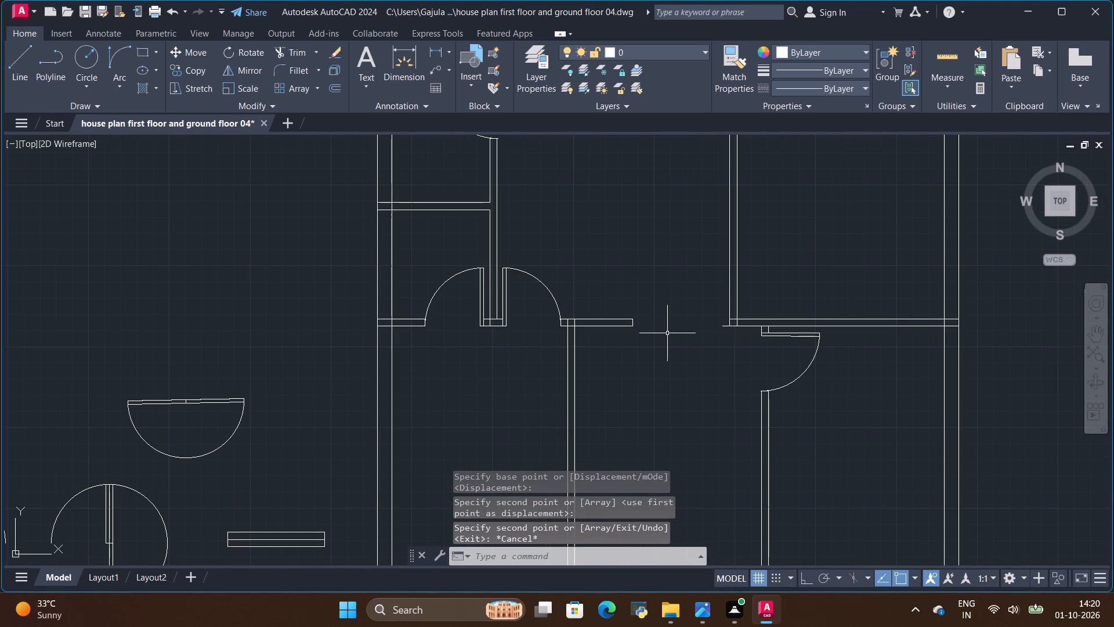
pyautogui.scroll(2, 697, 313)
pyautogui.scroll(1, 797, 326)
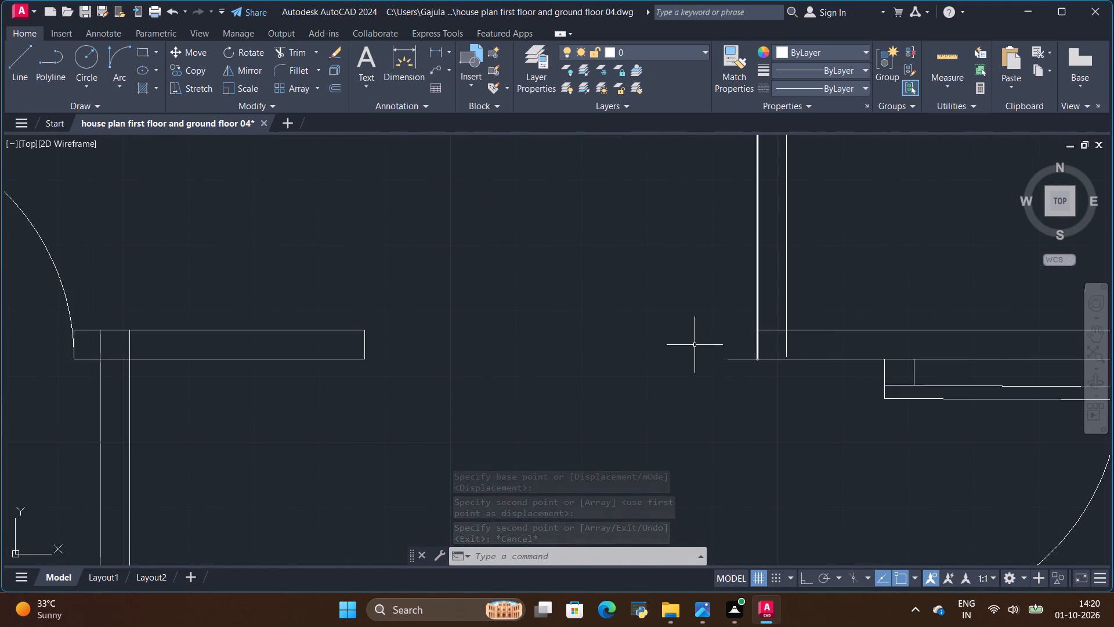
pyautogui.click(291, 49)
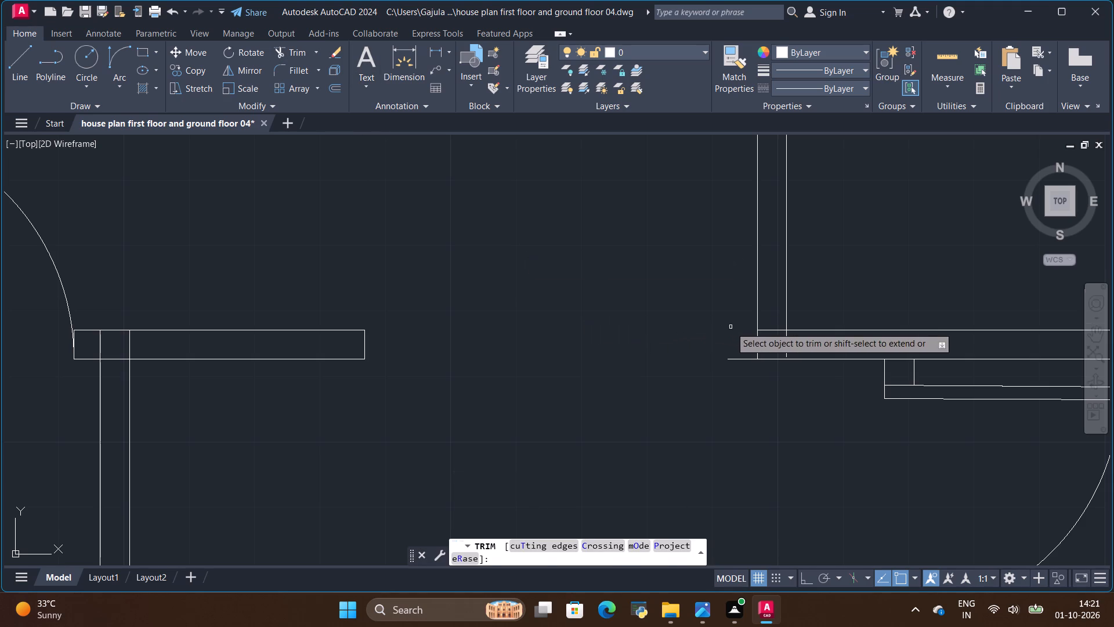
pyautogui.moveTo(731, 327); pyautogui.dragTo(752, 403)
pyautogui.scroll(-4, 733, 339)
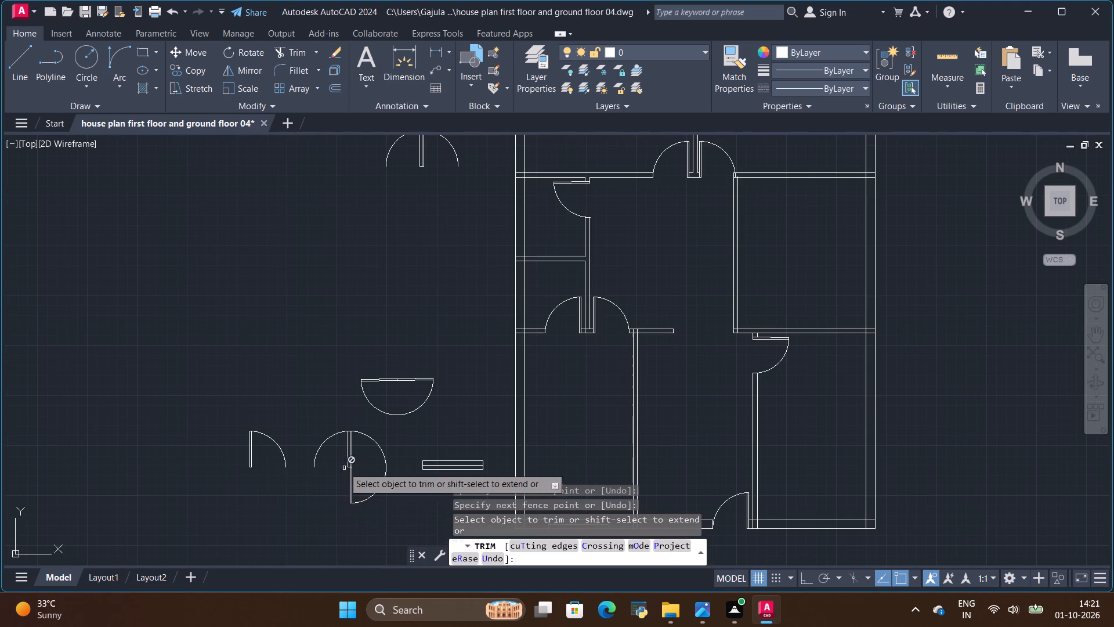
pyautogui.scroll(1, 337, 459)
pyautogui.press('space')
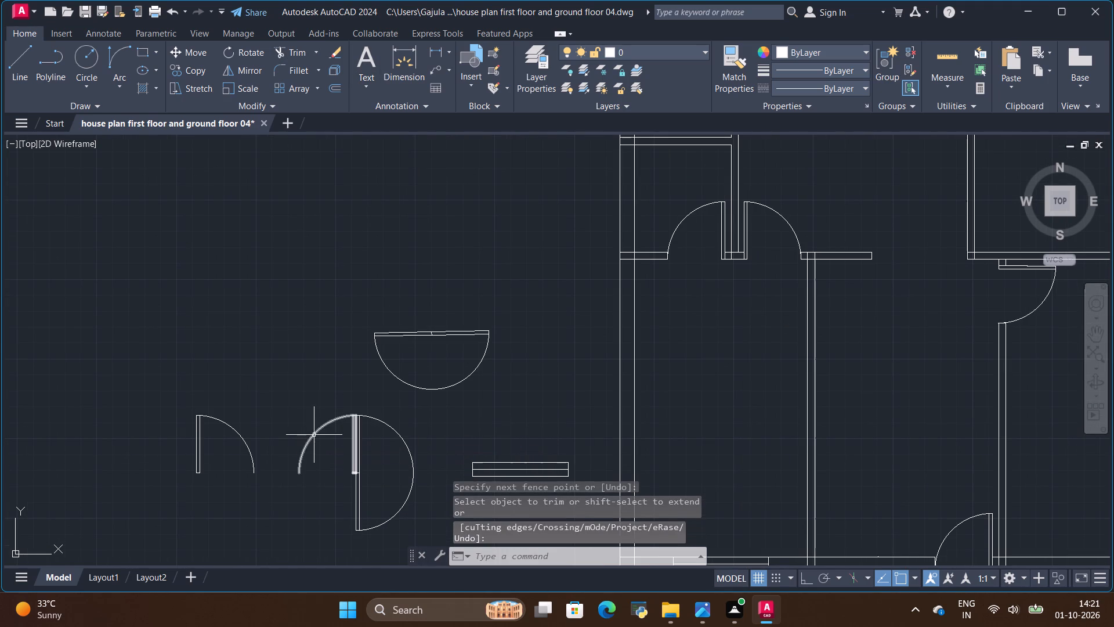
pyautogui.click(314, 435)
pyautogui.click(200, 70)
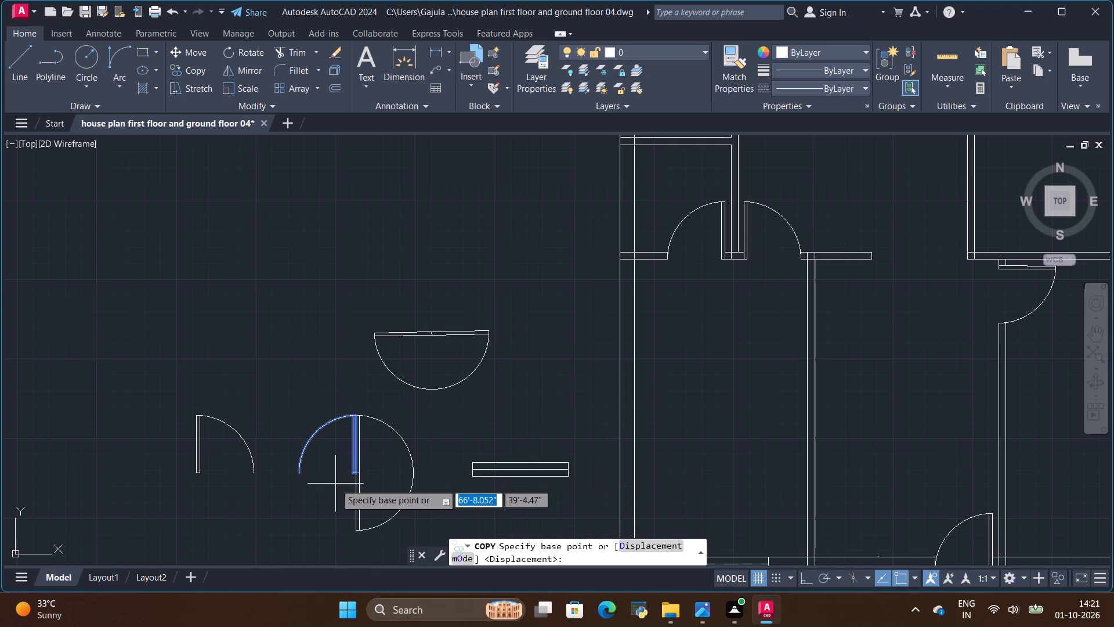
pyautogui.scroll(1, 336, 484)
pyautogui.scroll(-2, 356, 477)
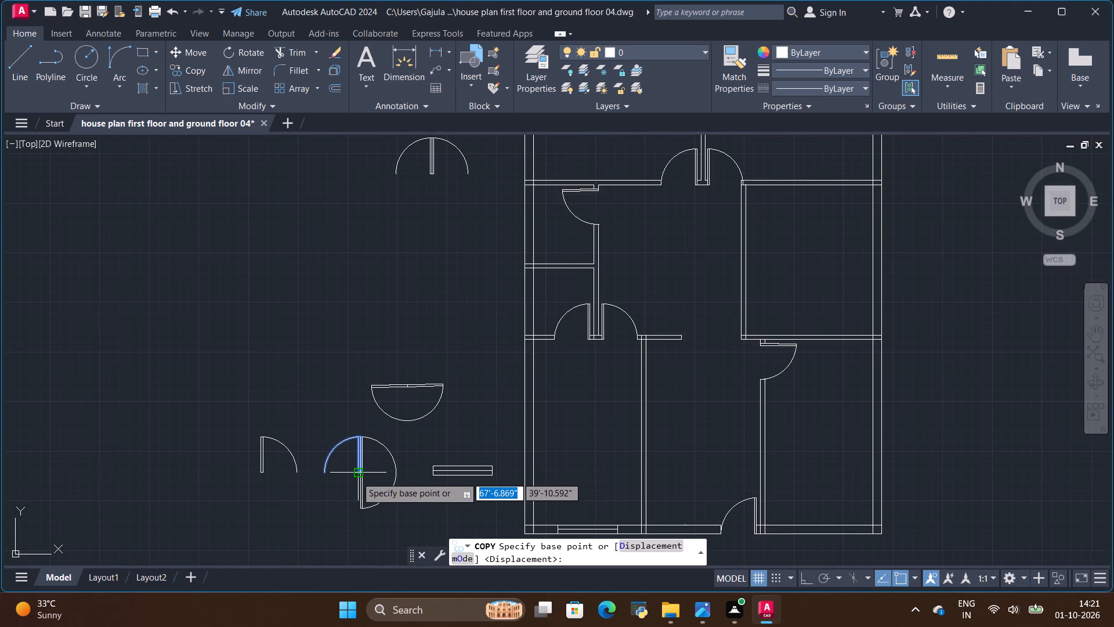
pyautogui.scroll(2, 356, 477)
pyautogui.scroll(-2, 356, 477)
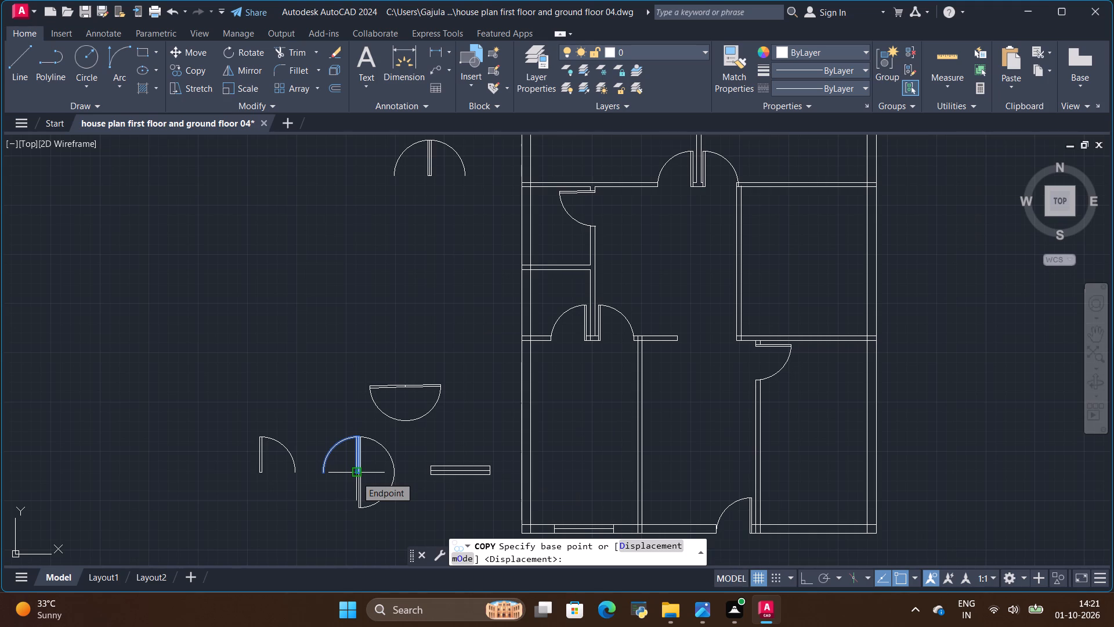
# Compare the reference floor plan image with the drawing to find the openings that still need doors.
pyautogui.hotkey('alt', 'Tab')
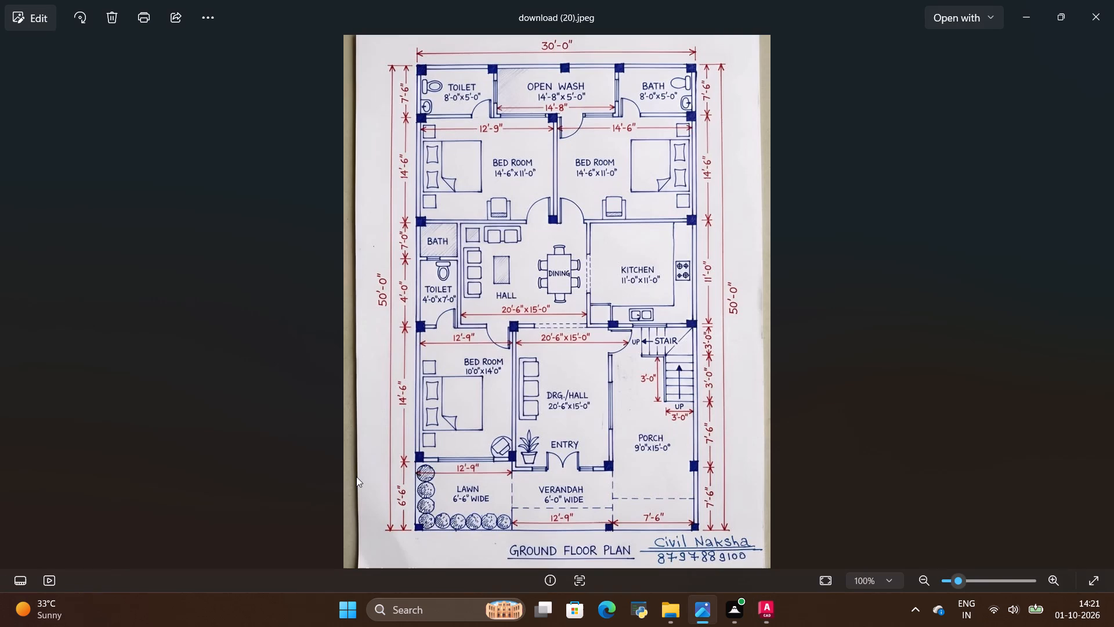
pyautogui.hotkey('alt', 'Tab')
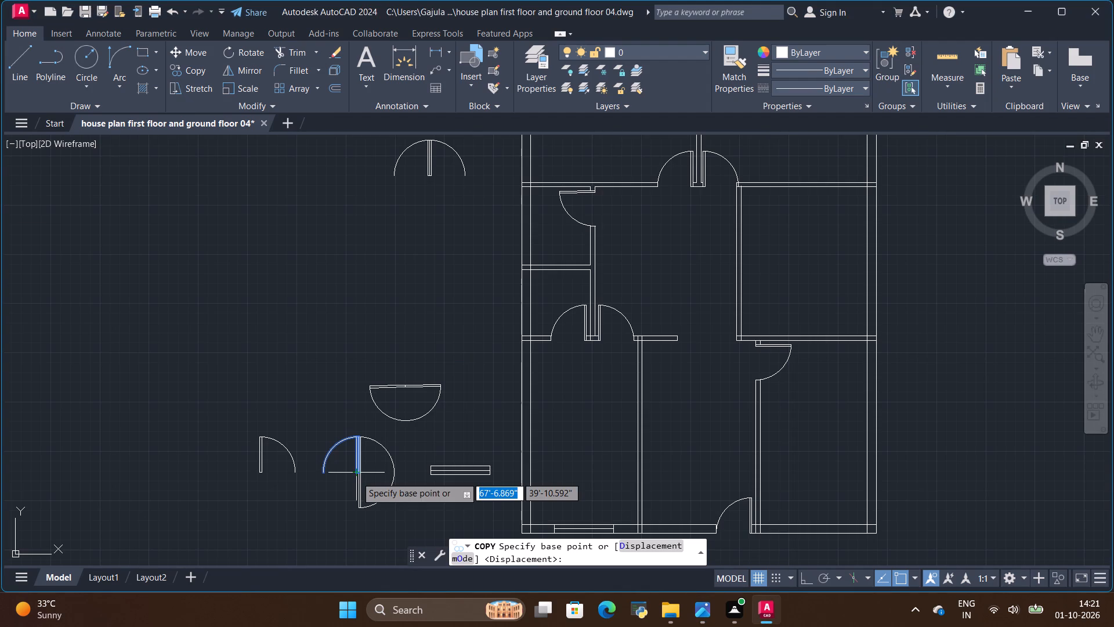
pyautogui.hotkey('alt', 'Tab')
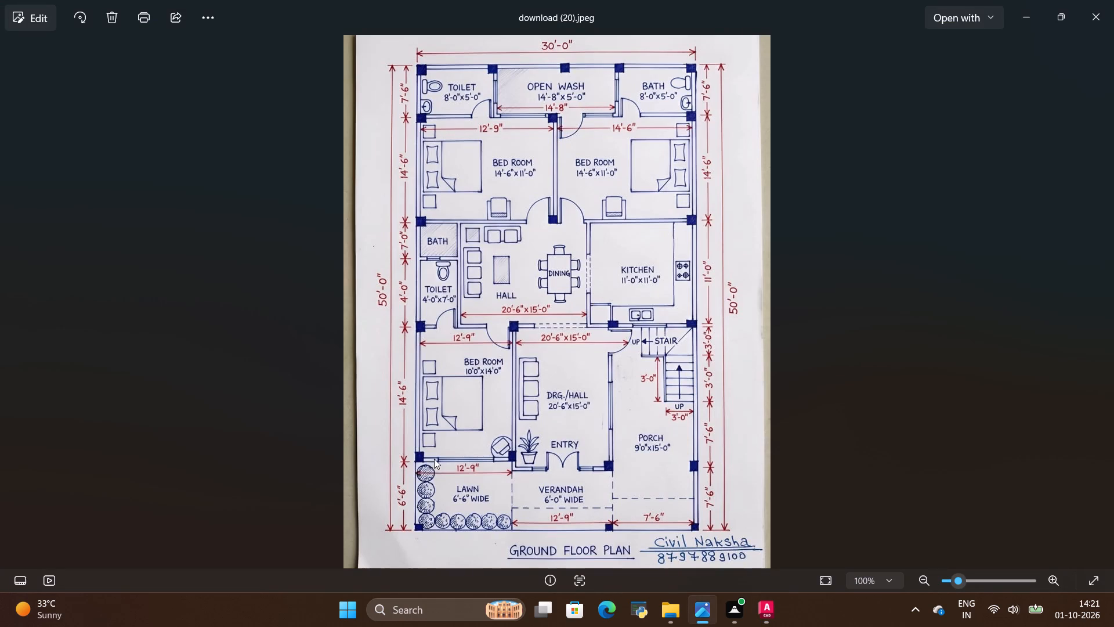
pyautogui.hotkey('alt', 'Tab')
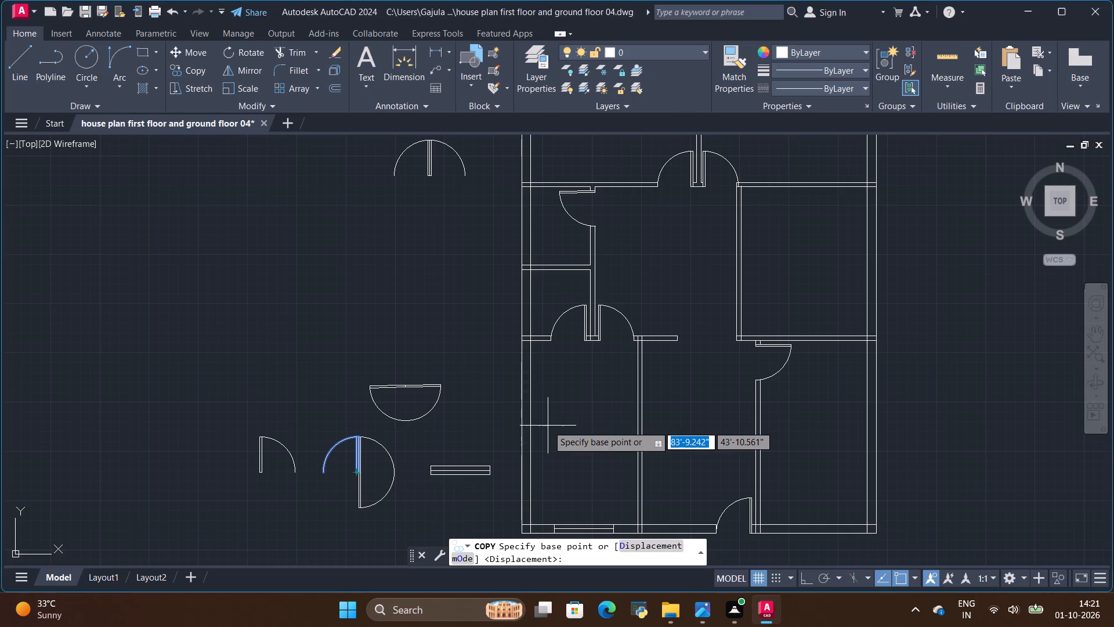
pyautogui.hotkey('alt', 'Tab')
pyautogui.hotkey('alt', 'Tab')
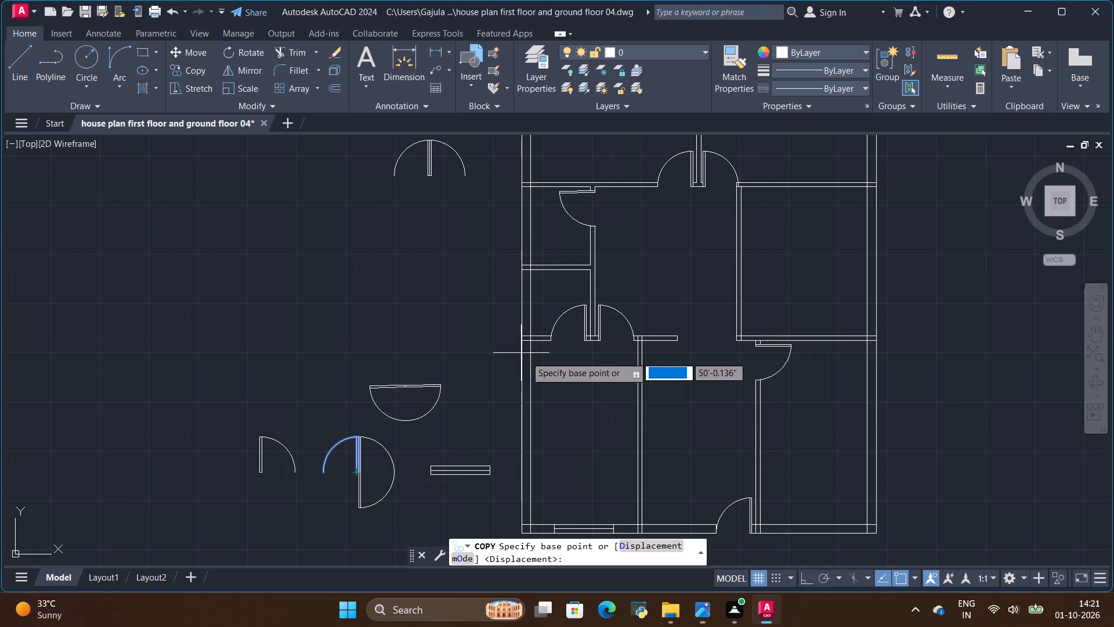
pyautogui.scroll(-2, 614, 423)
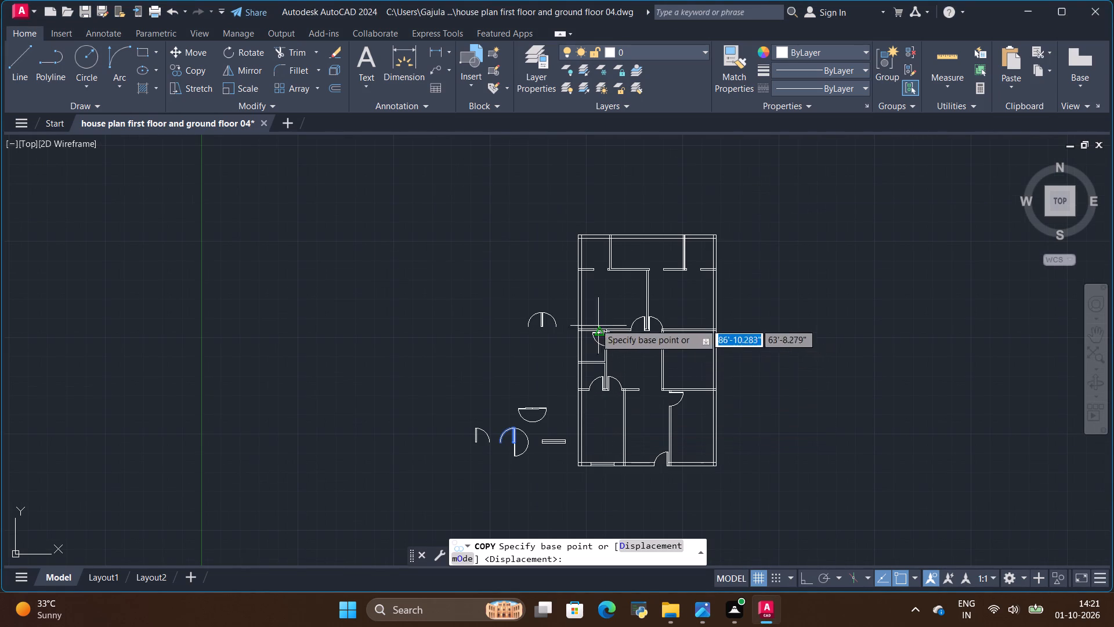
pyautogui.hotkey('alt', 'Tab')
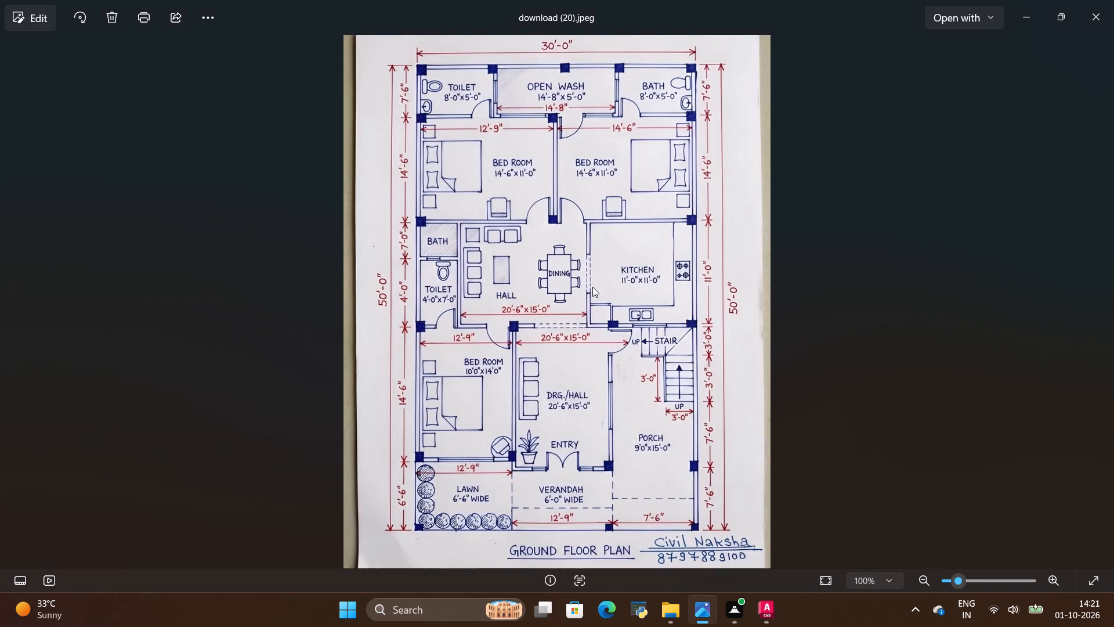
pyautogui.hotkey('alt', 'Tab')
pyautogui.scroll(2, 610, 255)
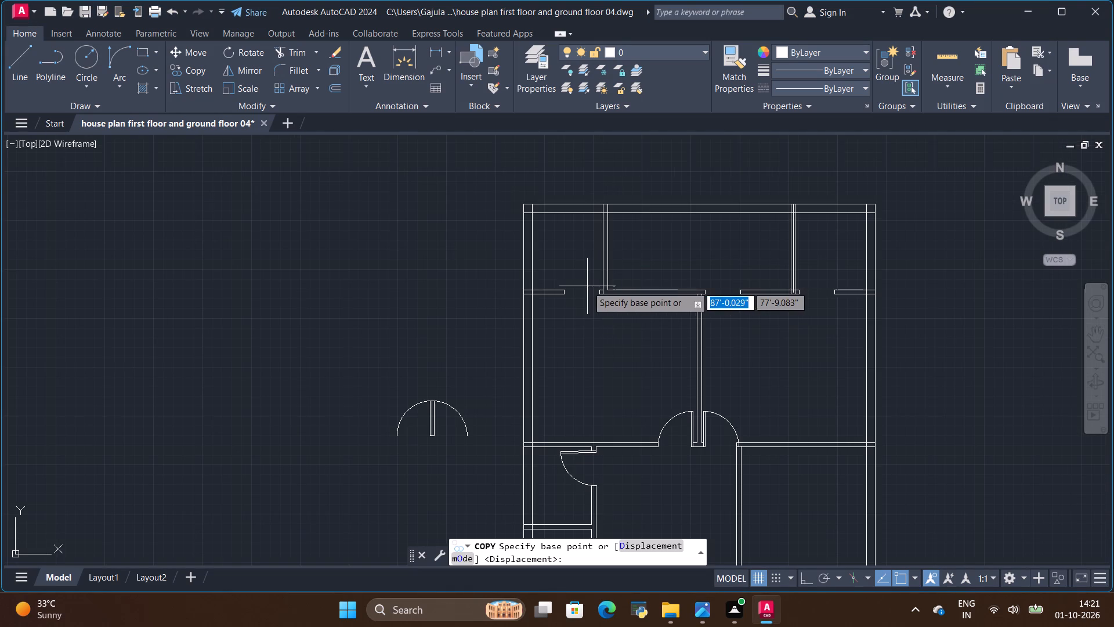
pyautogui.scroll(-1, 576, 284)
pyautogui.scroll(-2, 501, 389)
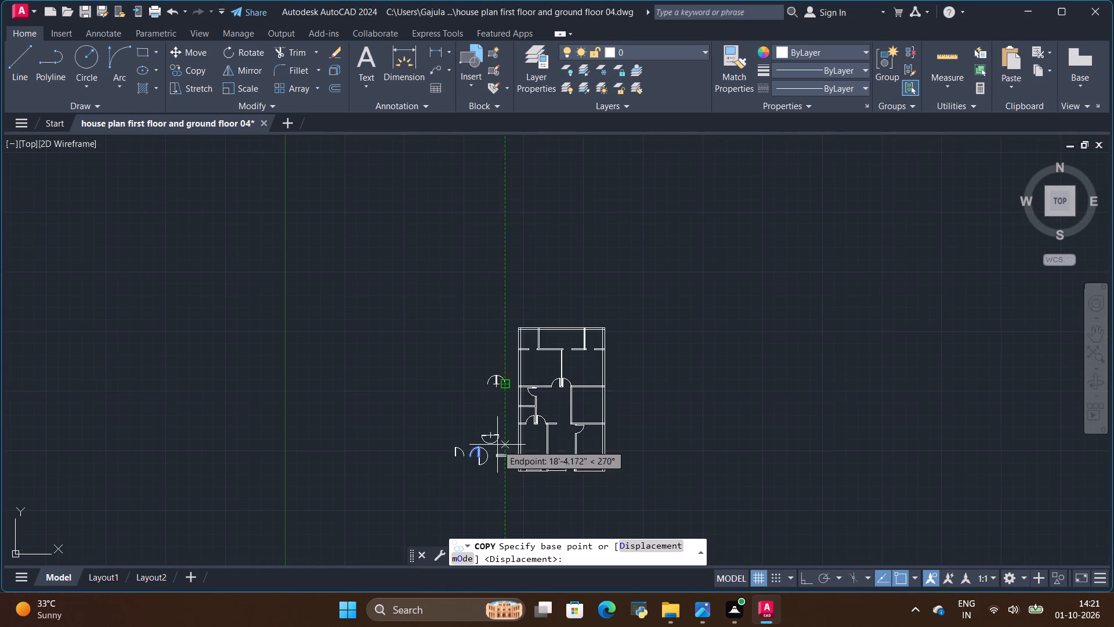
# Copy the upper west door from the spare combined symbol into the northwest toilet's south opening, its hinge corner on the east stub's lower west corner.
pyautogui.scroll(3, 494, 470)
pyautogui.scroll(2, 431, 437)
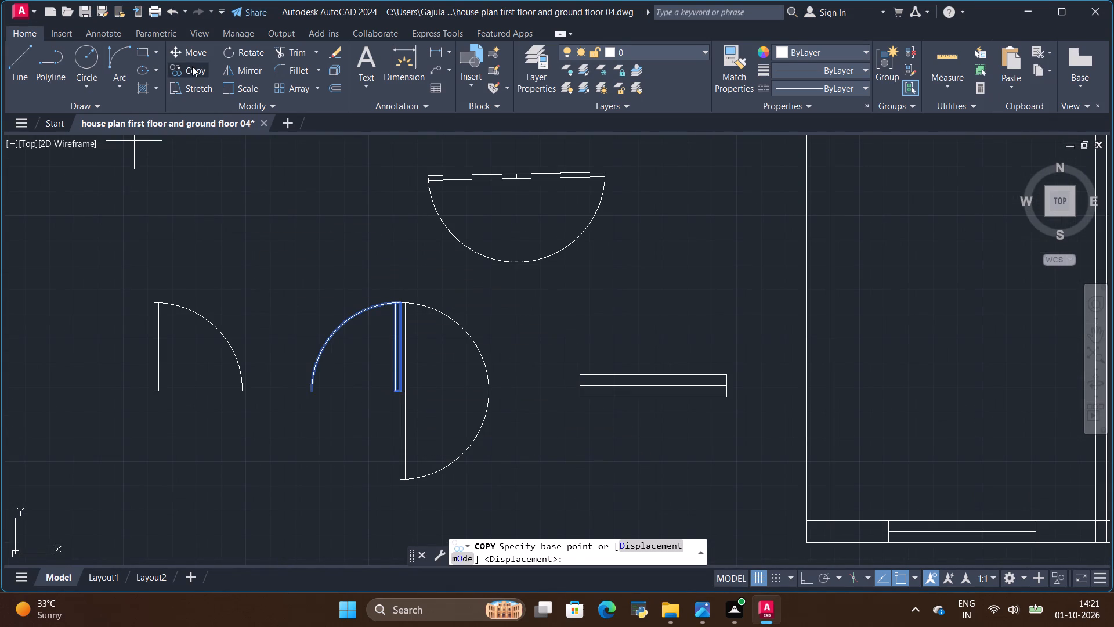
pyautogui.click(192, 67)
pyautogui.scroll(2, 408, 383)
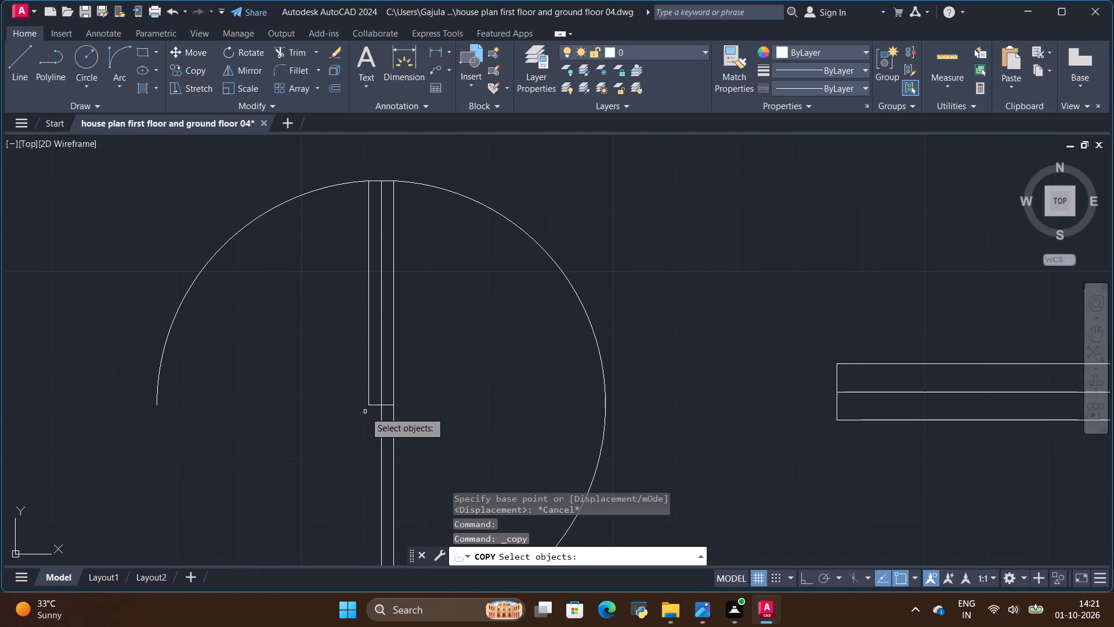
pyautogui.press('Escape')
pyautogui.click(370, 397)
pyautogui.click(196, 72)
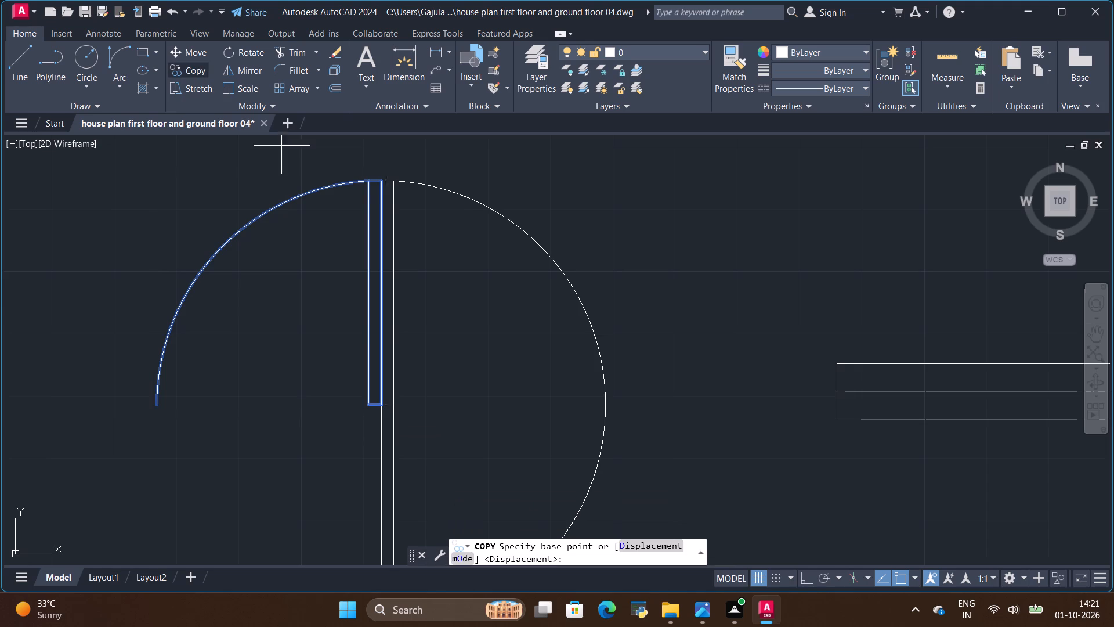
pyautogui.click(381, 406)
pyautogui.scroll(-4, 318, 471)
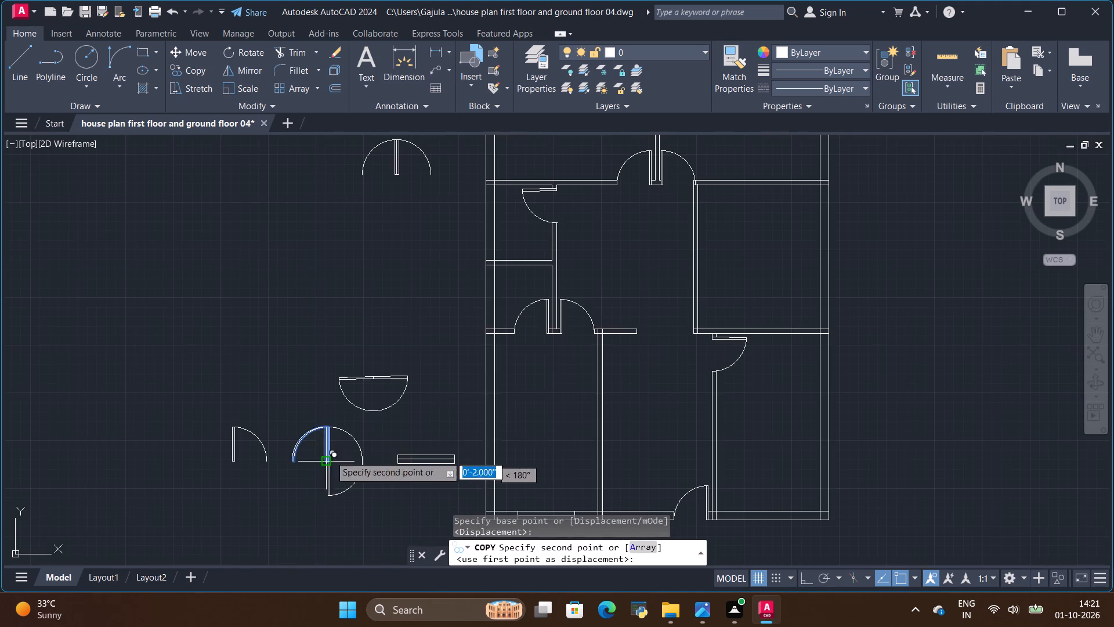
pyautogui.scroll(-2, 475, 319)
pyautogui.scroll(5, 497, 199)
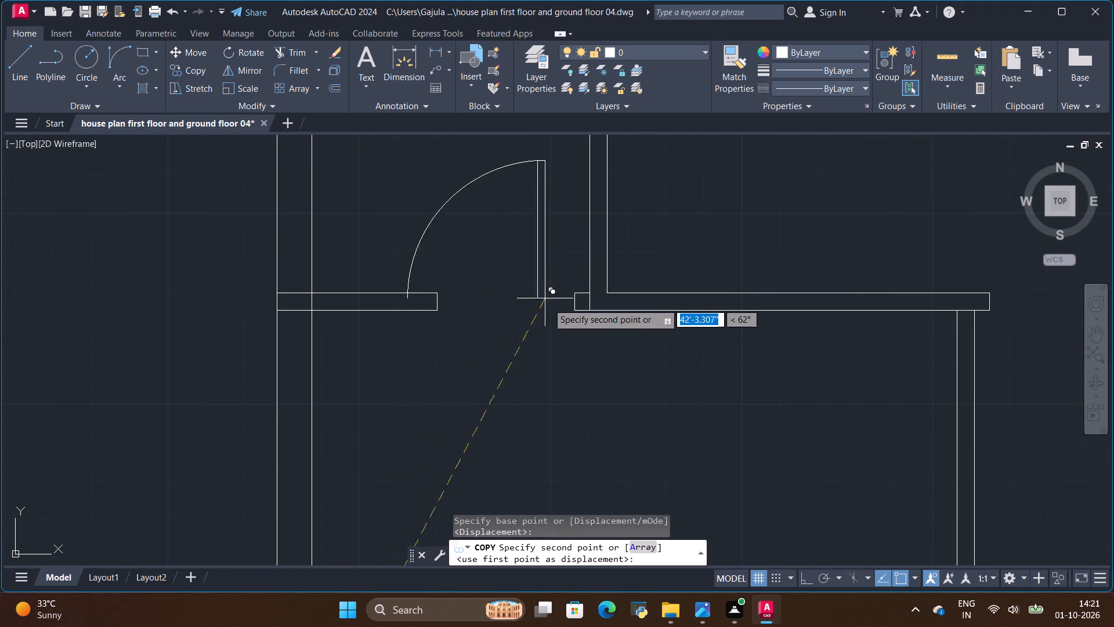
pyautogui.click(570, 313)
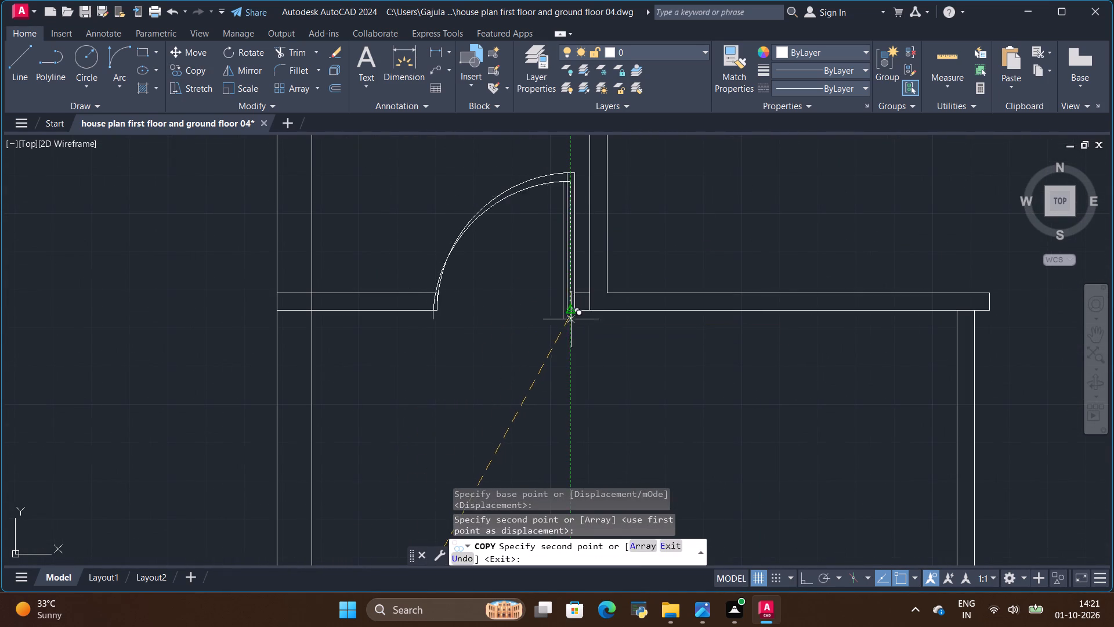
# Place another copy of the door in the open wash's south opening, its hinge corner on the eastern wall piece's lower west corner.
pyautogui.scroll(-3, 433, 361)
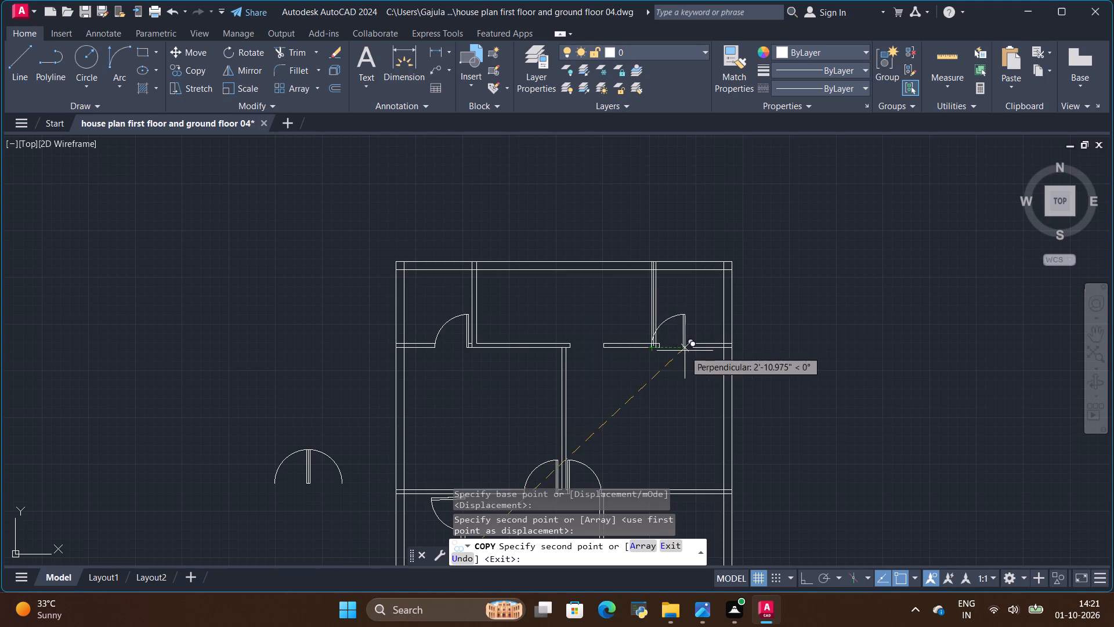
pyautogui.scroll(1, 591, 343)
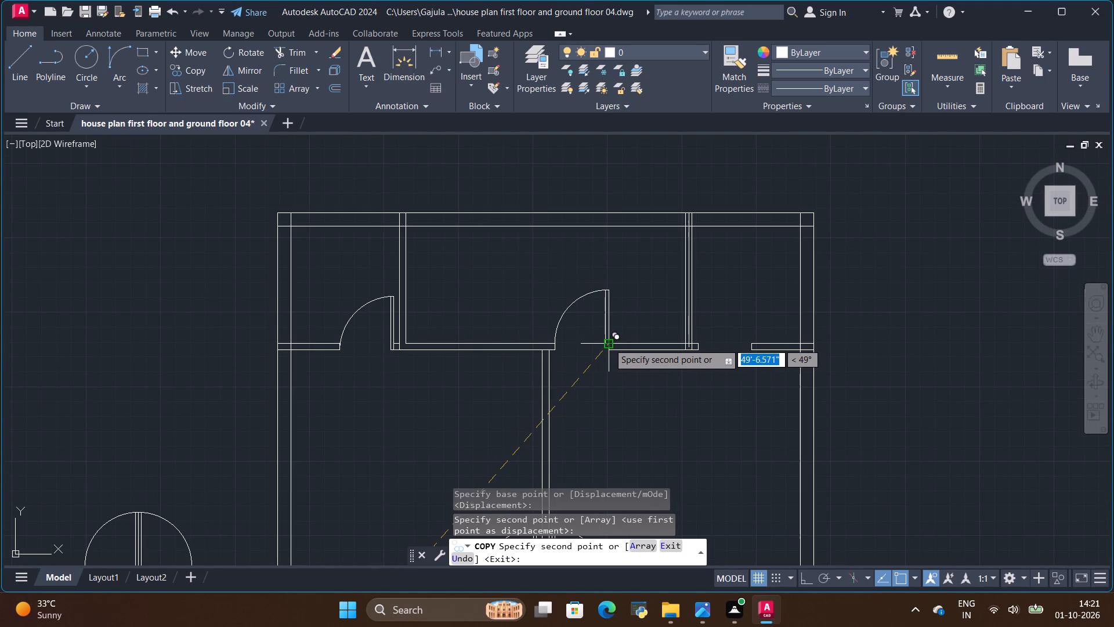
pyautogui.scroll(3, 608, 355)
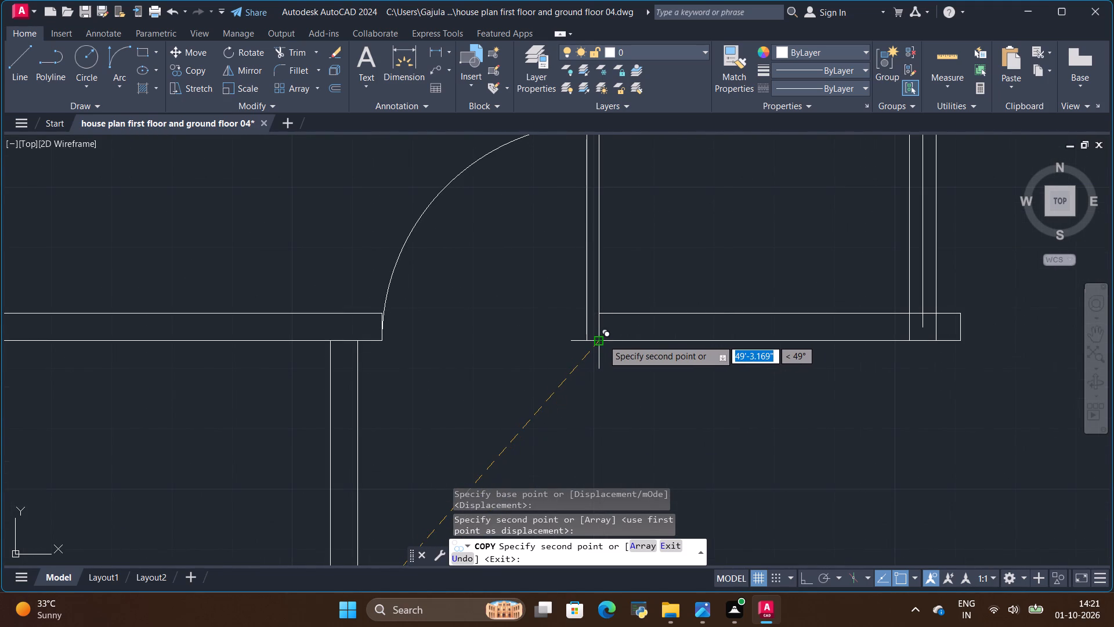
pyautogui.click(603, 340)
pyautogui.press('Escape')
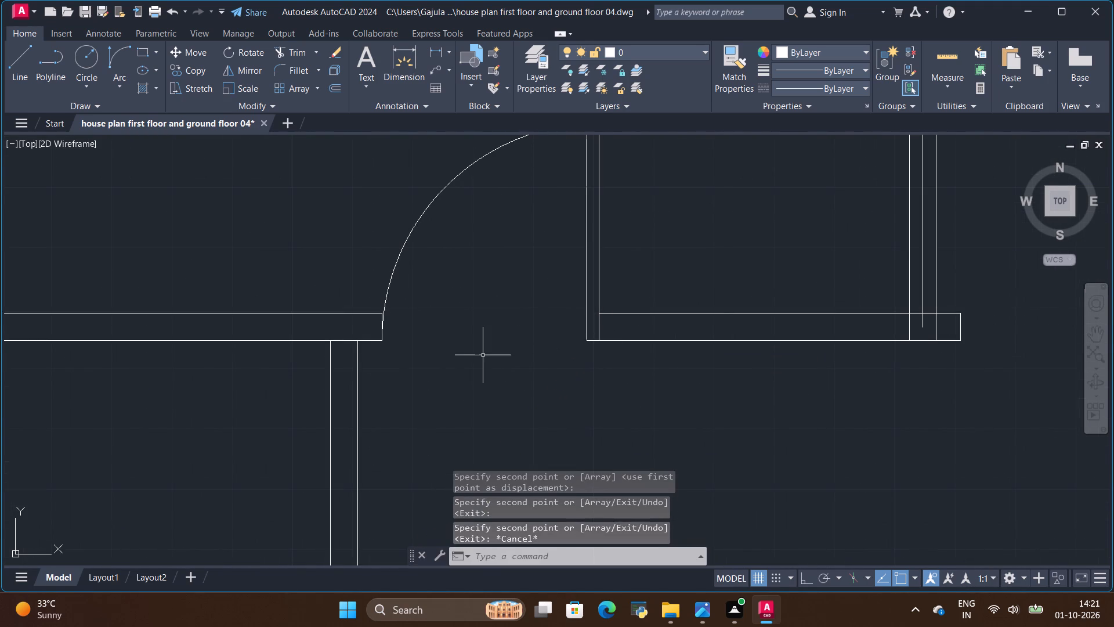
pyautogui.scroll(-2, 481, 356)
pyautogui.scroll(-3, 554, 312)
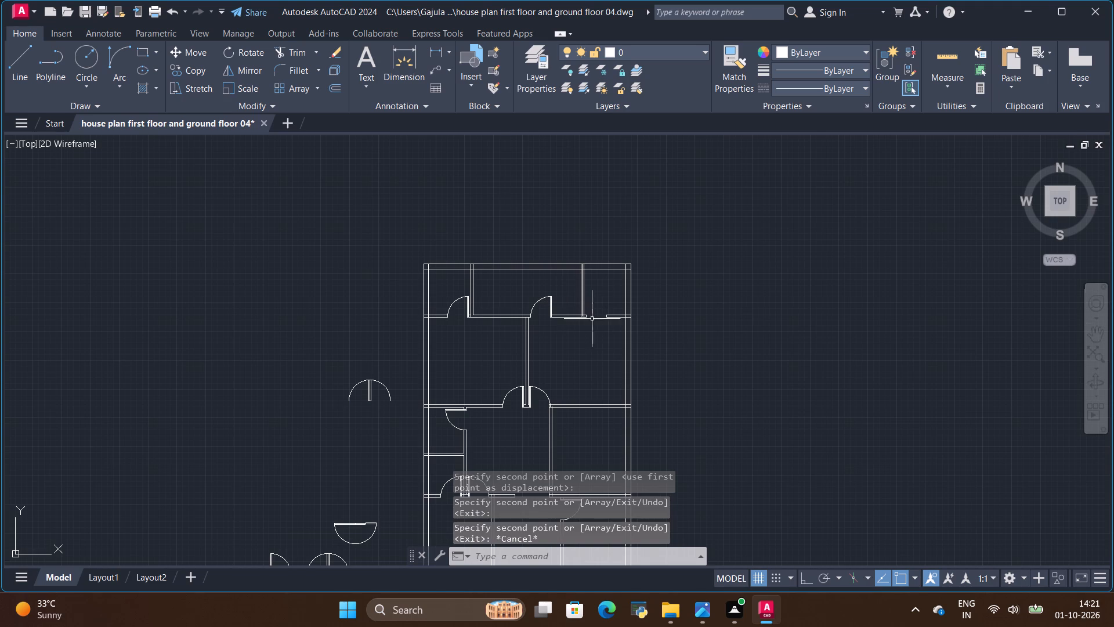
# Copy the spare single east-swinging door into the northeast bath's south opening, its hinge corner on the western wall stub's lower east corner.
pyautogui.scroll(-1, 495, 345)
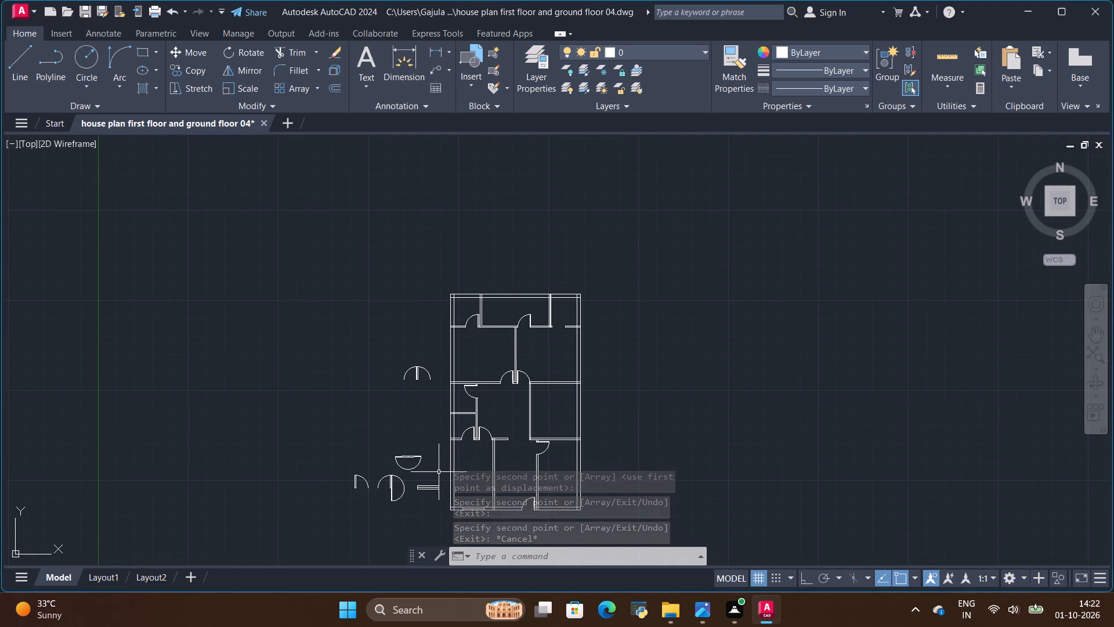
pyautogui.scroll(2, 346, 495)
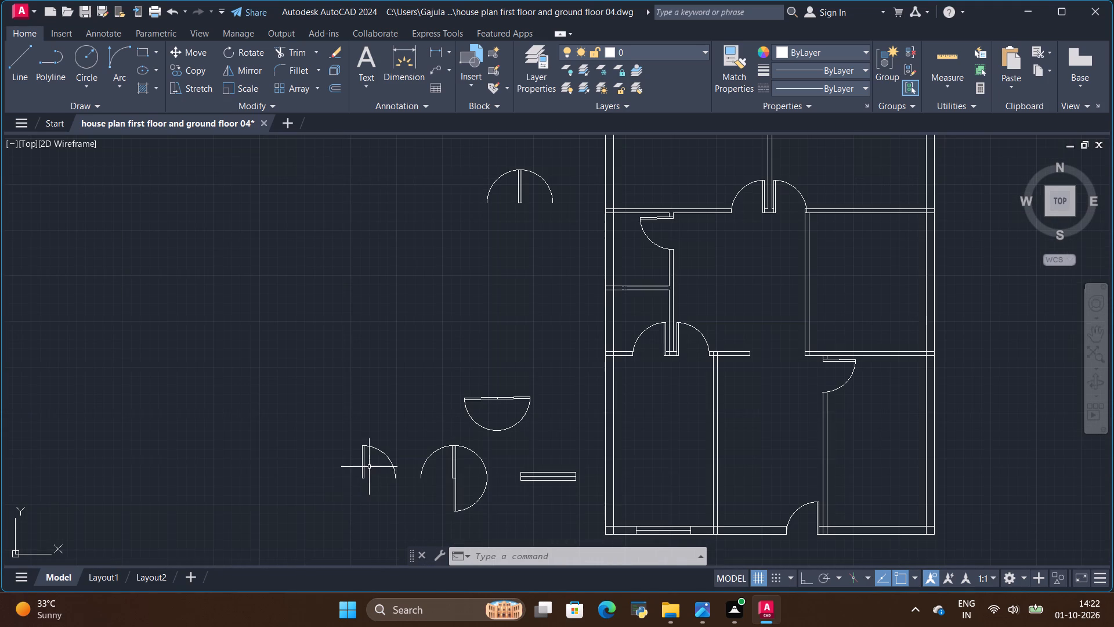
pyautogui.click(365, 466)
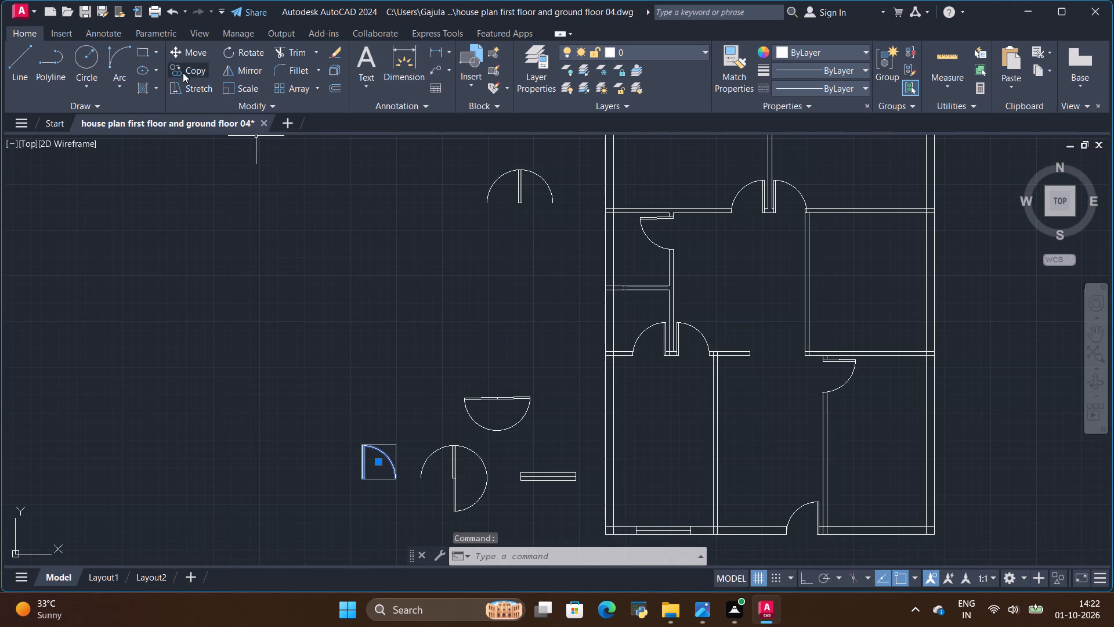
pyautogui.click(183, 73)
pyautogui.scroll(3, 327, 506)
pyautogui.click(464, 397)
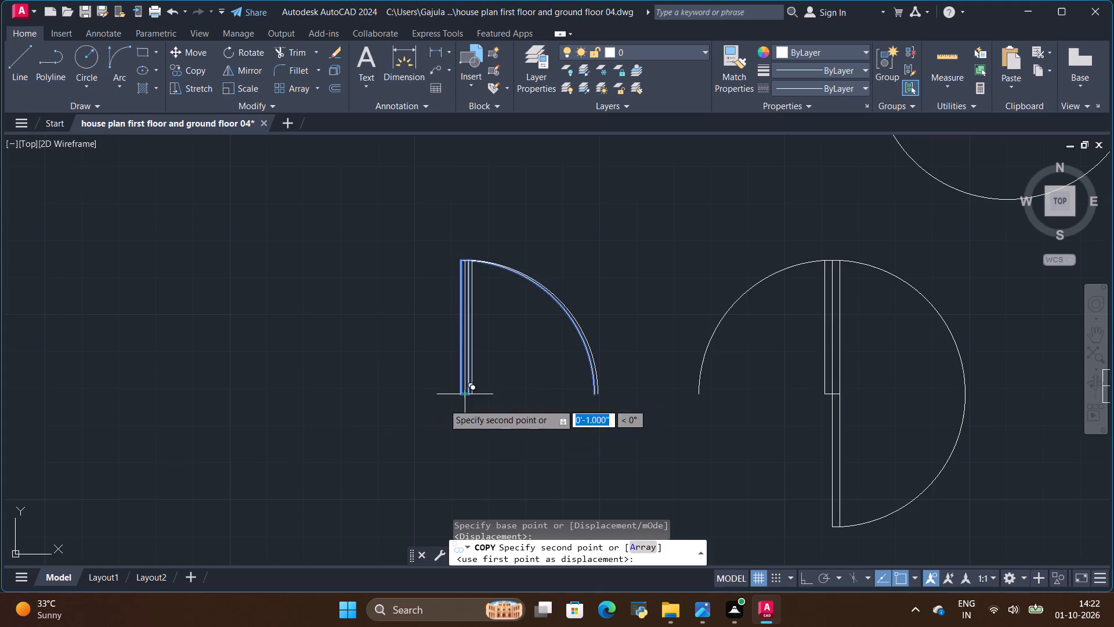
pyautogui.scroll(-4, 317, 473)
pyautogui.scroll(4, 664, 165)
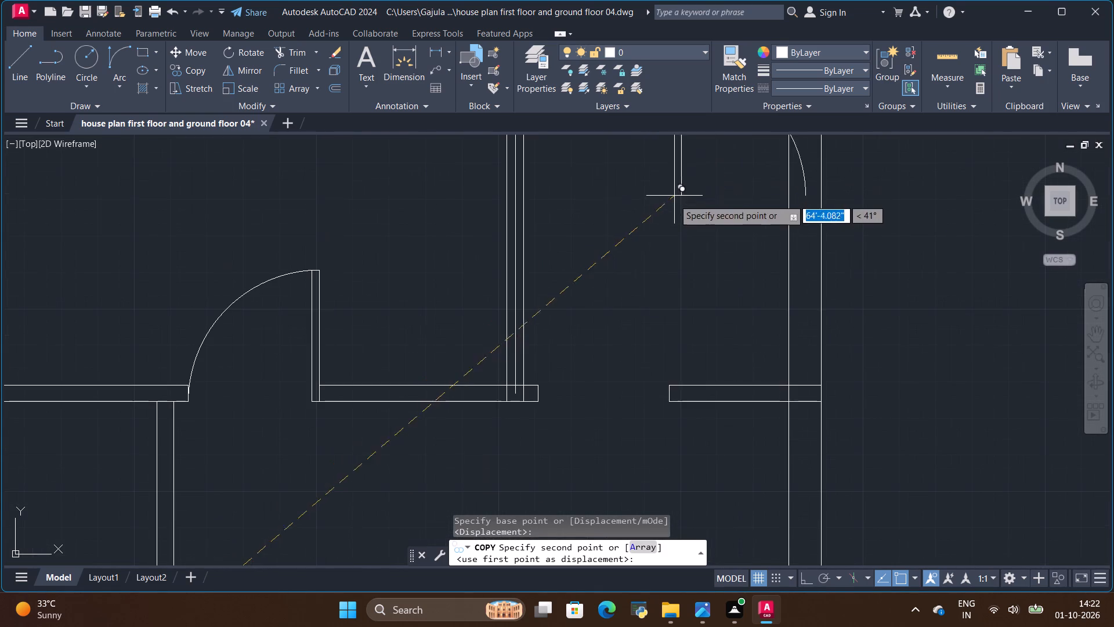
pyautogui.click(540, 402)
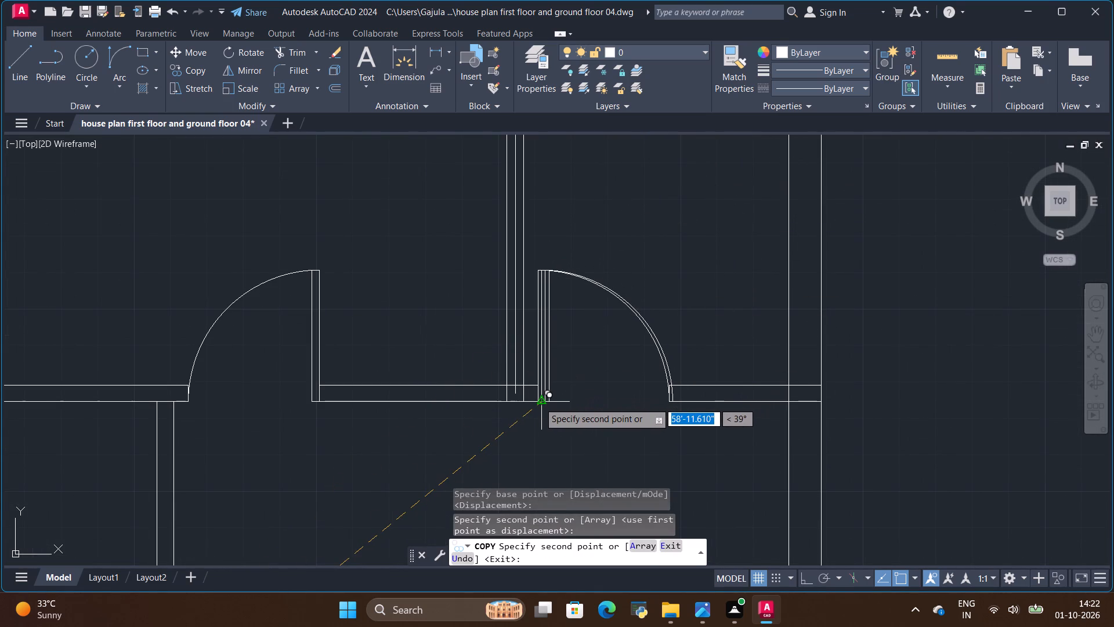
pyautogui.press('Escape')
# Review the drawn plan and check its door openings against the reference ground floor plan image, especially around the northeast bath and stair.
pyautogui.scroll(-3, 515, 384)
pyautogui.scroll(-3, 774, 339)
pyautogui.scroll(3, 724, 476)
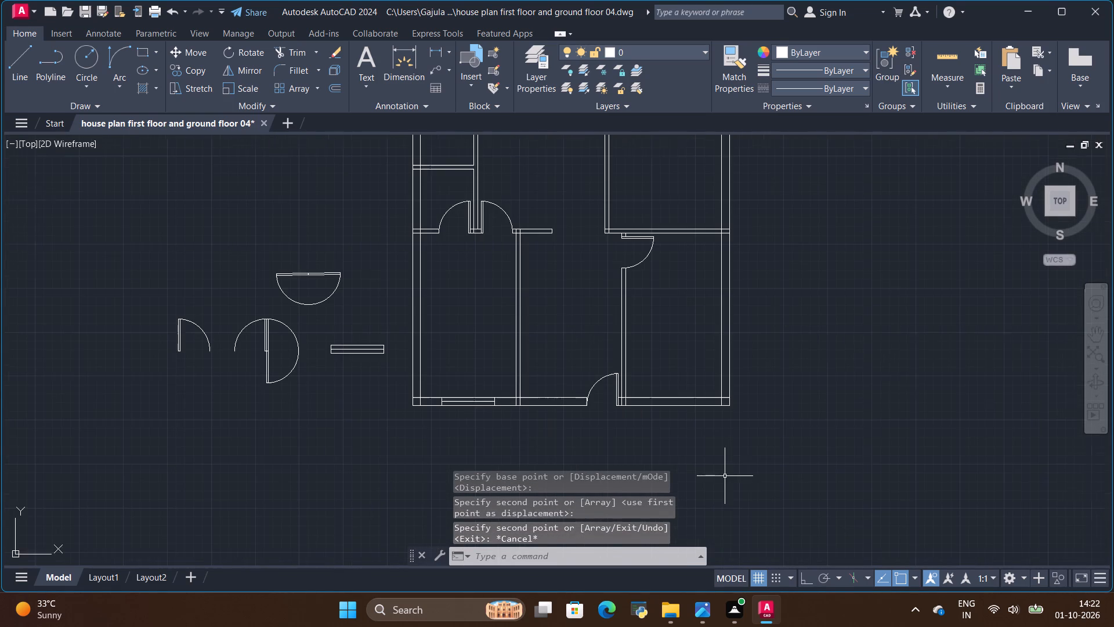
pyautogui.scroll(-1, 717, 470)
pyautogui.scroll(2, 619, 293)
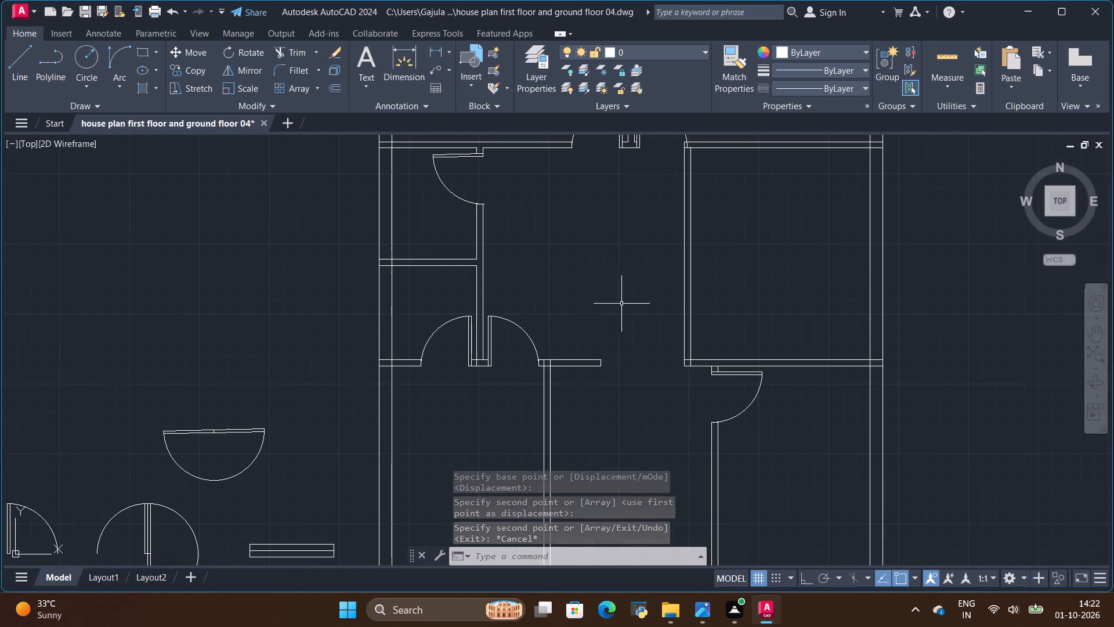
pyautogui.scroll(-2, 634, 340)
pyautogui.scroll(-1, 755, 353)
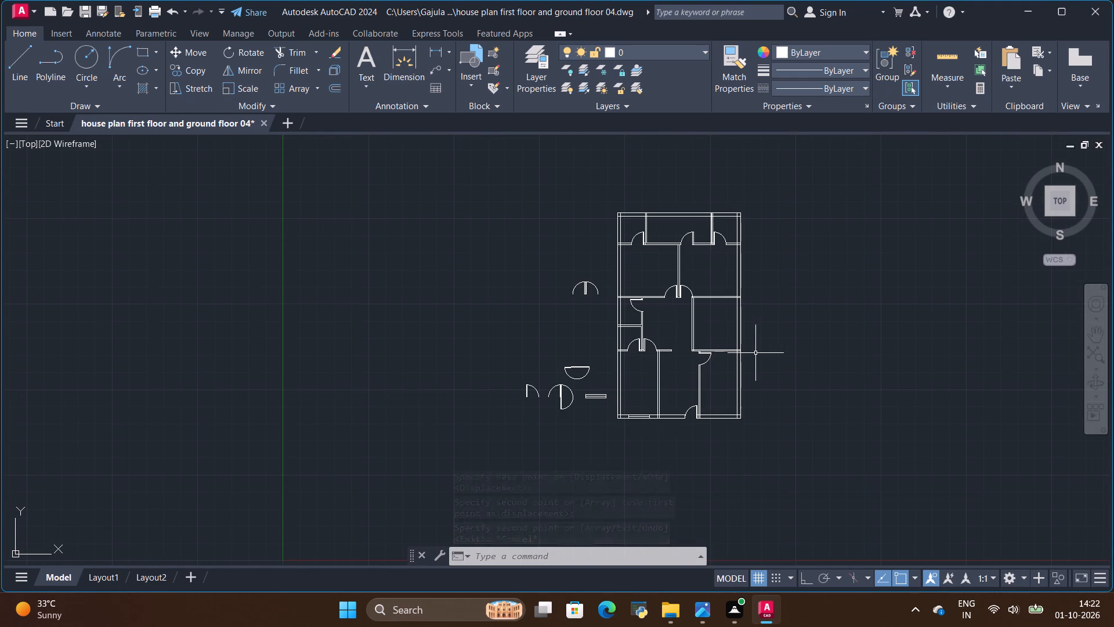
pyautogui.hotkey('alt', 'Tab')
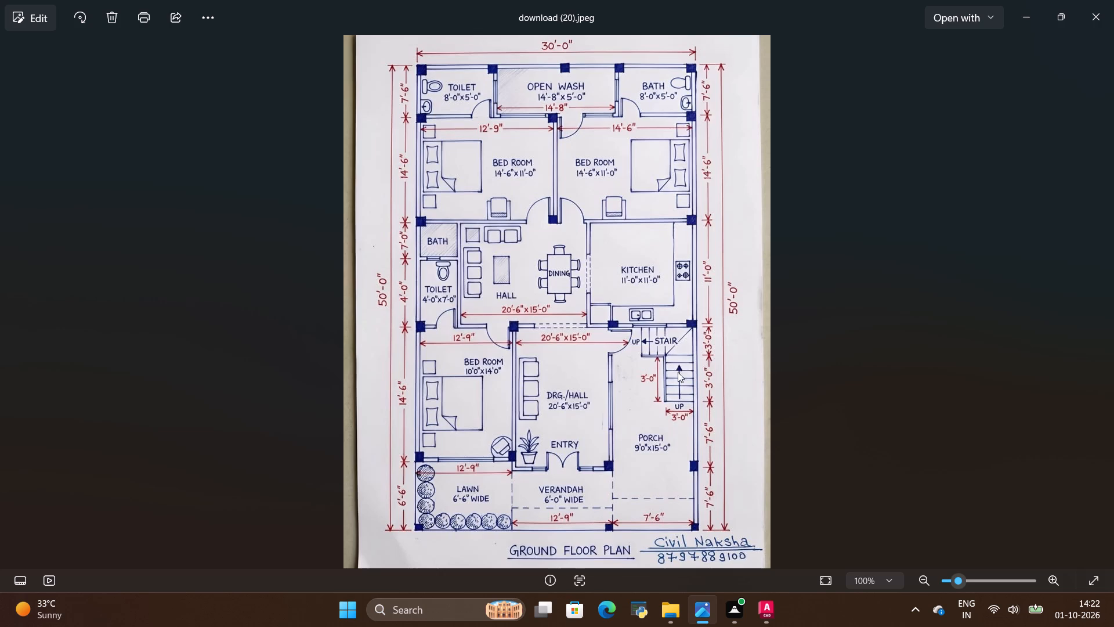
pyautogui.scroll(1, 654, 381)
pyautogui.scroll(-6, 653, 379)
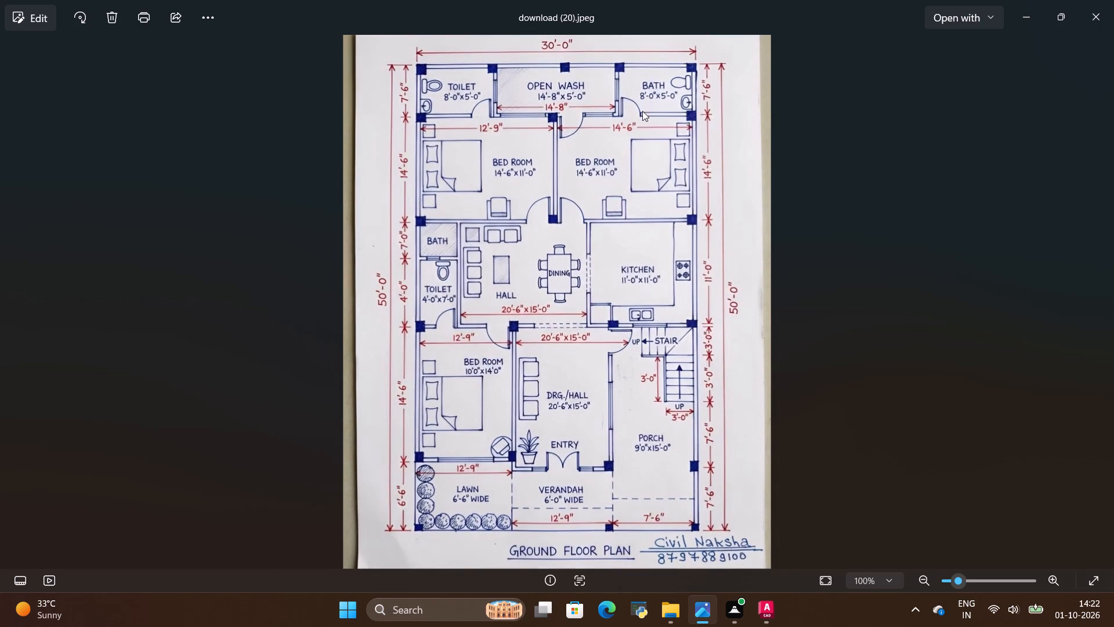
pyautogui.scroll(4, 636, 131)
pyautogui.scroll(-4, 643, 118)
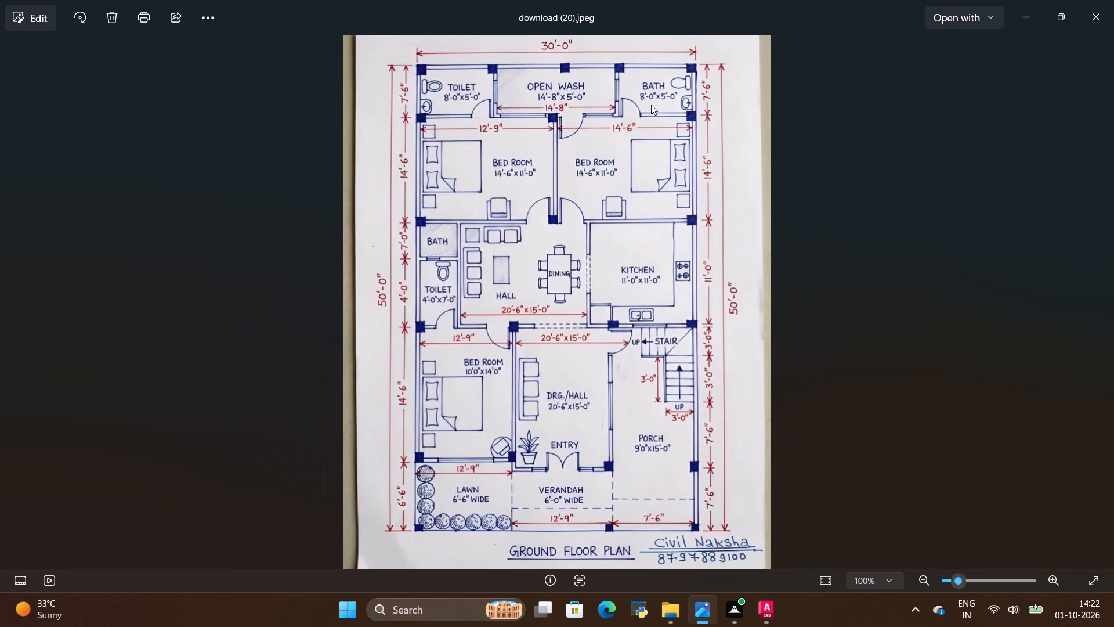
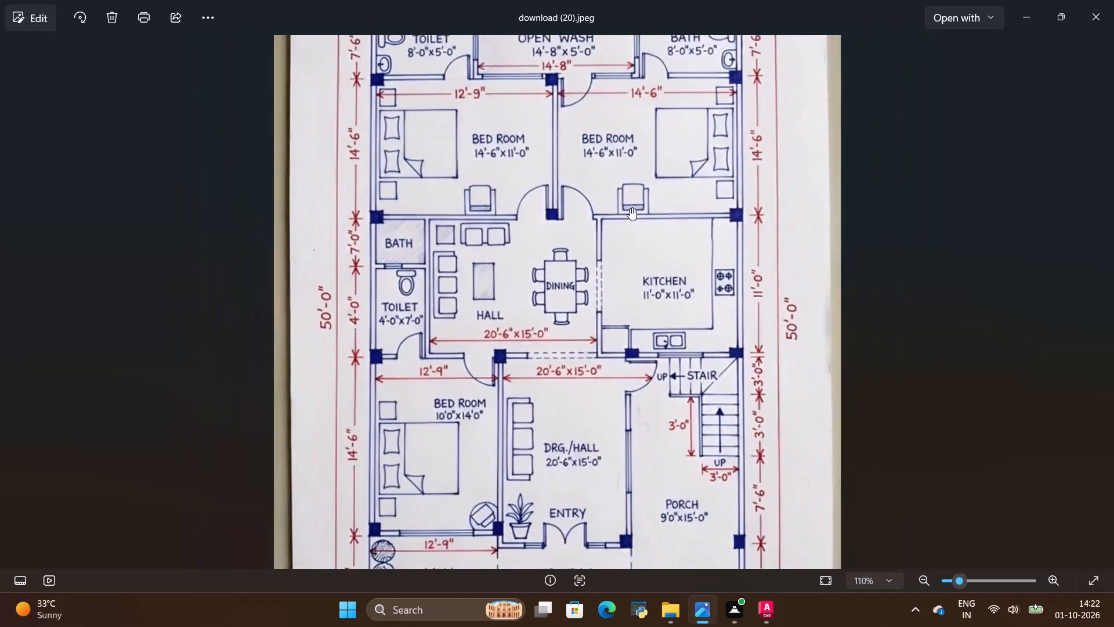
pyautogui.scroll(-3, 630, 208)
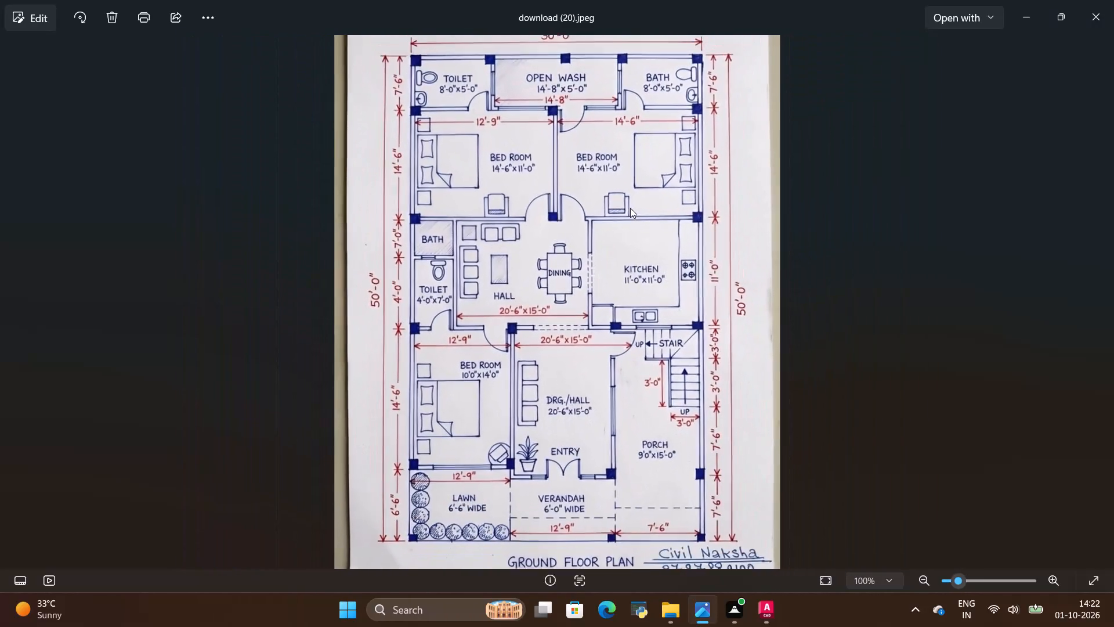
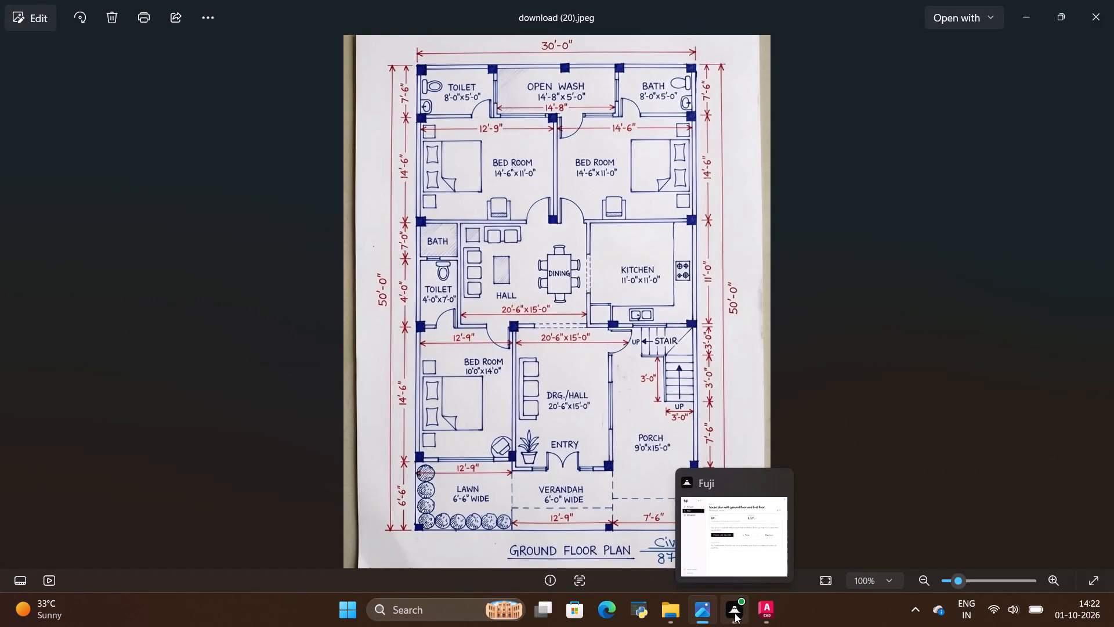
# Consult the reference plan, and draw a short line across the dining–kitchen wall at its midpoint.
pyautogui.click(765, 601)
pyautogui.hotkey('alt', 'Tab')
pyautogui.hotkey('alt', 'Tab')
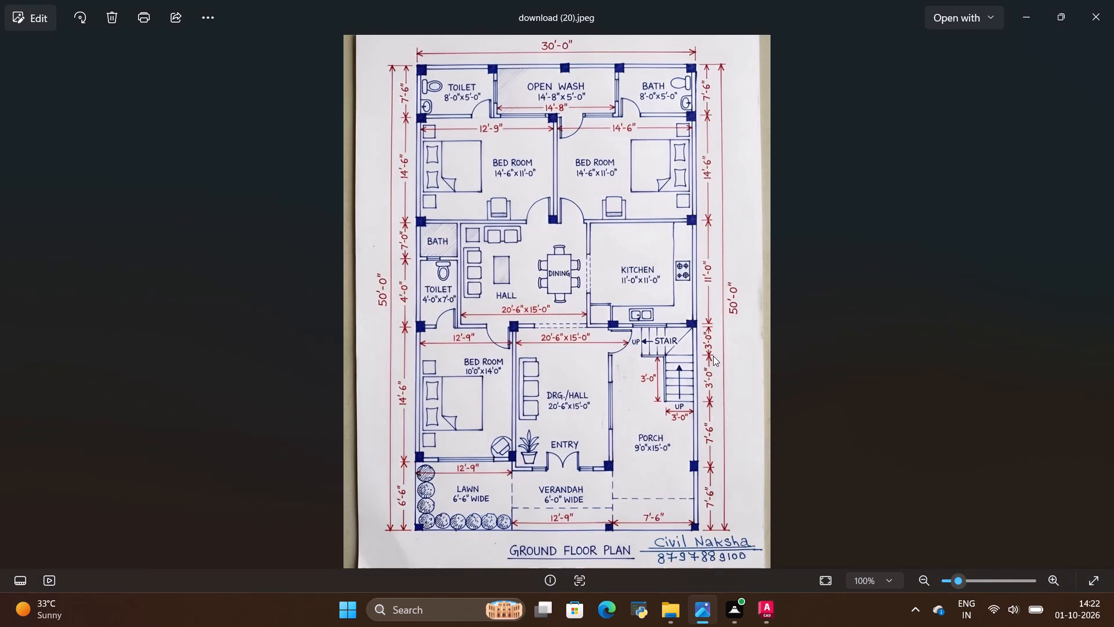
pyautogui.hotkey('alt', 'Tab')
pyautogui.hotkey('alt', 'Tab')
pyautogui.scroll(2, 700, 233)
pyautogui.scroll(-2, 736, 307)
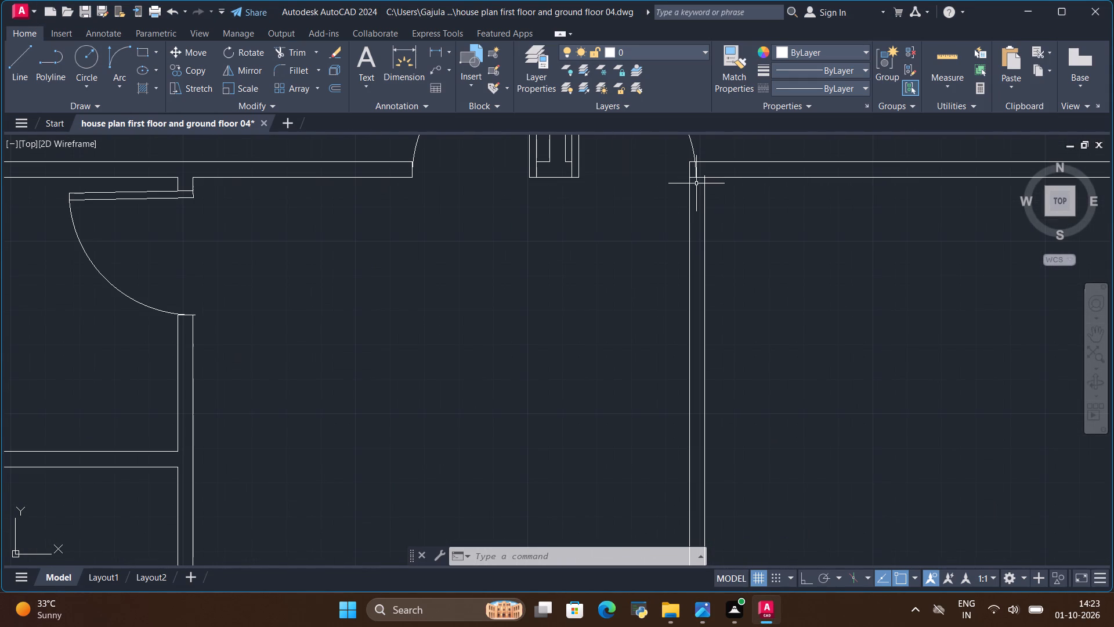
pyautogui.click(690, 250)
pyautogui.scroll(-1, 750, 351)
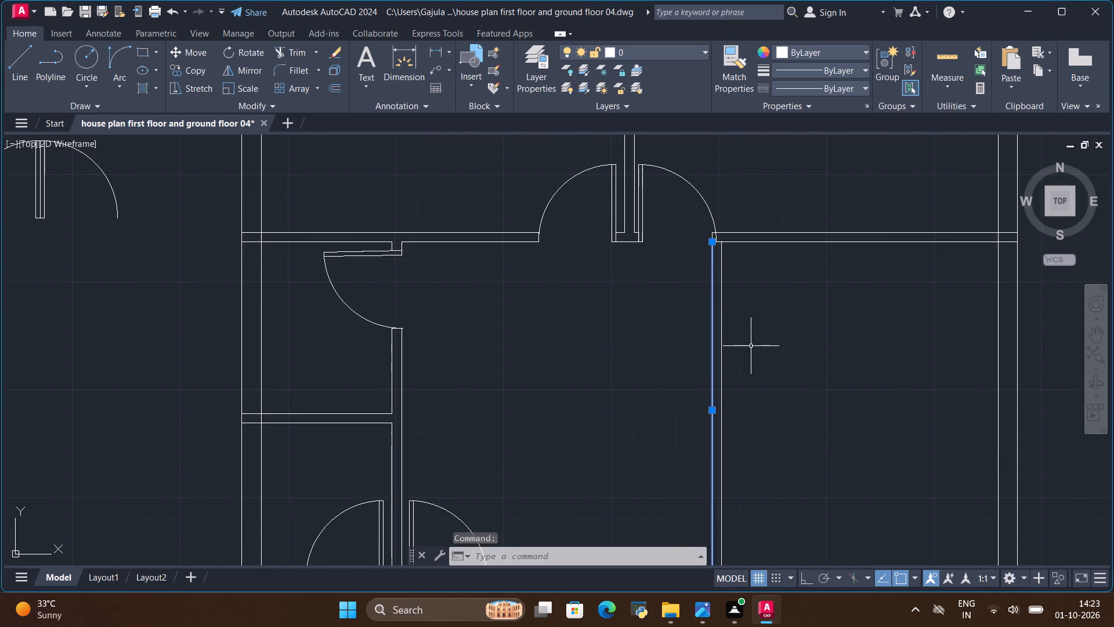
pyautogui.scroll(-1, 755, 337)
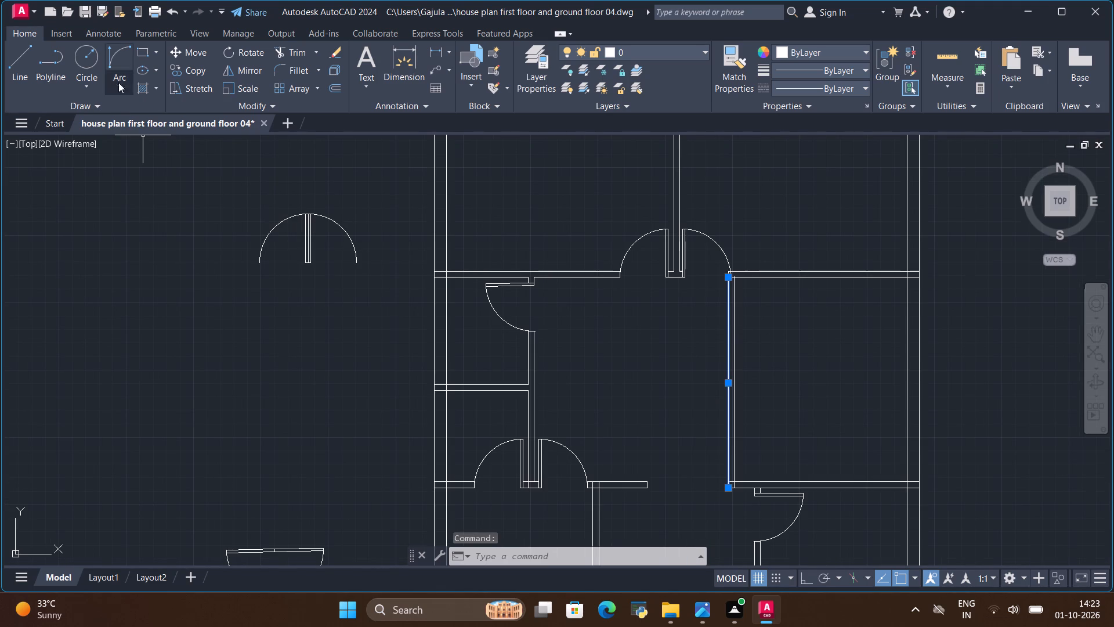
pyautogui.click(21, 69)
pyautogui.scroll(1, 719, 348)
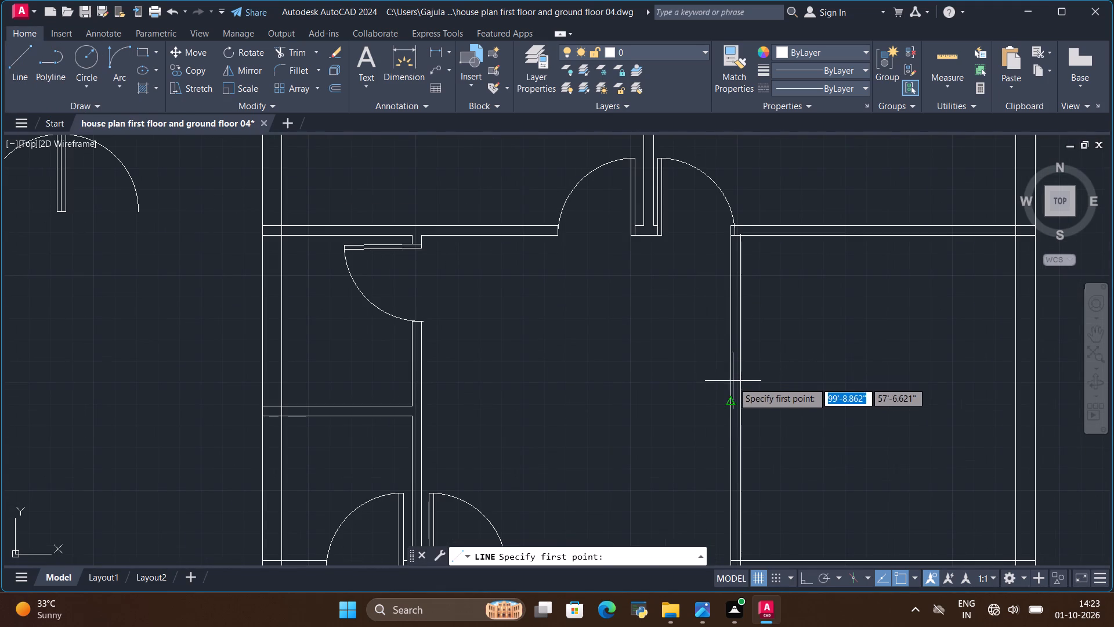
pyautogui.click(733, 404)
pyautogui.click(742, 405)
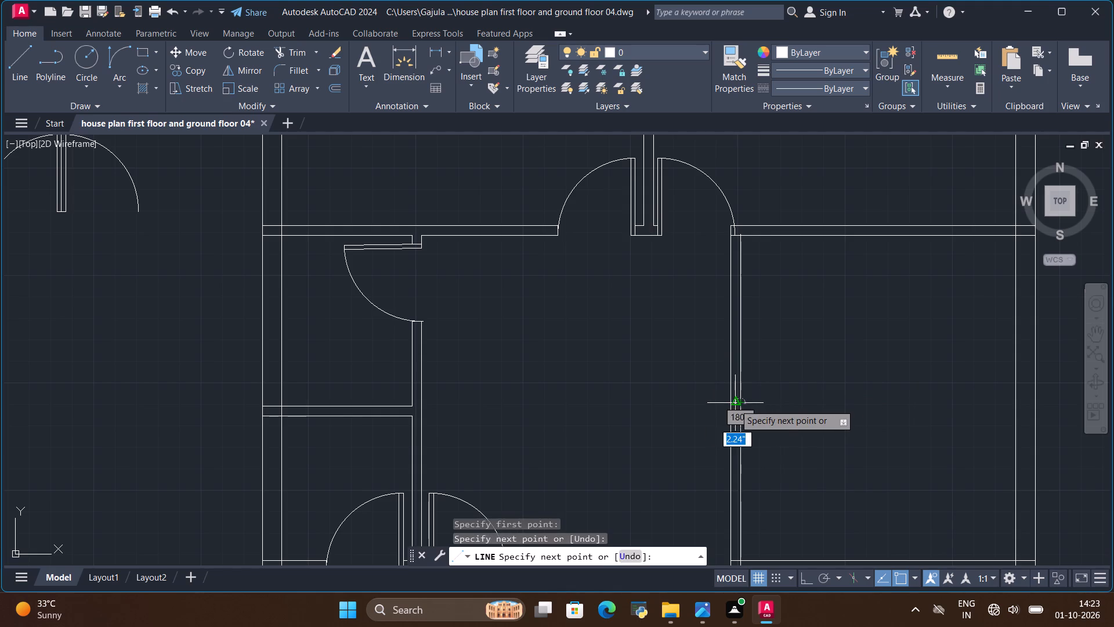
pyautogui.scroll(3, 735, 404)
pyautogui.press('Escape')
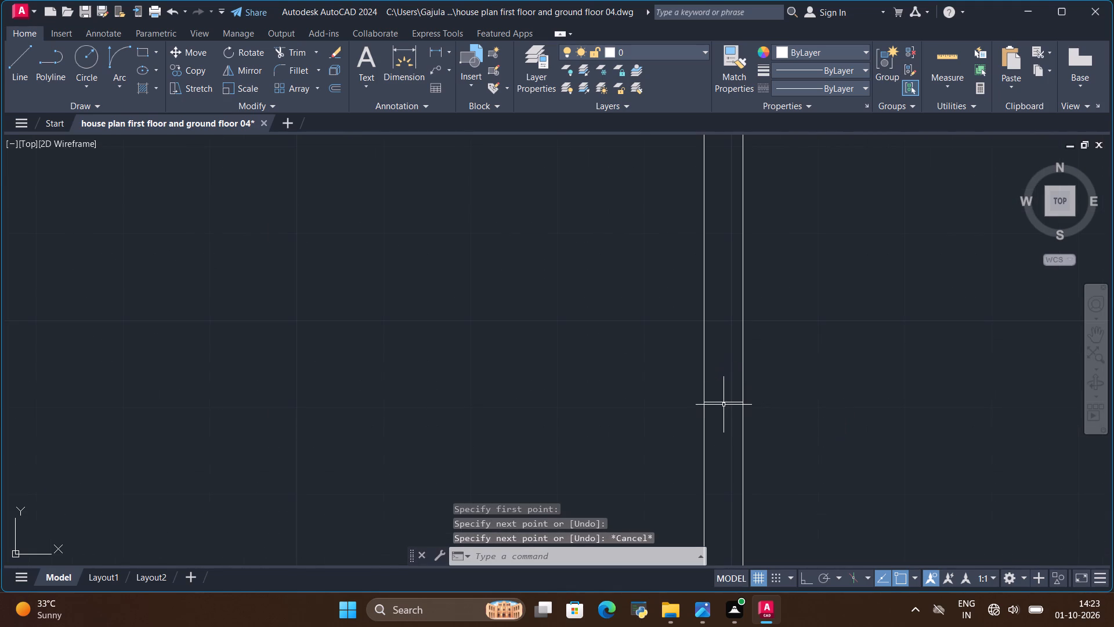
# With Ortho on, copy the short cross line 3' up and 3' down along the dining–kitchen wall.
pyautogui.click(724, 402)
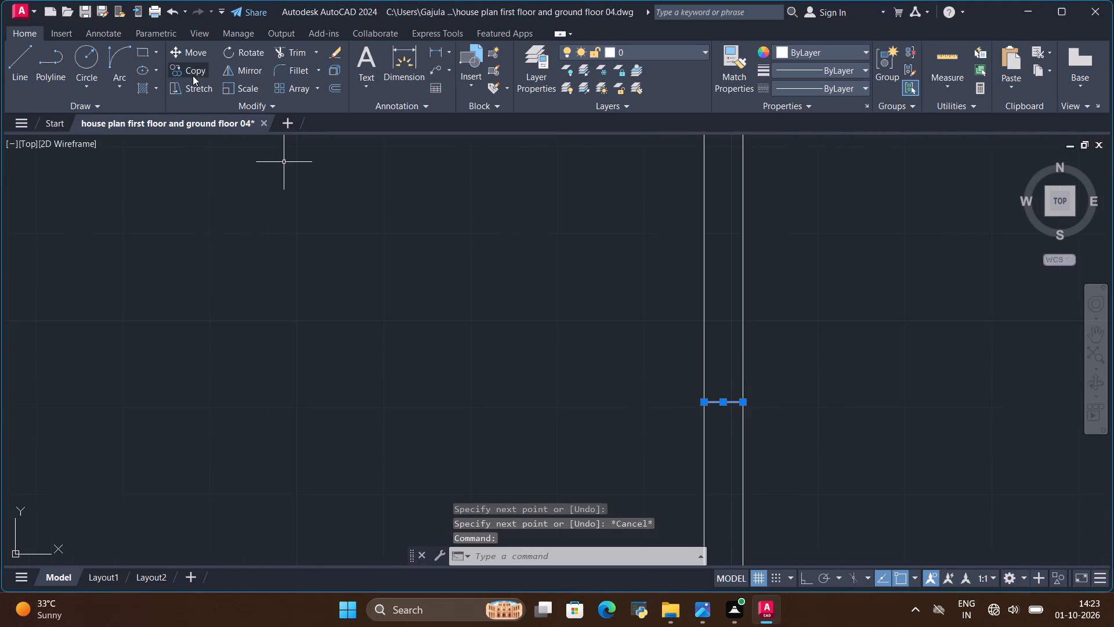
pyautogui.click(201, 69)
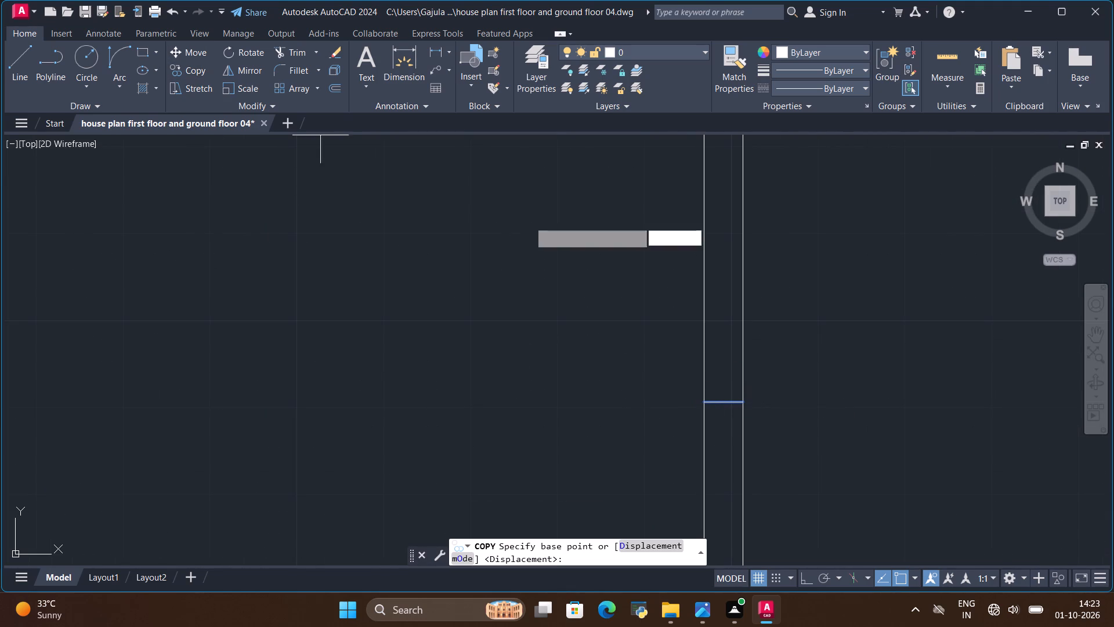
pyautogui.click(724, 402)
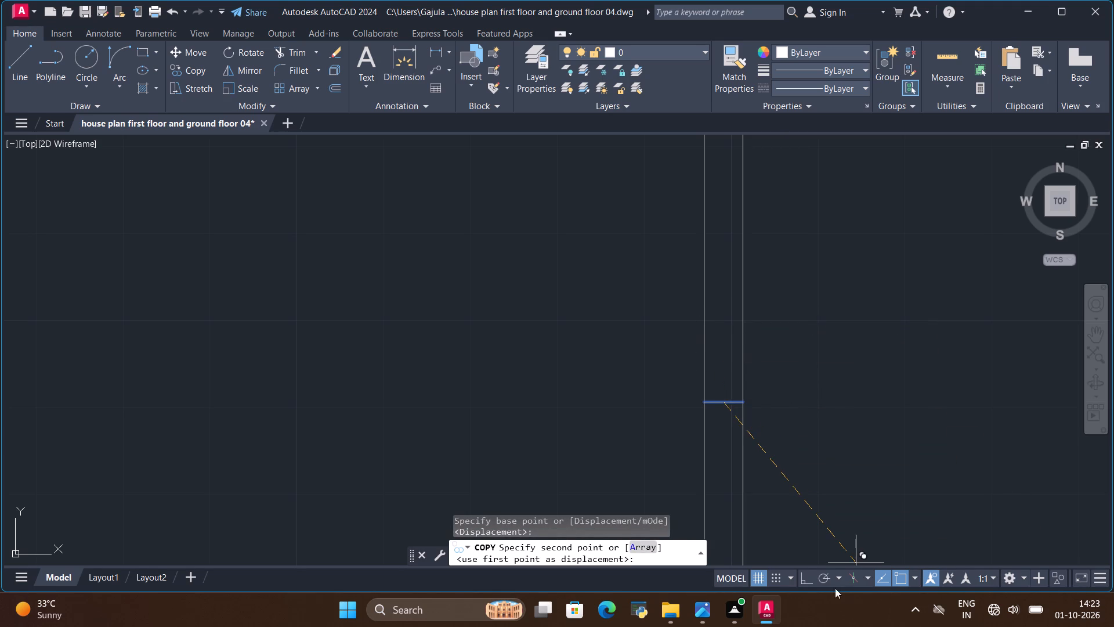
pyautogui.click(800, 577)
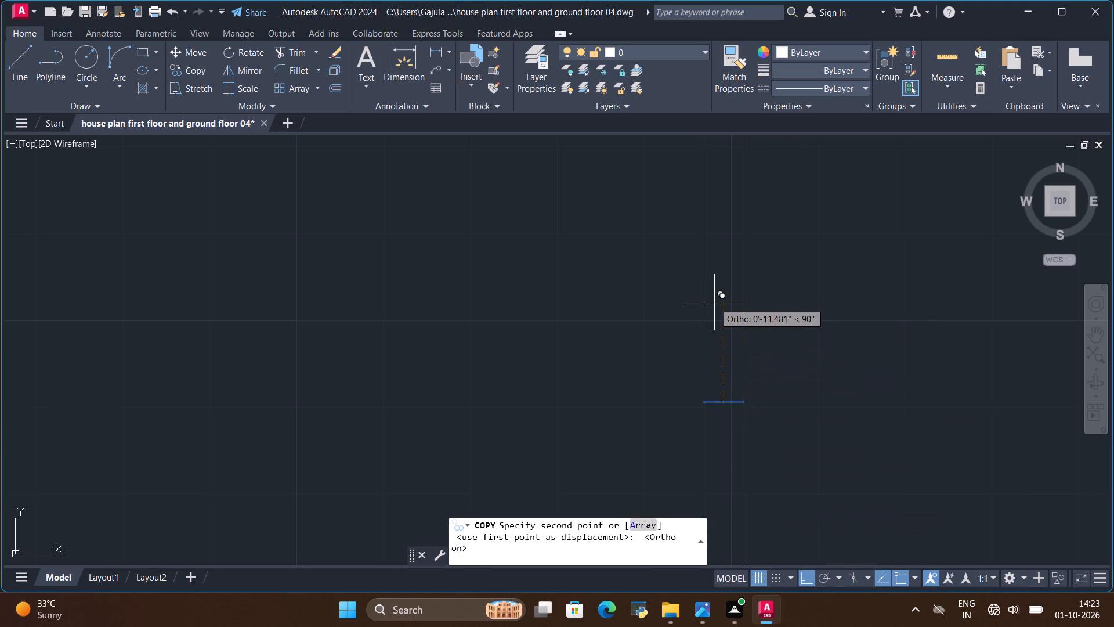
pyautogui.scroll(-2, 714, 302)
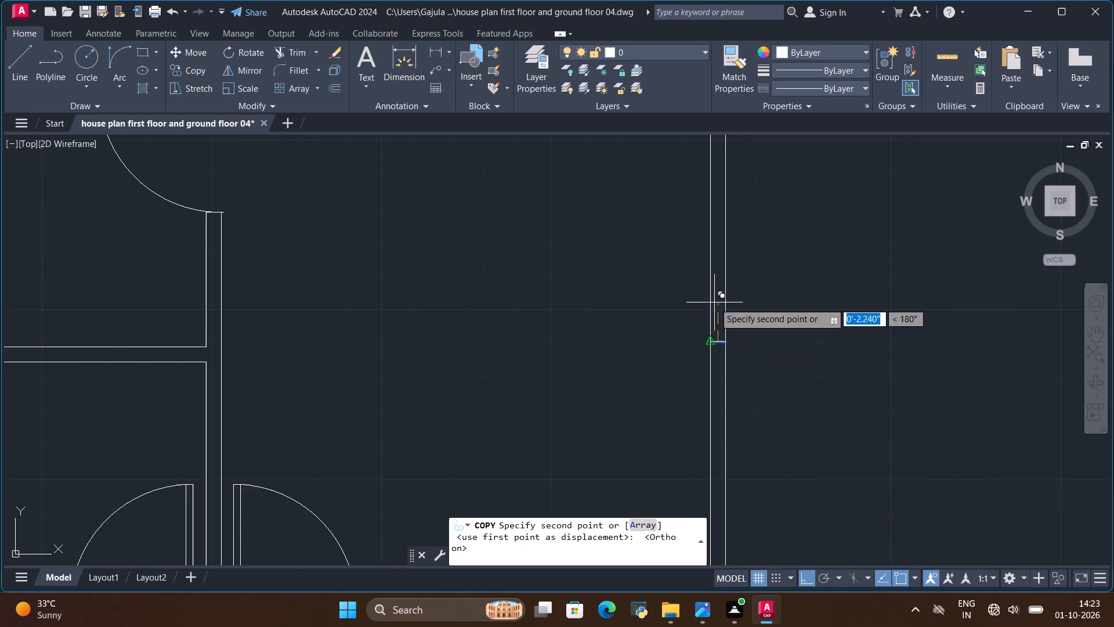
pyautogui.scroll(-1, 714, 302)
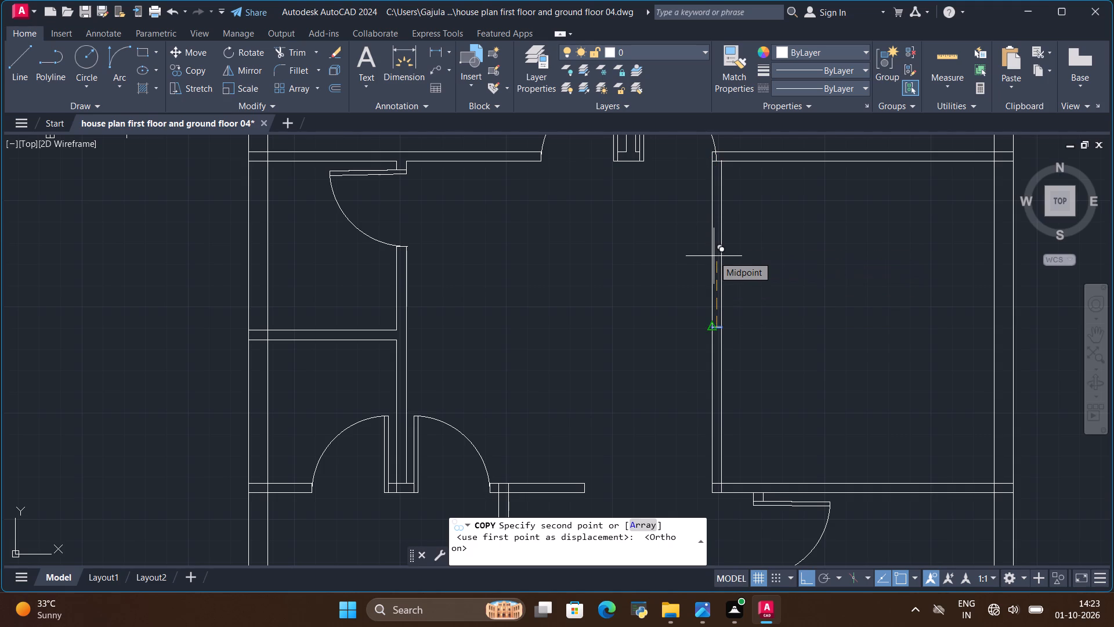
pyautogui.scroll(2, 721, 279)
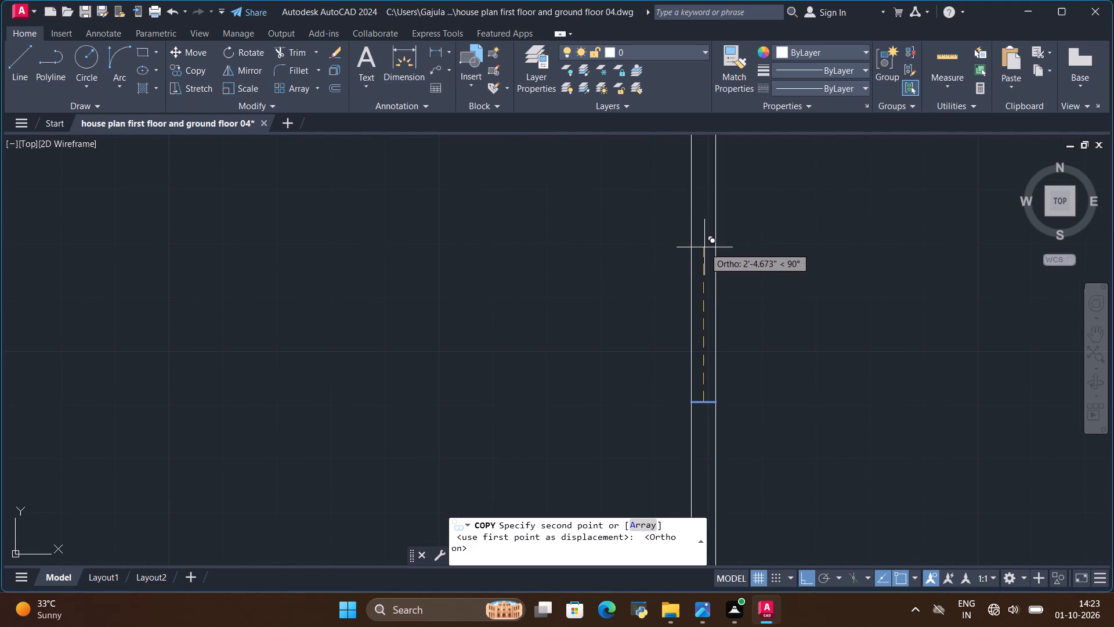
pyautogui.press('BackSpace')
pyautogui.press('BackSpace')
pyautogui.write("3'")
pyautogui.press('Return')
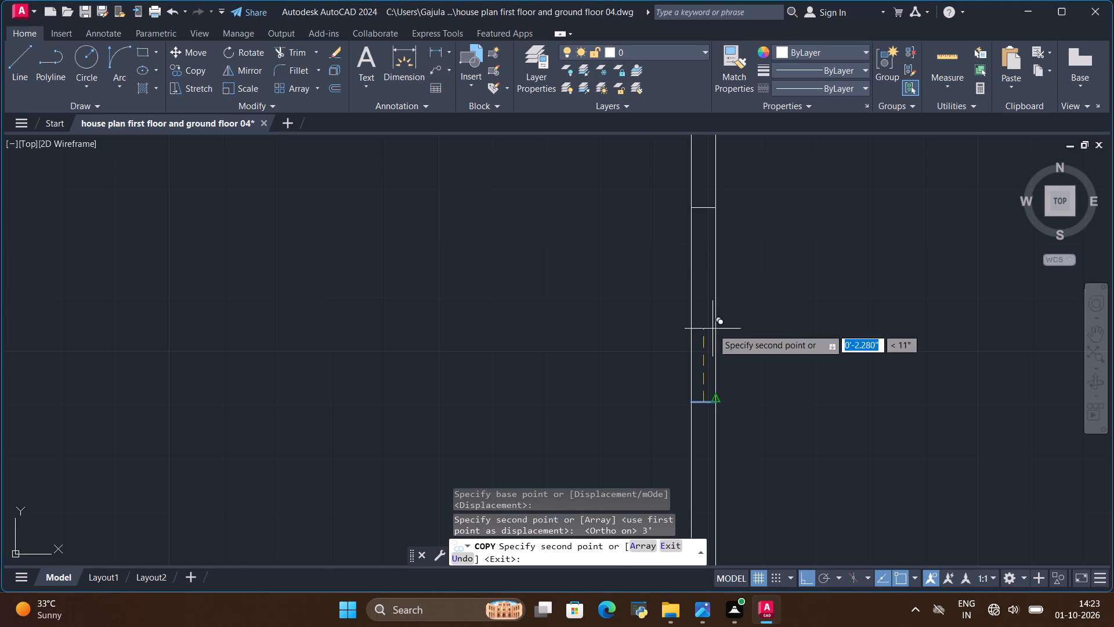
pyautogui.scroll(-2, 712, 329)
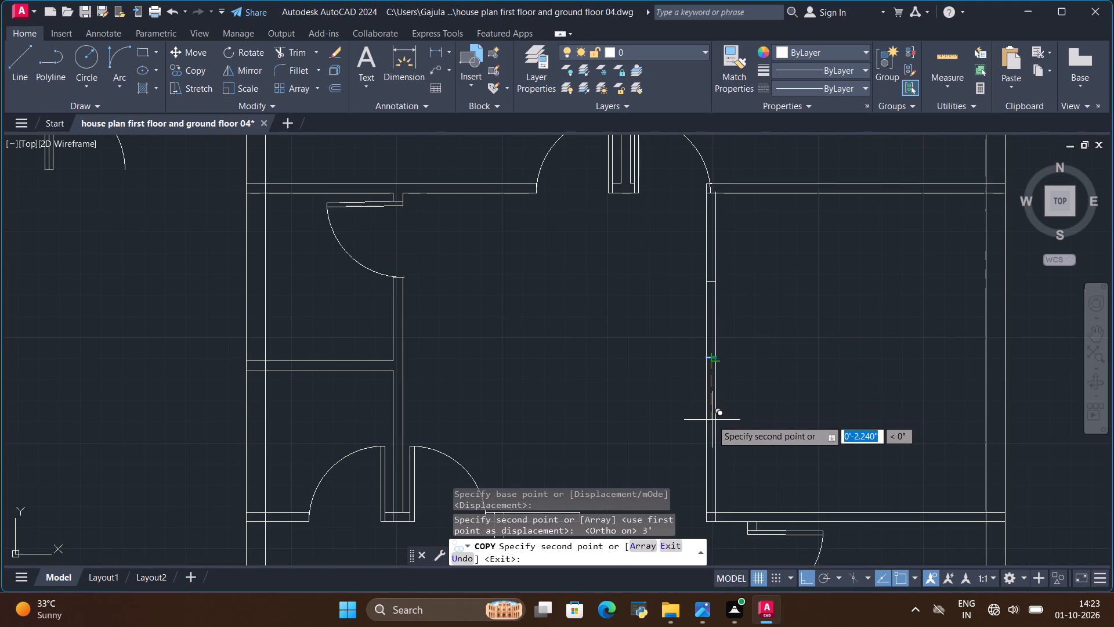
pyautogui.press('BackSpace')
pyautogui.press('BackSpace')
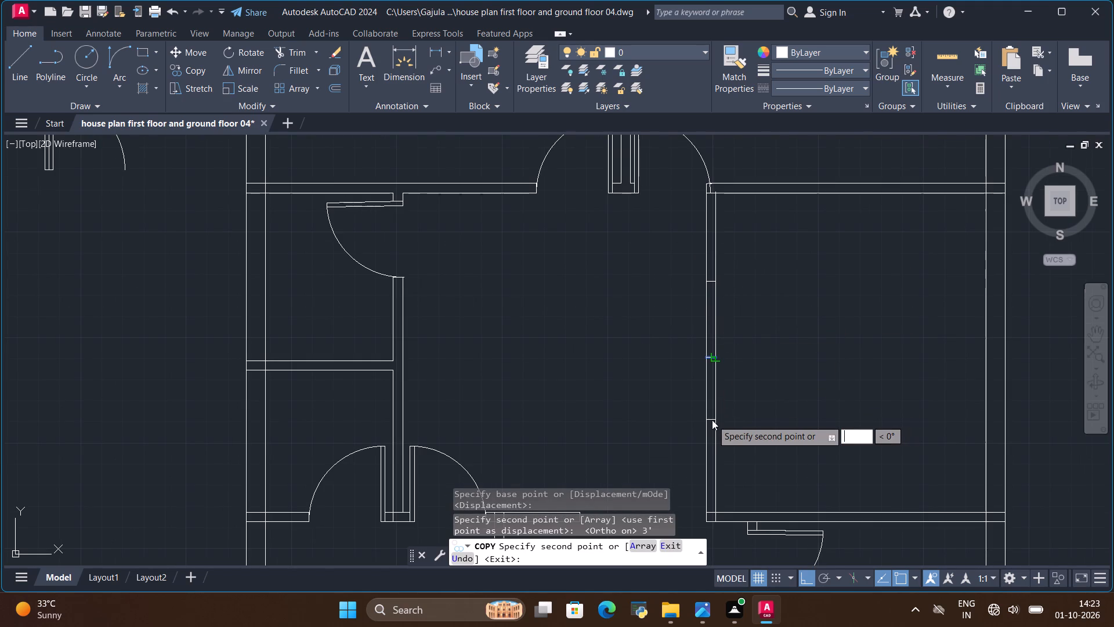
pyautogui.write("3'")
pyautogui.press('Return')
pyautogui.press('Escape')
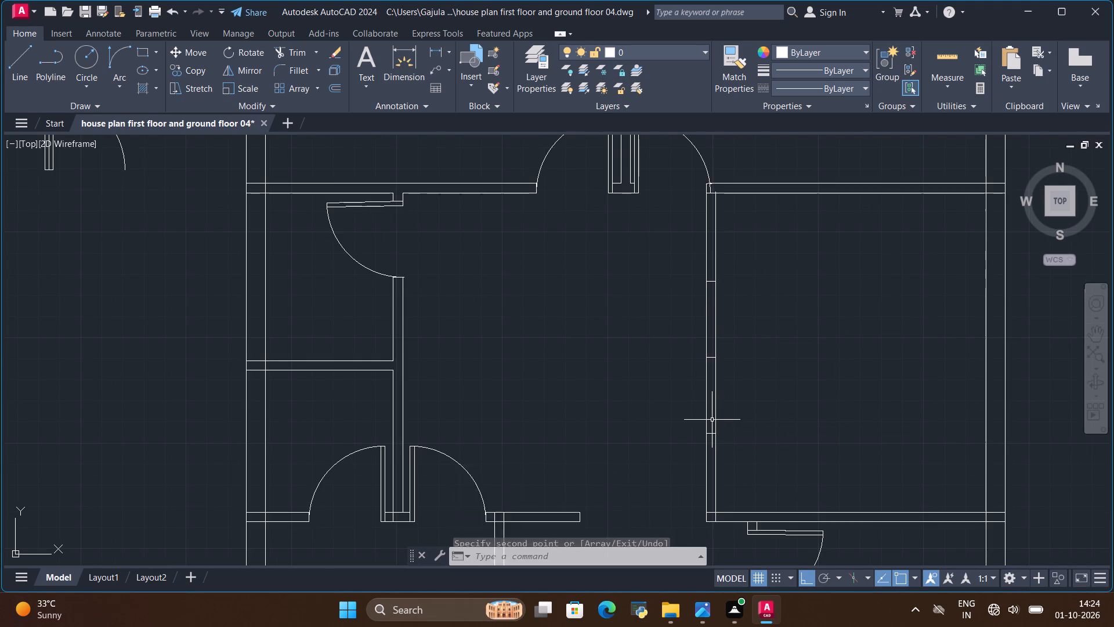
# Trim away the middle cross line and both dining–kitchen wall lines between the two copied lines to form an opening.
pyautogui.scroll(3, 712, 420)
pyautogui.scroll(-2, 710, 368)
pyautogui.scroll(2, 695, 290)
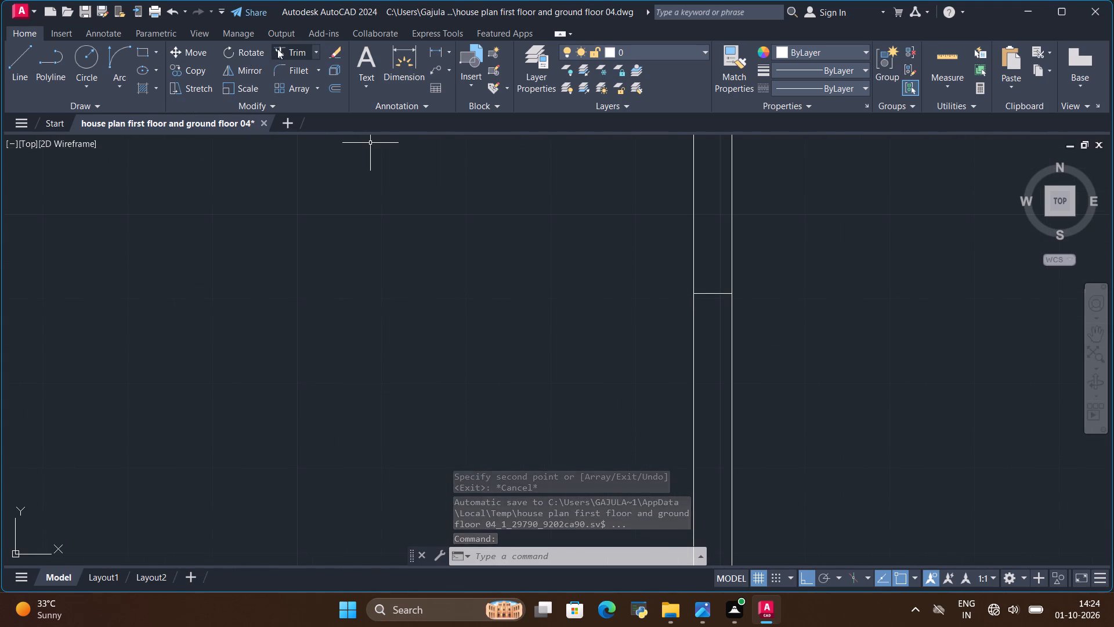
pyautogui.click(296, 48)
pyautogui.scroll(1, 721, 272)
pyautogui.moveTo(705, 271); pyautogui.dragTo(703, 333)
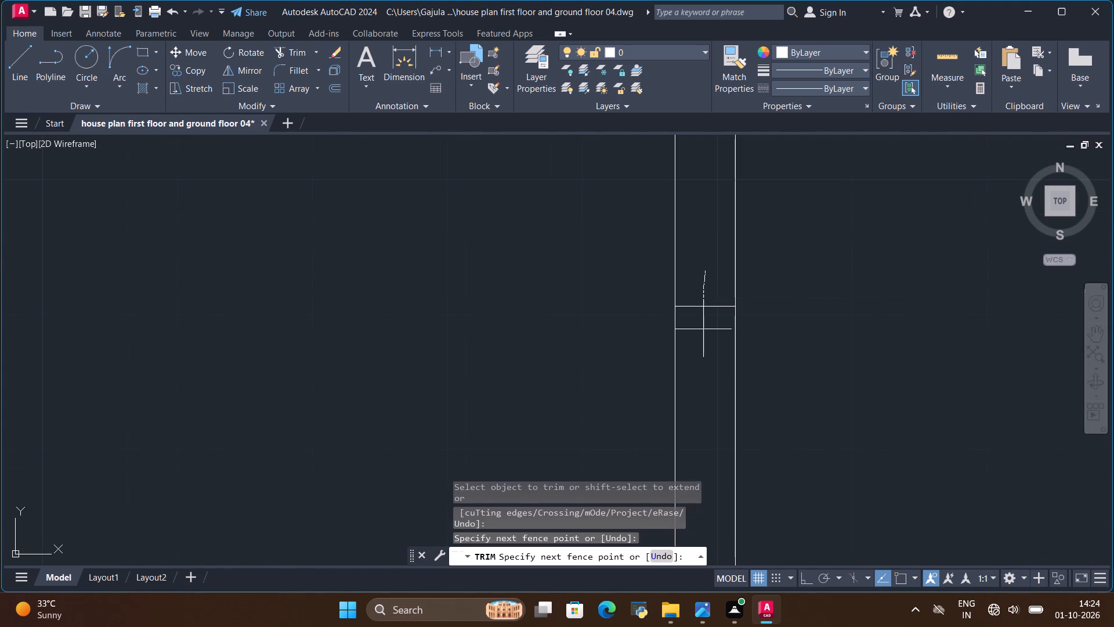
pyautogui.moveTo(703, 333); pyautogui.dragTo(703, 338)
pyautogui.scroll(-4, 749, 351)
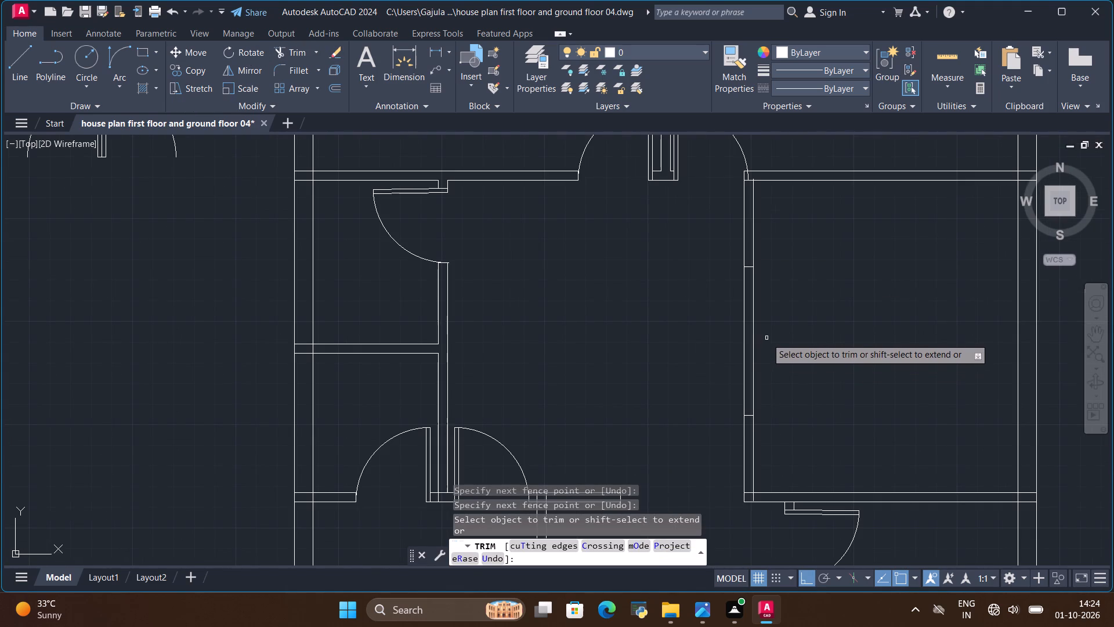
pyautogui.moveTo(703, 340); pyautogui.dragTo(794, 354)
pyautogui.scroll(-2, 794, 354)
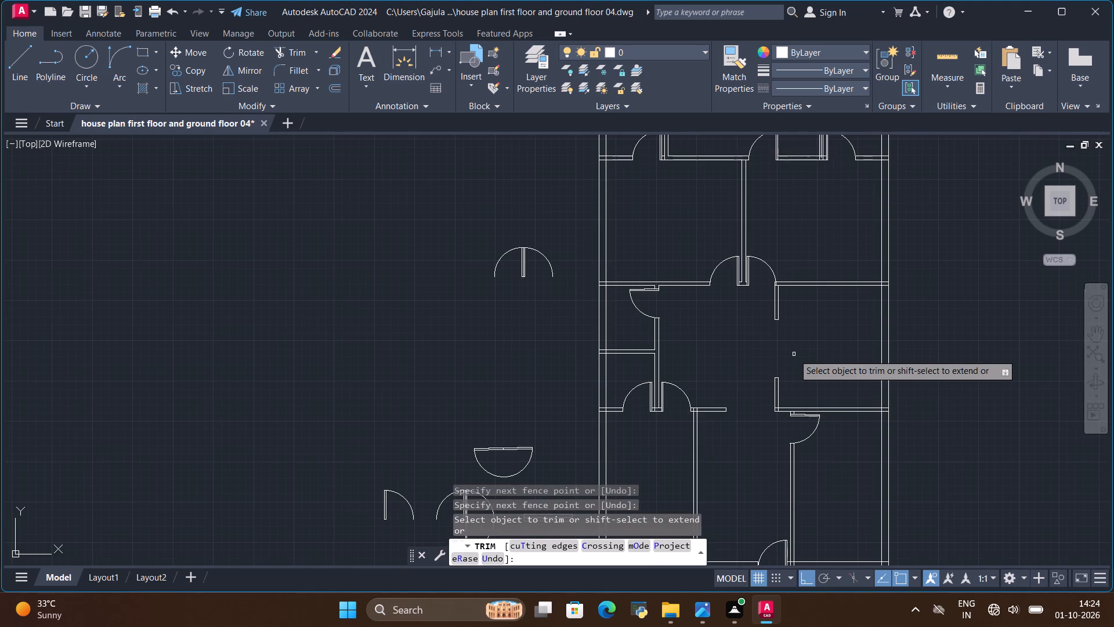
pyautogui.hotkey('alt', 'Tab')
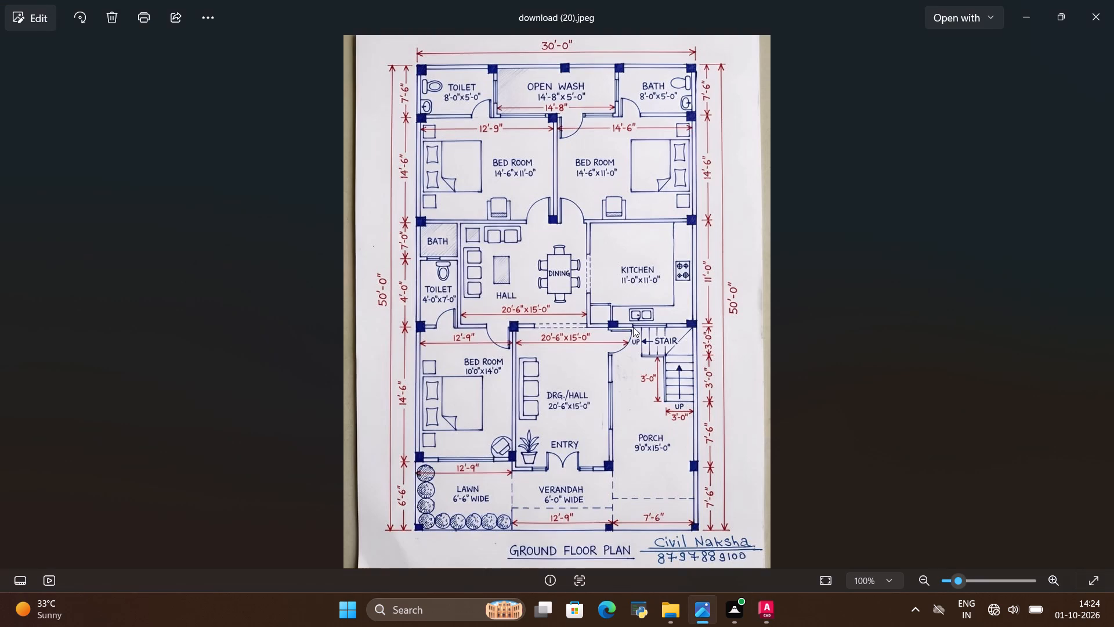
pyautogui.hotkey('alt', 'Tab')
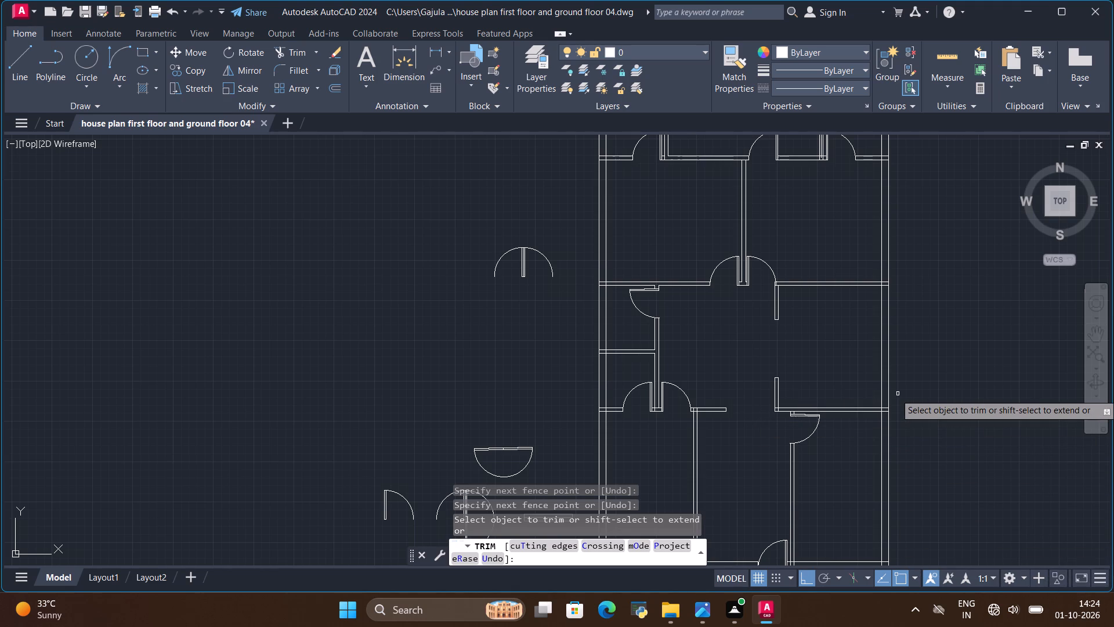
pyautogui.press('Escape')
# Compare the drafted floor plan with the hand-drawn ground floor plan, checking the openings and room layout.
pyautogui.scroll(-1, 924, 380)
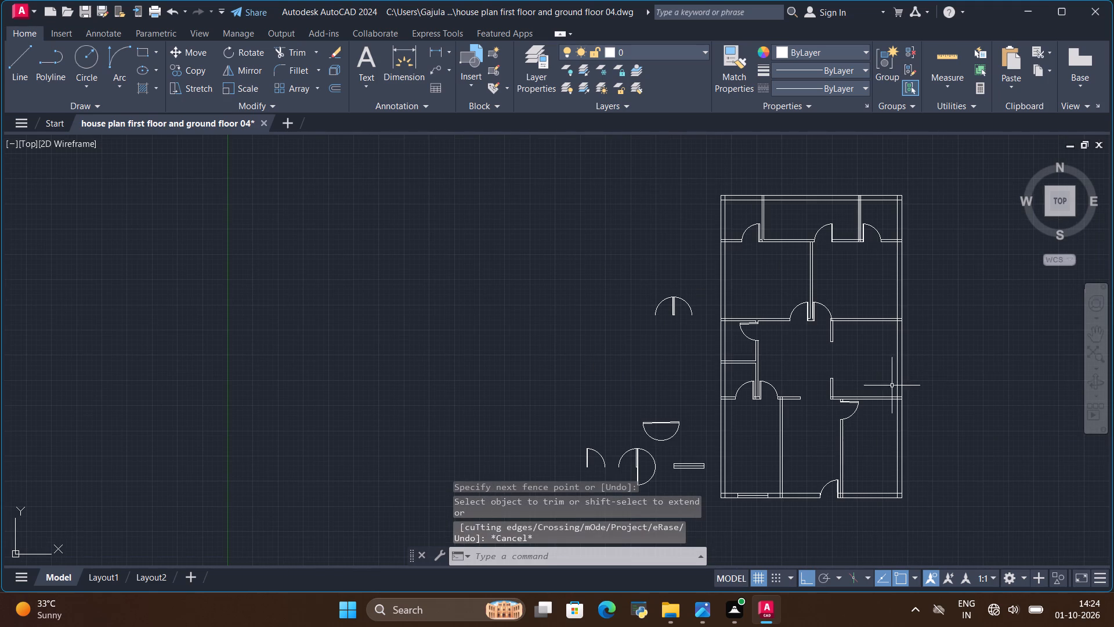
pyautogui.scroll(1, 837, 340)
pyautogui.scroll(-1, 839, 338)
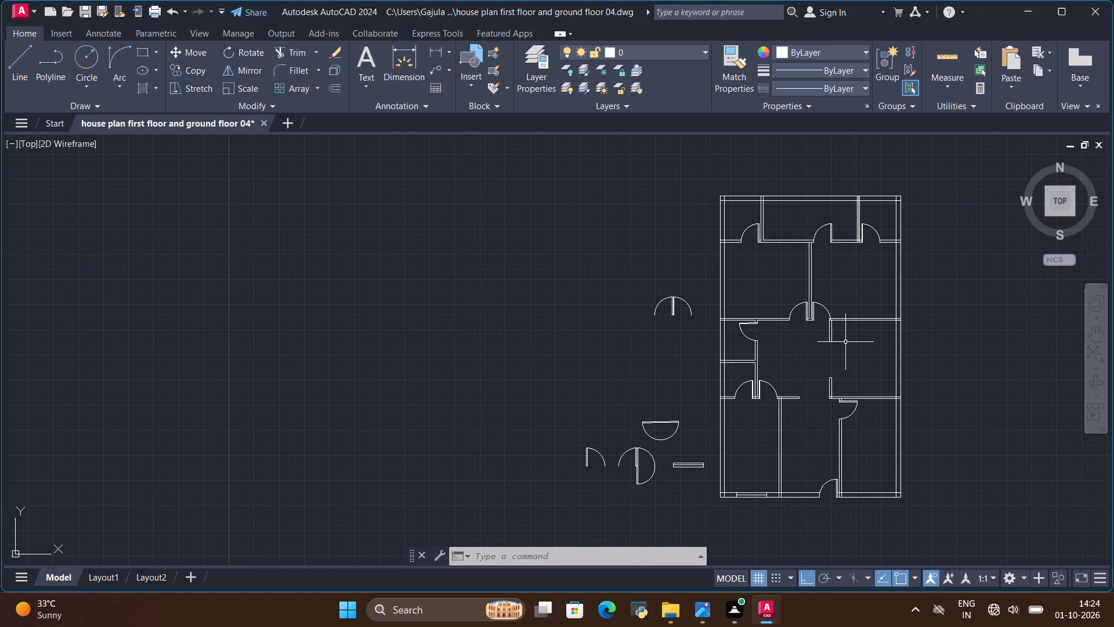
pyautogui.scroll(2, 847, 342)
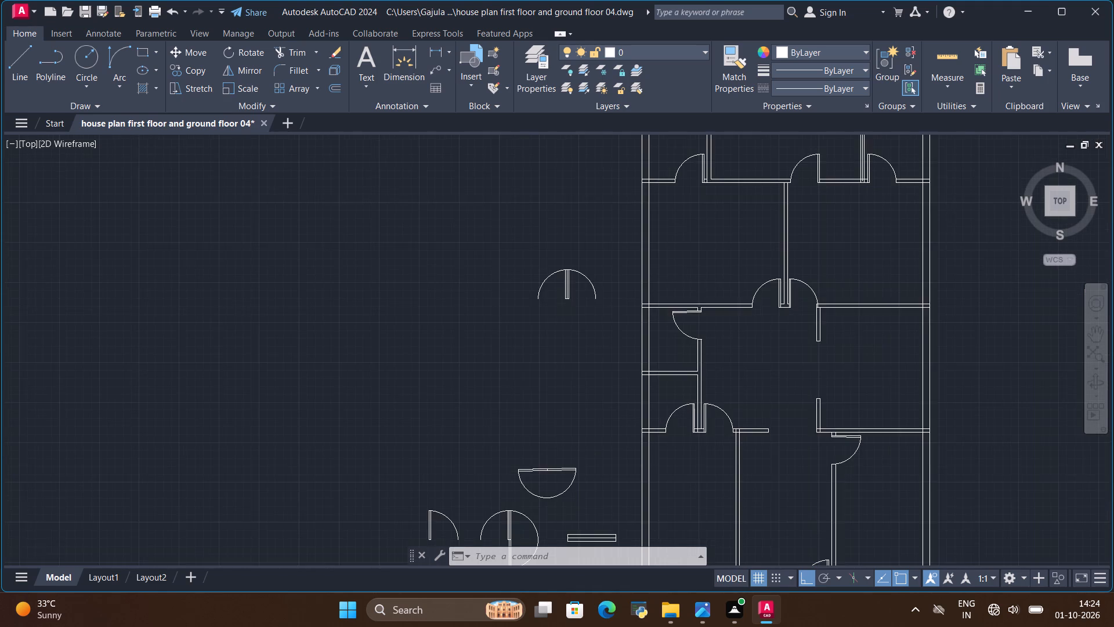
pyautogui.scroll(-2, 873, 403)
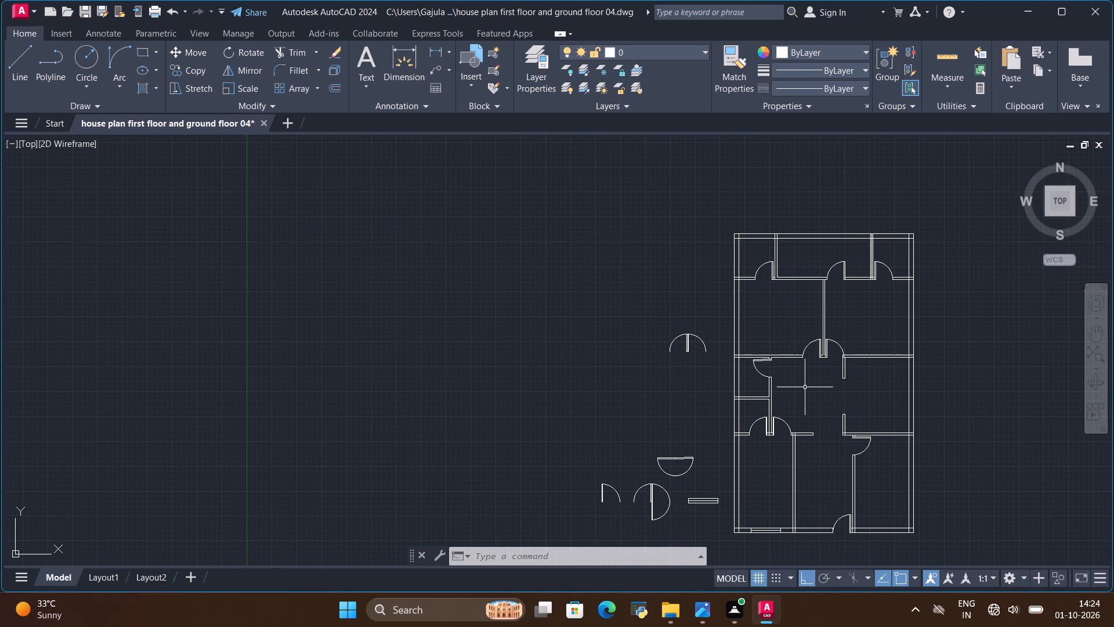
pyautogui.scroll(2, 827, 348)
pyautogui.scroll(-3, 833, 337)
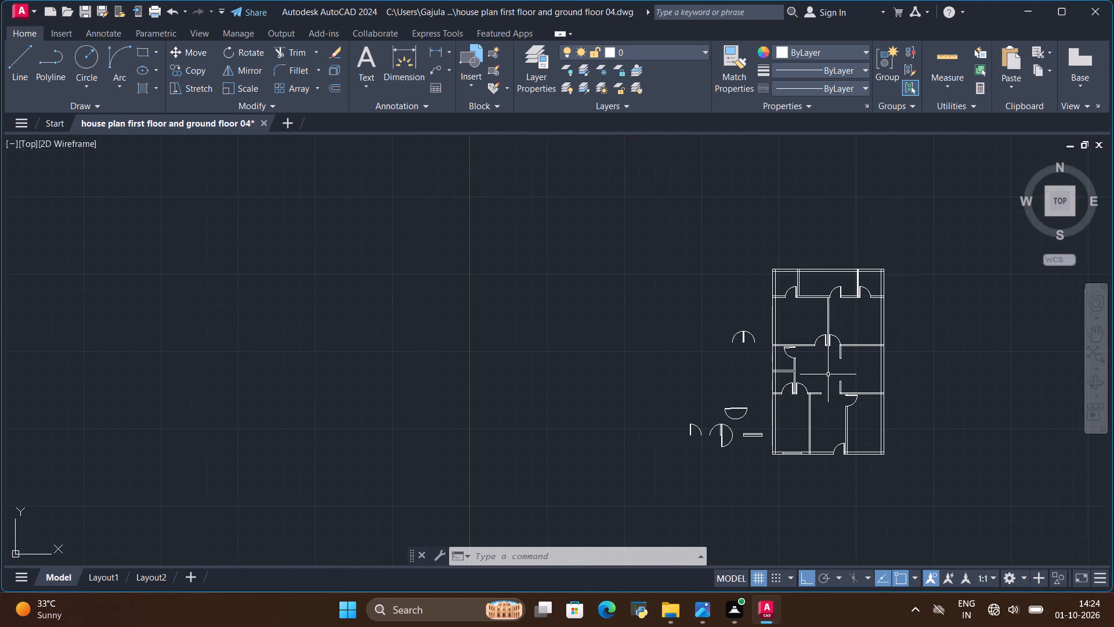
pyautogui.scroll(1, 828, 374)
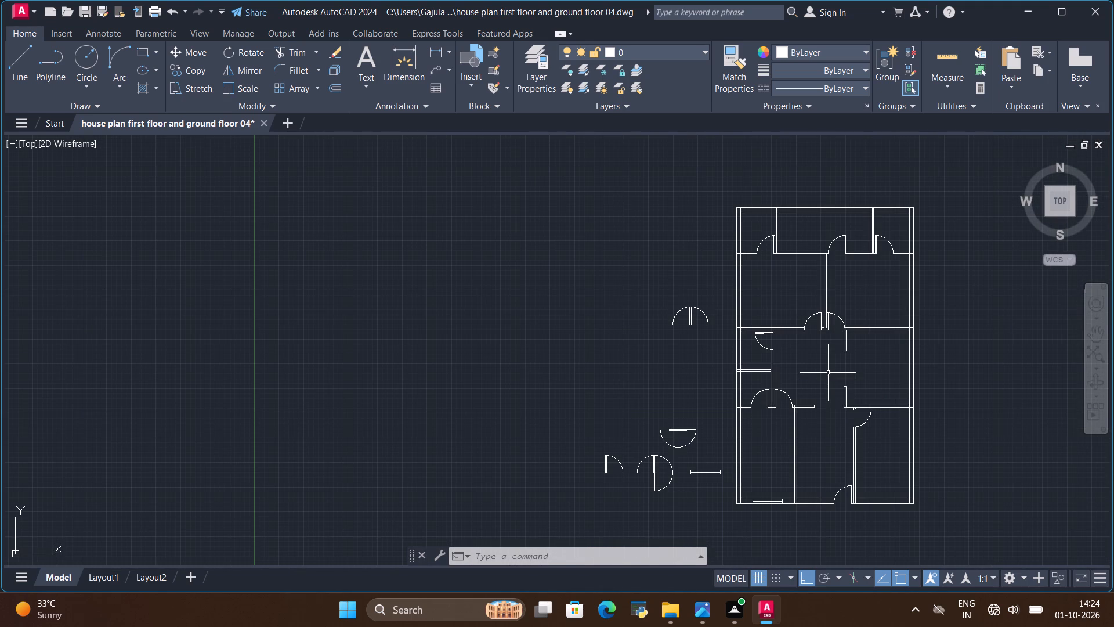
pyautogui.hotkey('alt', 'Tab')
pyautogui.hotkey('alt', 'Tab')
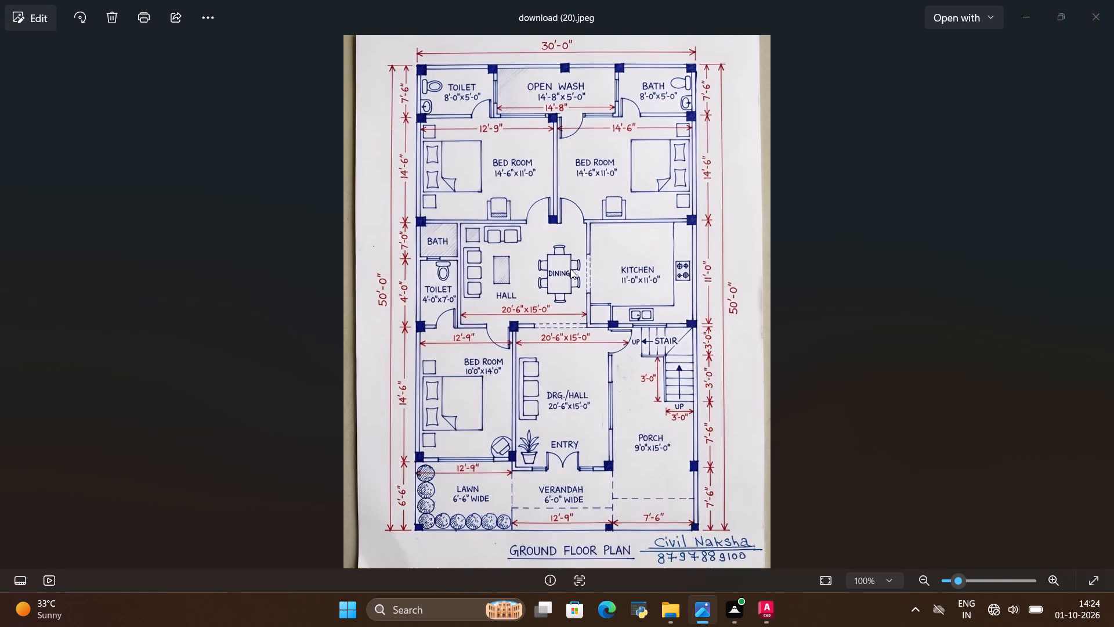
pyautogui.scroll(2, 858, 305)
pyautogui.scroll(-3, 859, 306)
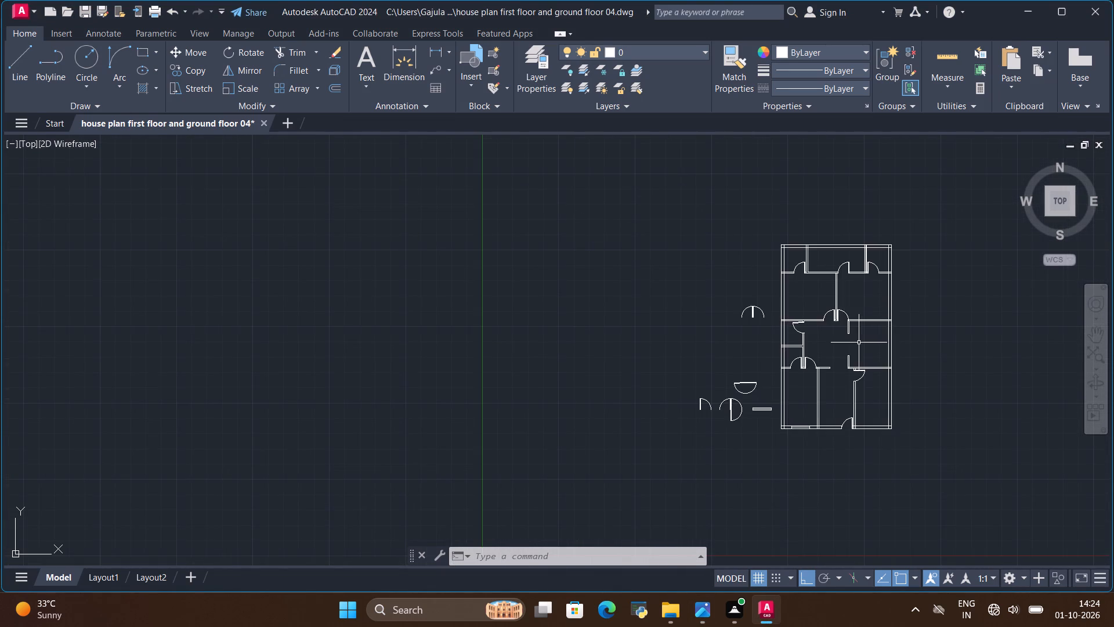
pyautogui.scroll(1, 858, 346)
pyautogui.hotkey('alt', 'Tab')
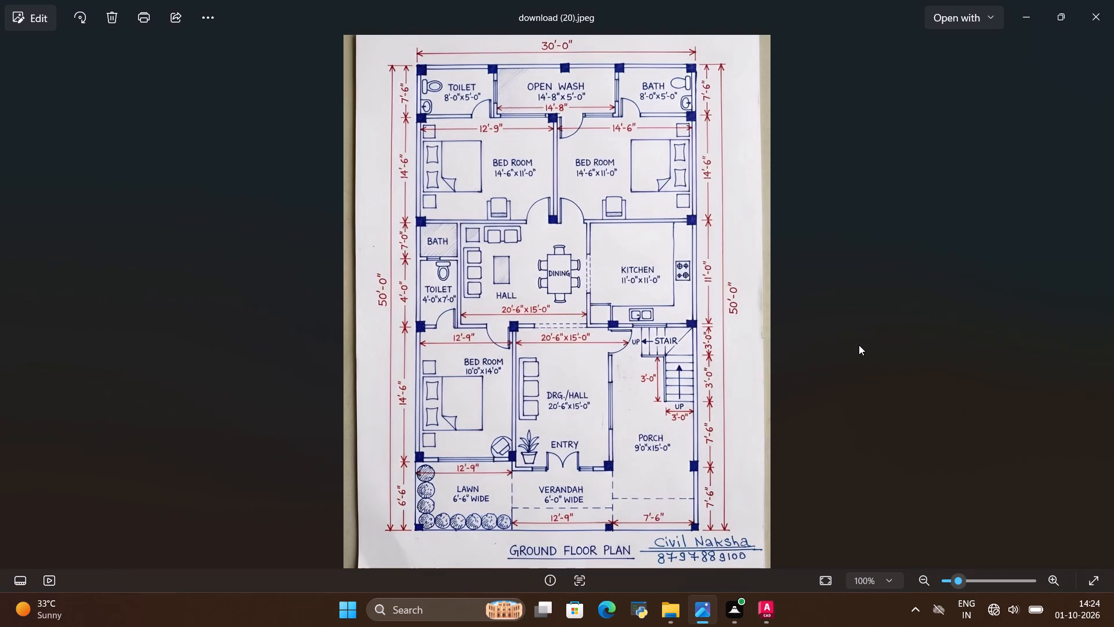
pyautogui.hotkey('alt', 'Tab')
pyautogui.hotkey('alt', 'Tab')
# Compare the drafted floor plan with the hand-drawn ground floor plan, examining the room layout, doors and wall openings.
pyautogui.hotkey('alt', 'Tab')
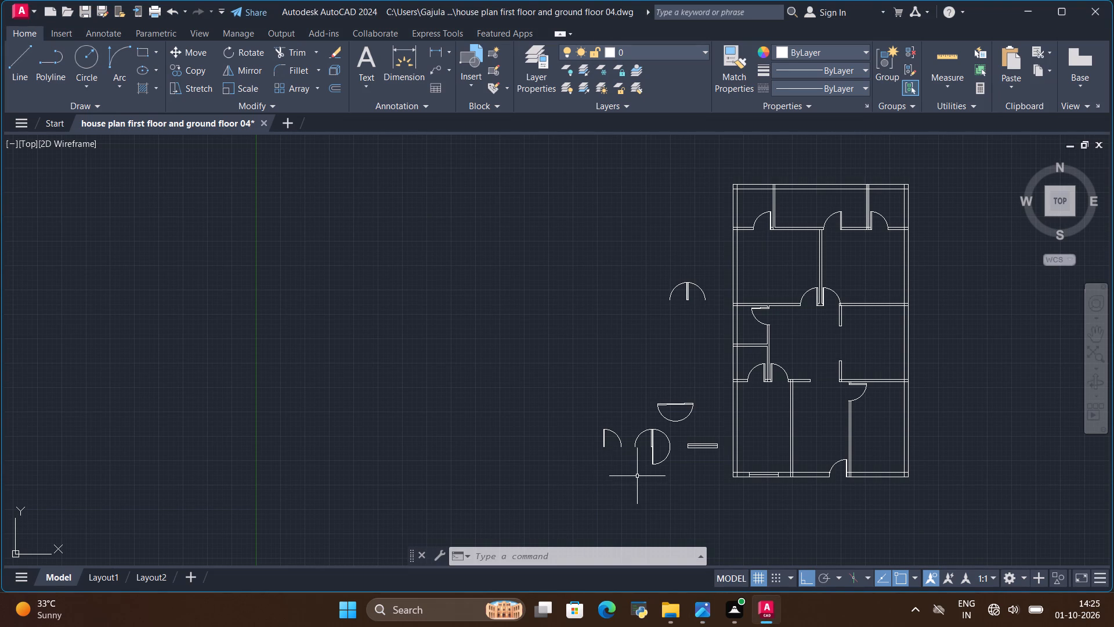
pyautogui.hotkey('alt', 'Tab')
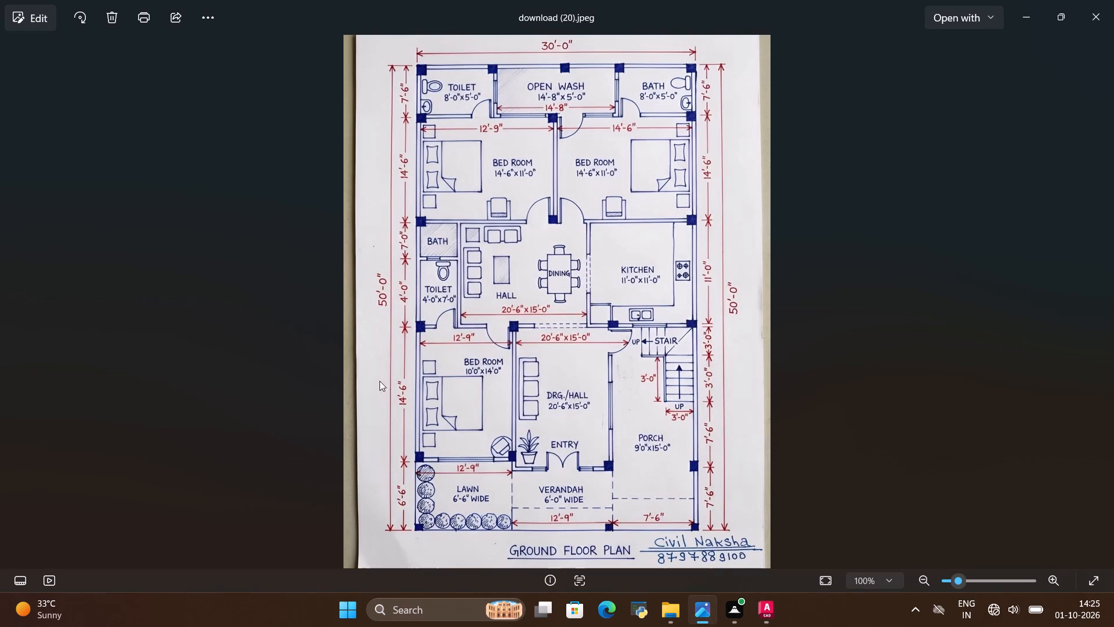
pyautogui.scroll(-2, 421, 397)
pyautogui.scroll(2, 440, 514)
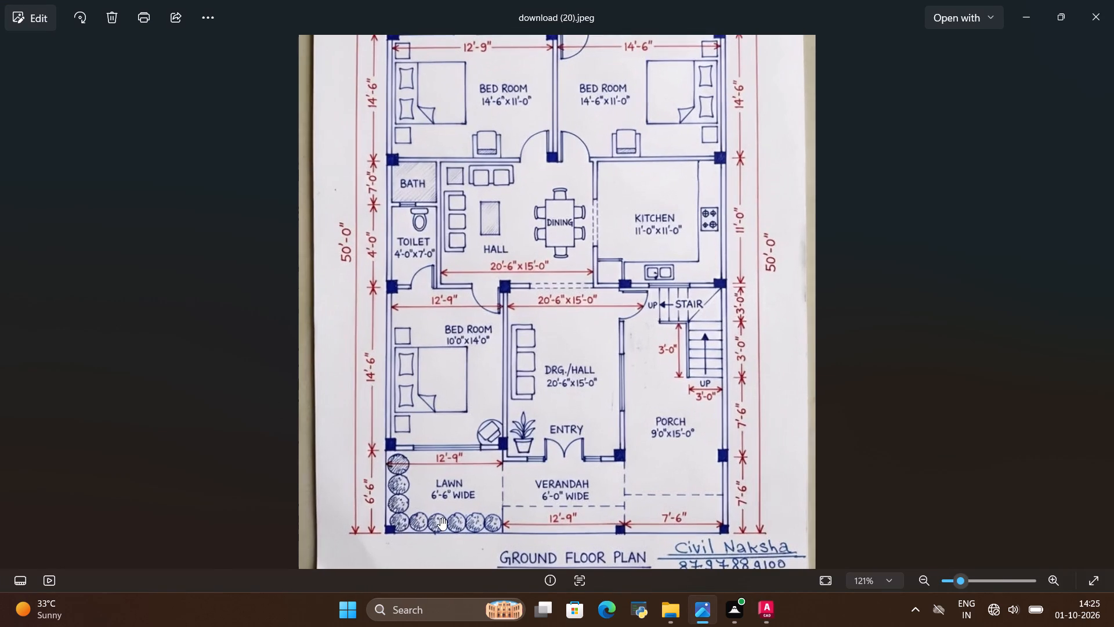
pyautogui.hotkey('alt', 'Tab')
pyautogui.scroll(2, 725, 464)
pyautogui.scroll(-2, 641, 461)
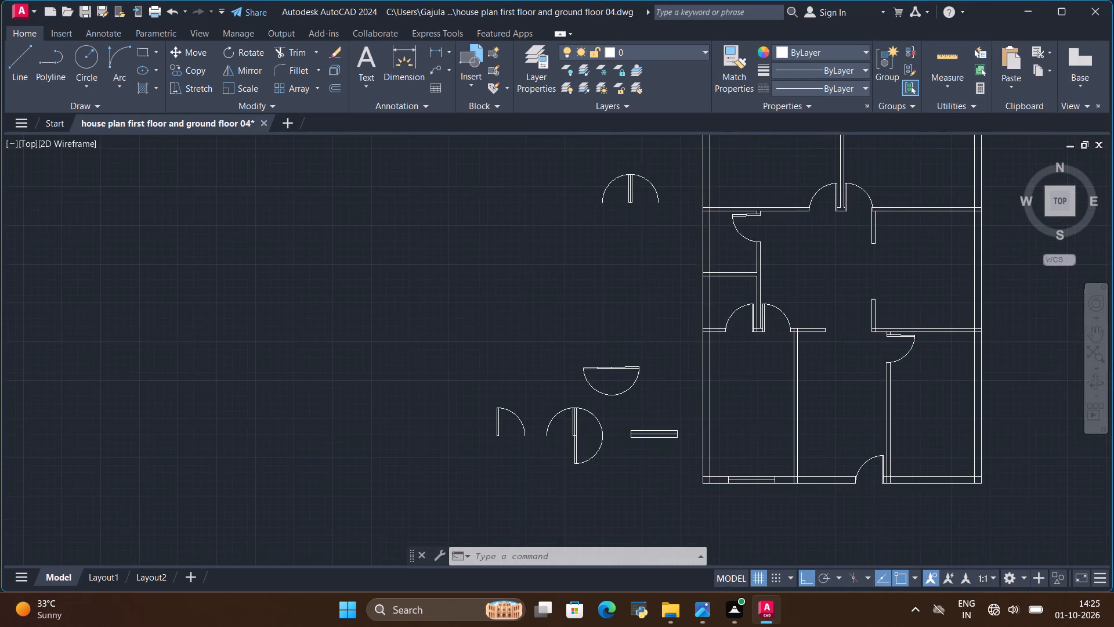
pyautogui.hotkey('alt', 'Tab')
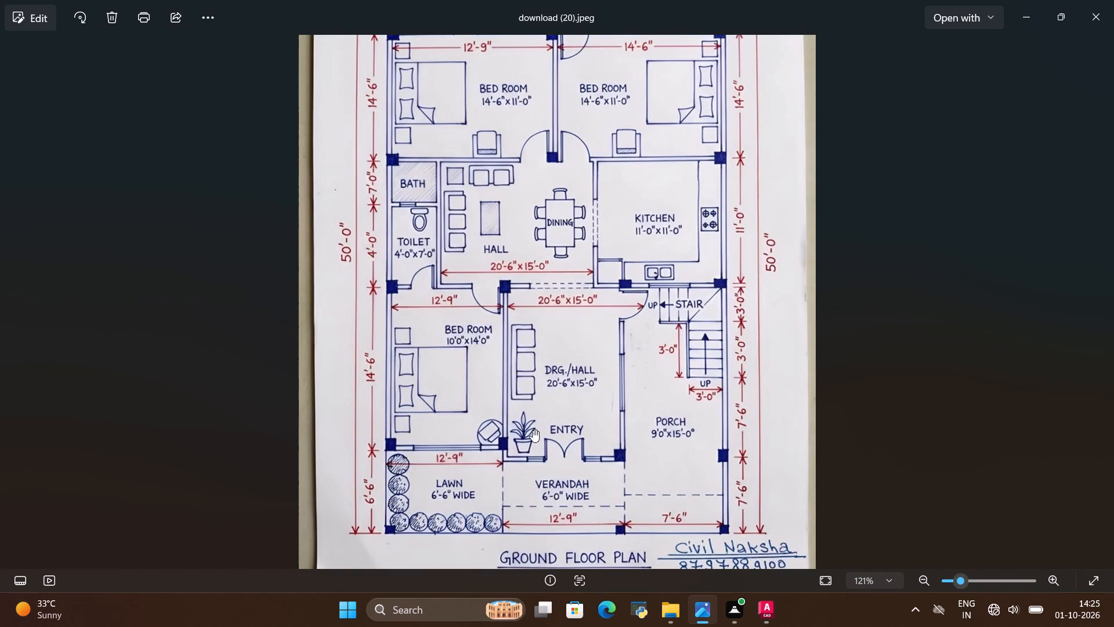
pyautogui.hotkey('alt', 'Tab')
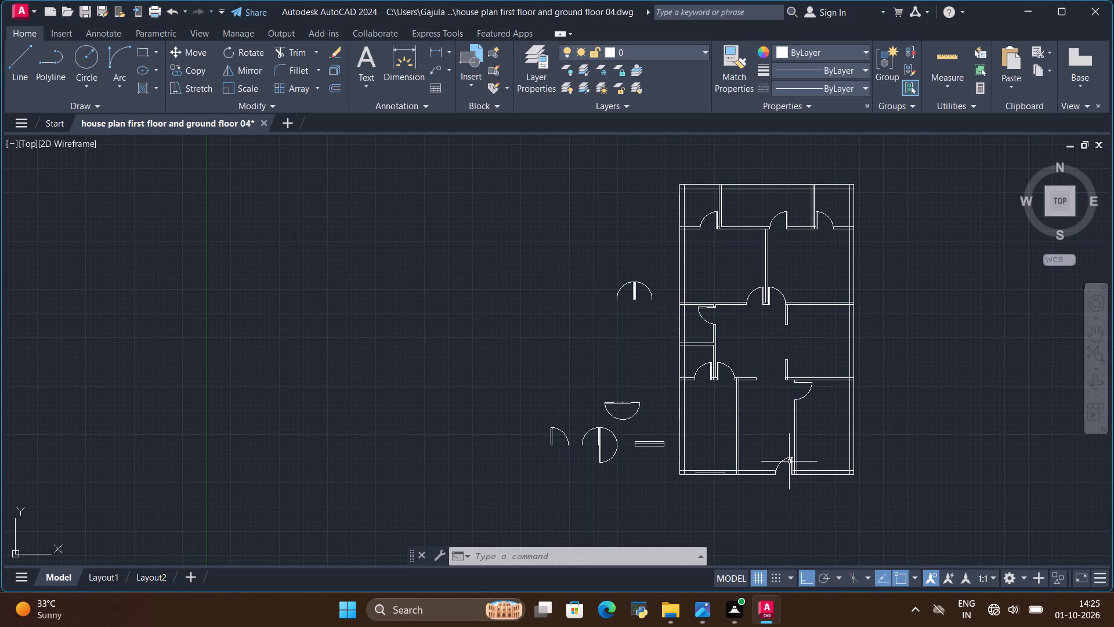
pyautogui.scroll(1, 789, 462)
pyautogui.scroll(-1, 789, 462)
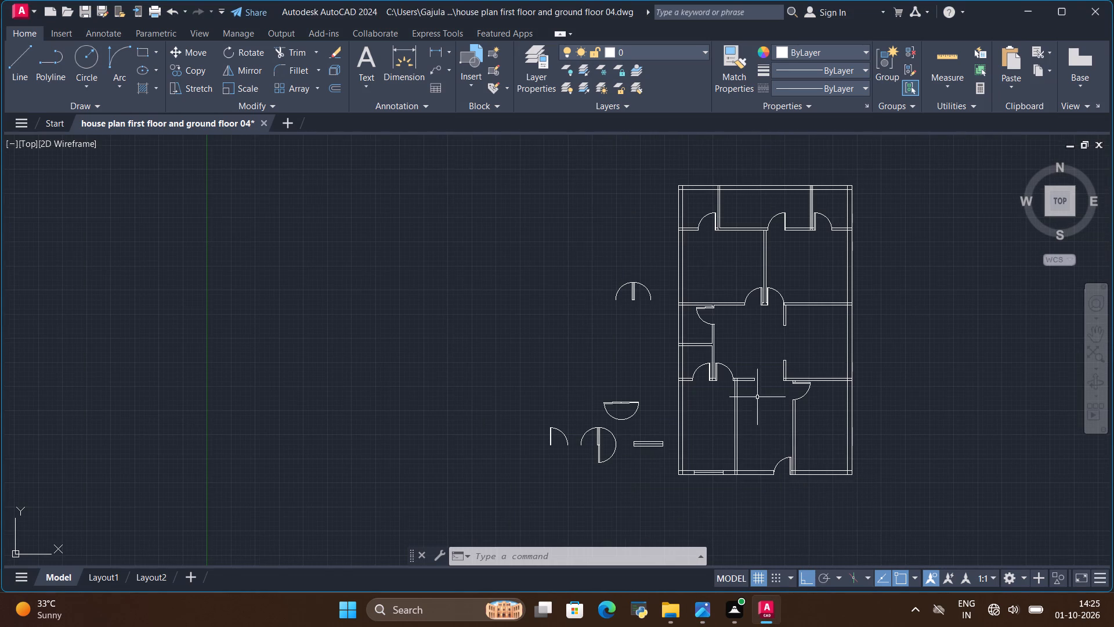
pyautogui.hotkey('alt', 'Tab')
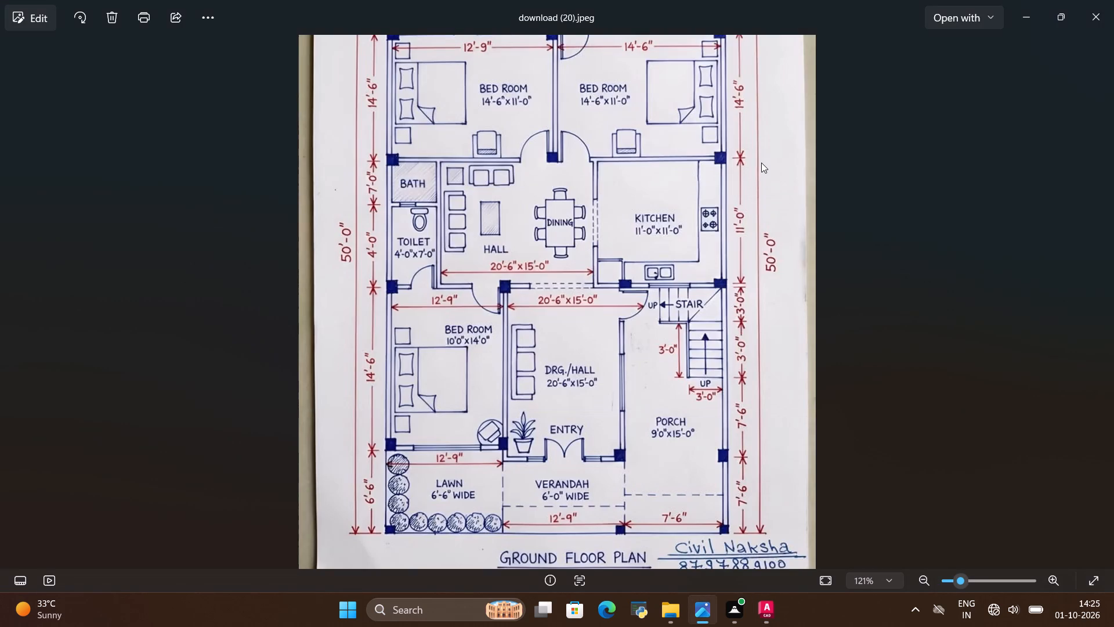
pyautogui.hotkey('alt', 'Tab')
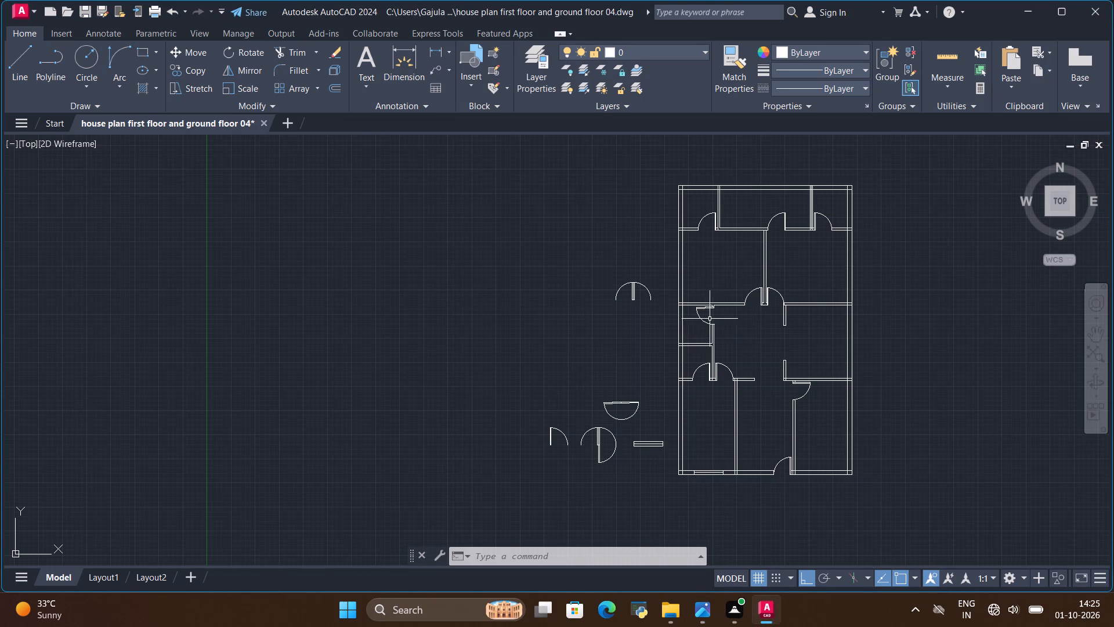
pyautogui.scroll(1, 711, 316)
pyautogui.hotkey('alt', 'Tab')
pyautogui.hotkey('alt', 'Tab')
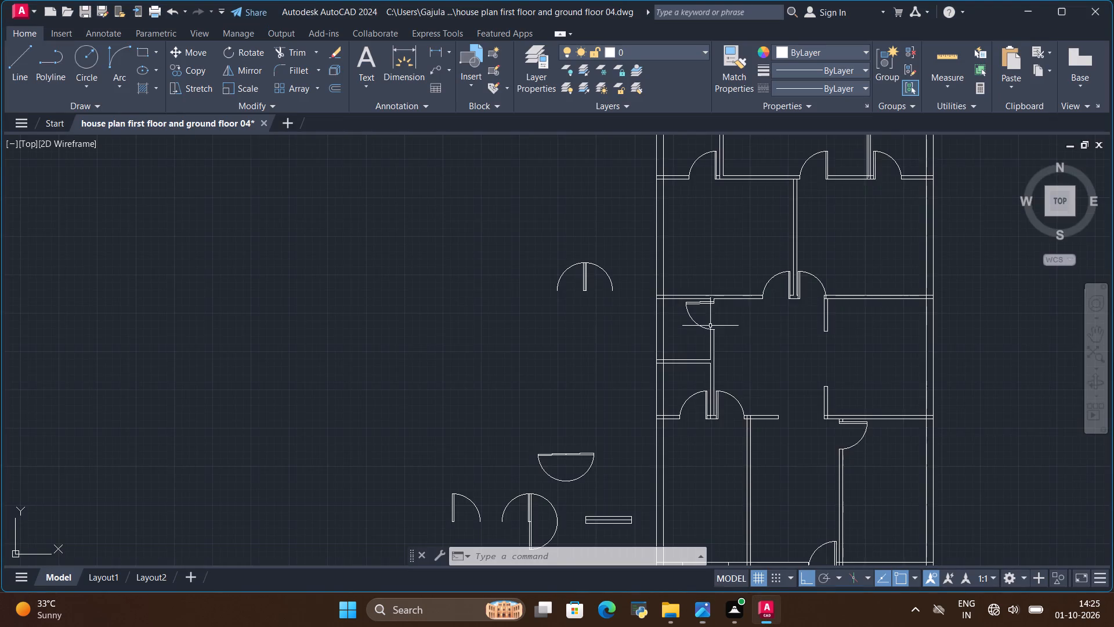
pyautogui.scroll(-3, 707, 324)
# Draw a horizontal line about 15'-7" long along the open wash's inner top wall face, from the toilet partition to the bath partition.
pyautogui.scroll(2, 721, 333)
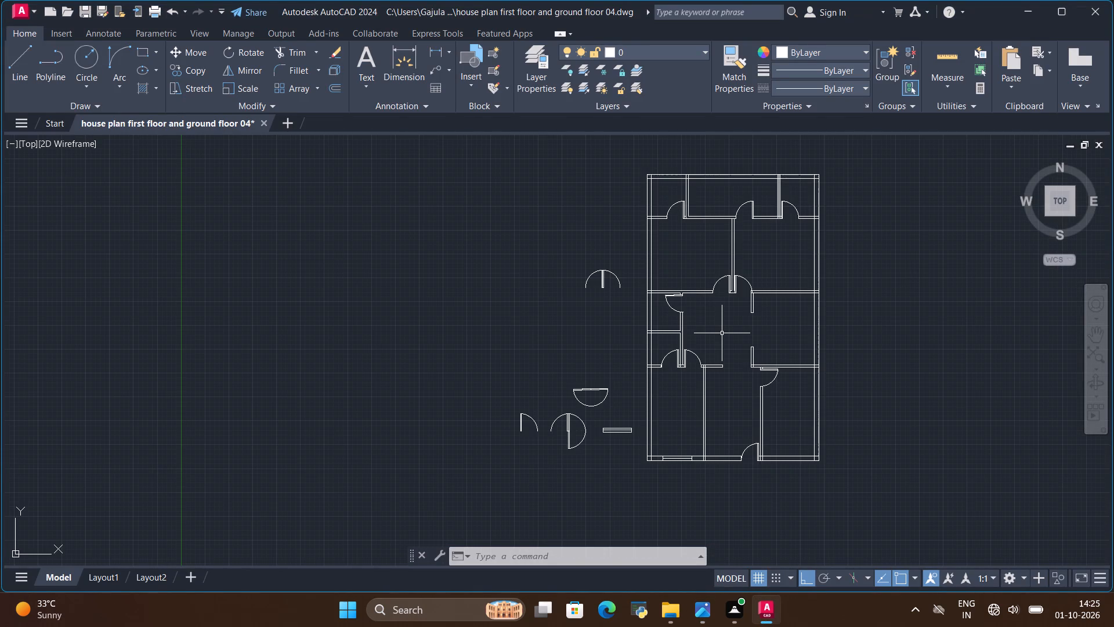
pyautogui.scroll(3, 726, 149)
pyautogui.click(21, 45)
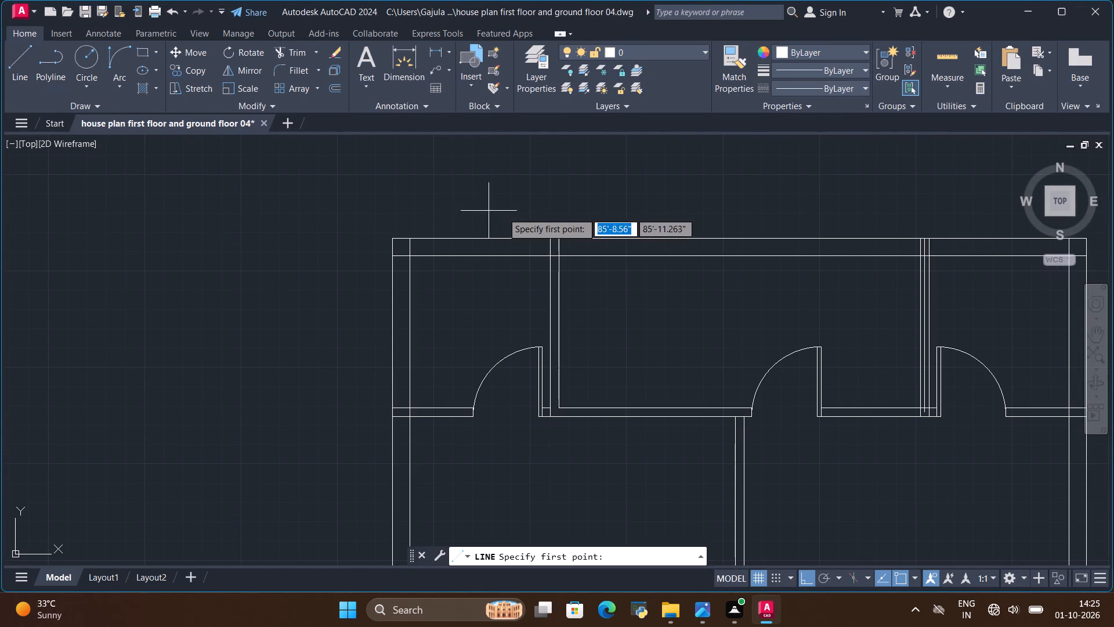
pyautogui.scroll(1, 544, 215)
pyautogui.scroll(-1, 516, 233)
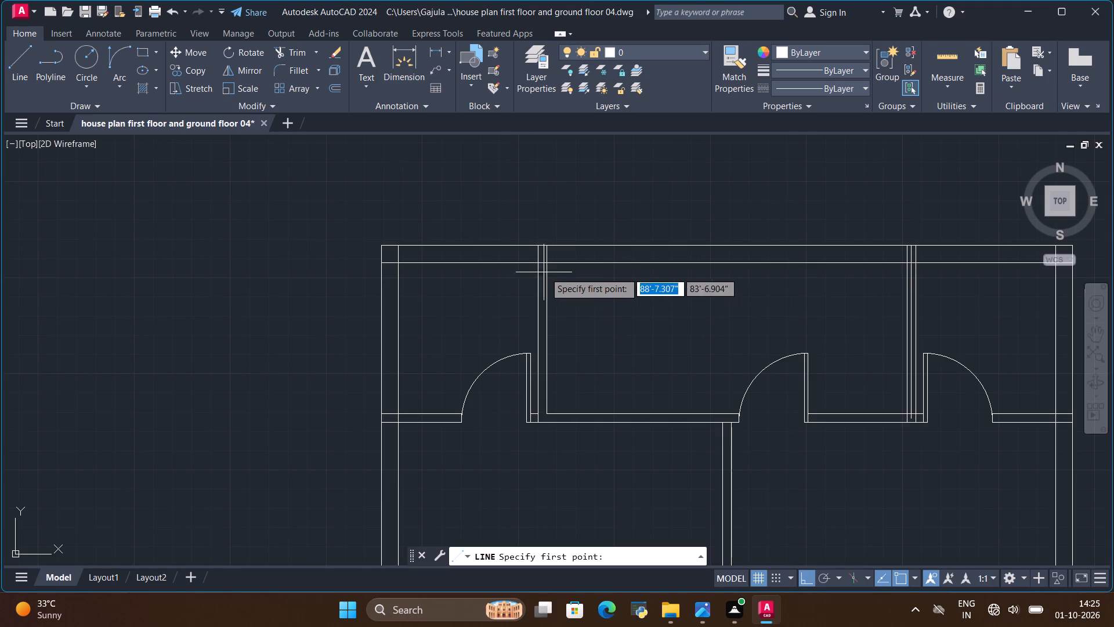
pyautogui.click(548, 265)
pyautogui.scroll(2, 892, 277)
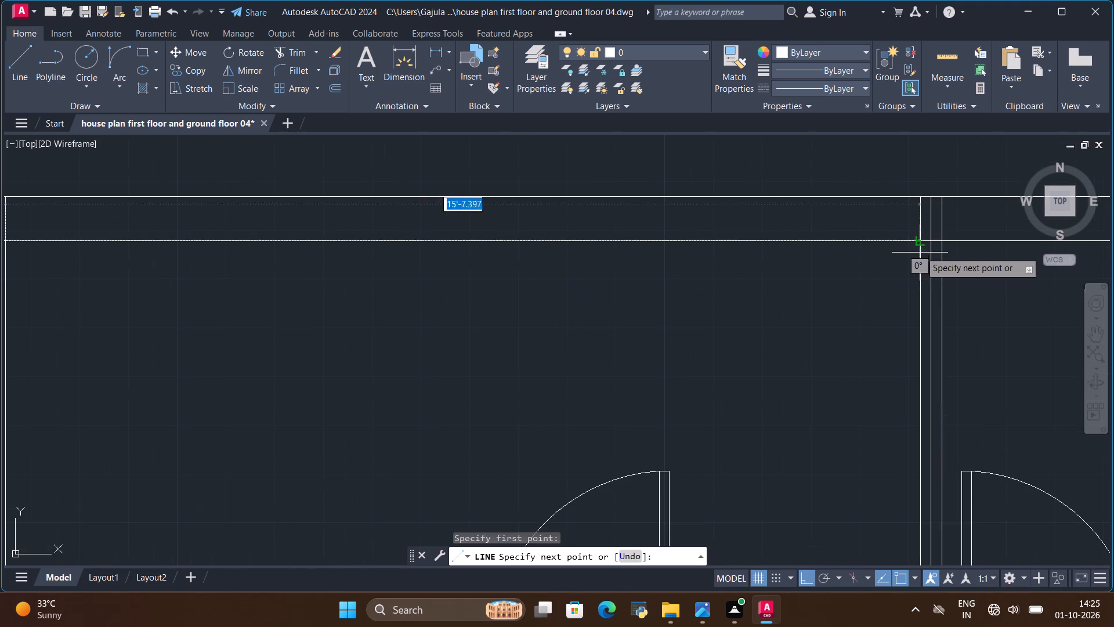
pyautogui.click(921, 238)
pyautogui.scroll(-2, 331, 271)
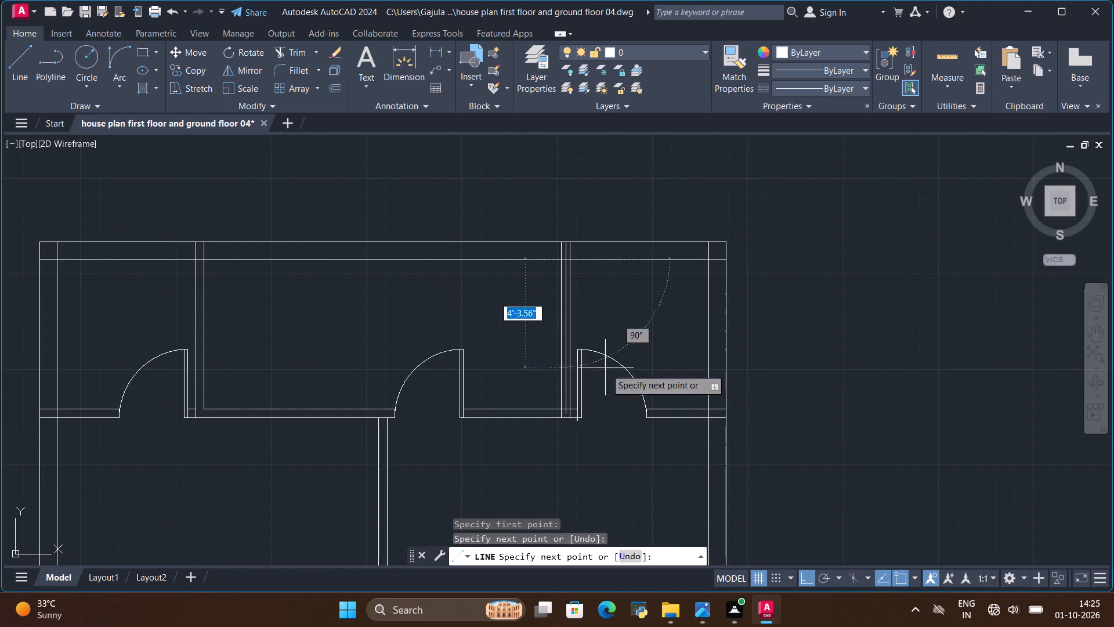
pyautogui.scroll(-2, 701, 305)
pyautogui.press('Escape')
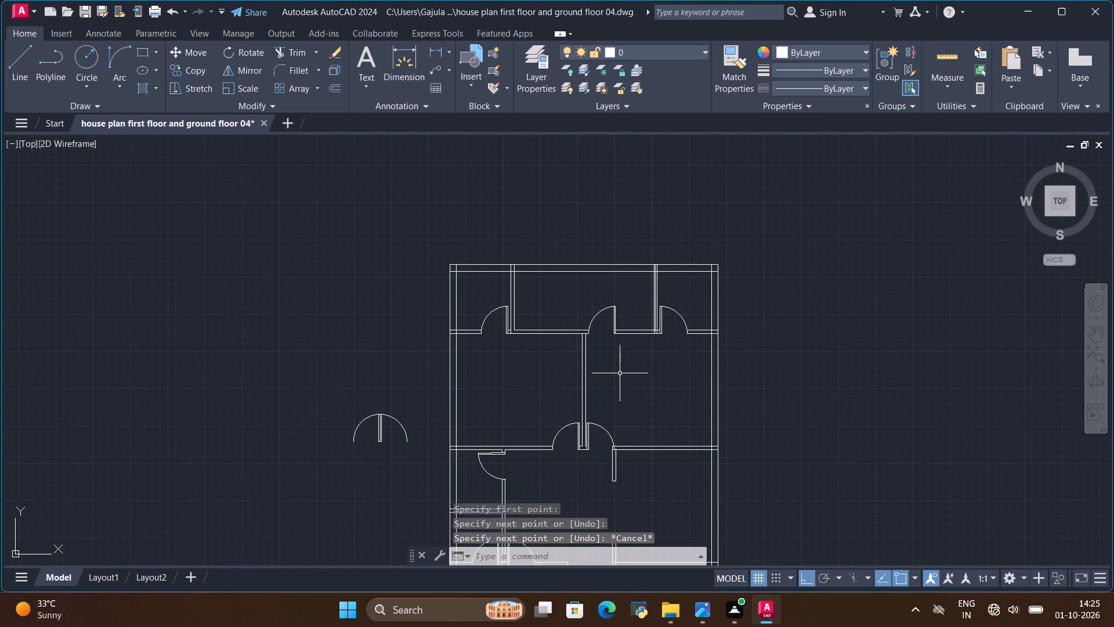
# Consult the reference plan, and draw a horizontal line along the top bath's inner wall face from its partition to the outer side wall.
pyautogui.hotkey('alt', 'Tab')
pyautogui.scroll(-2, 676, 319)
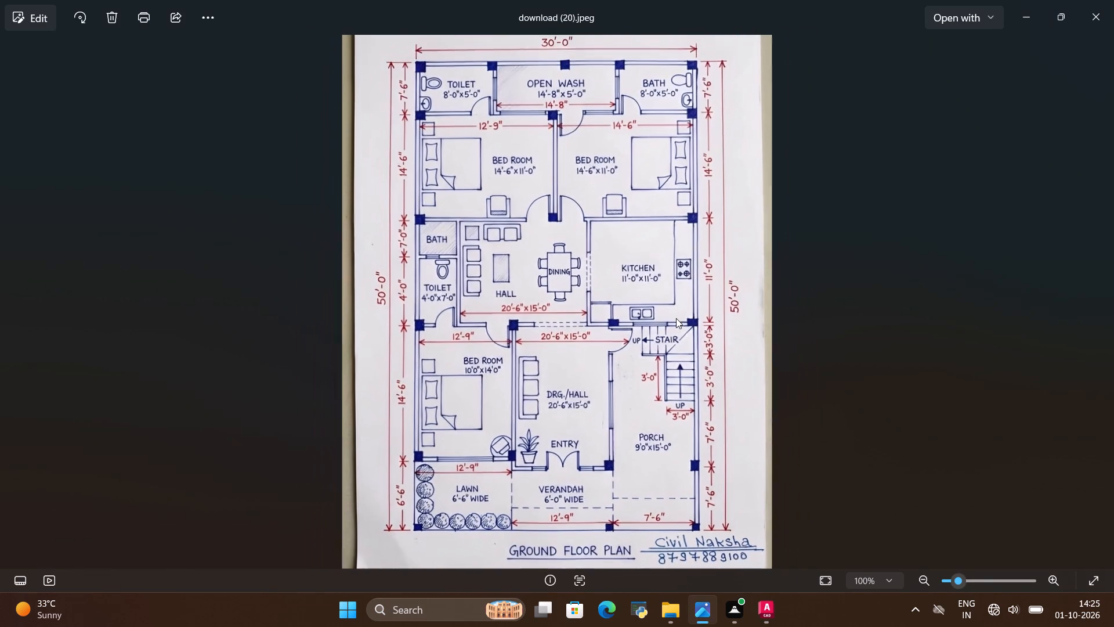
pyautogui.hotkey('alt', 'Tab')
pyautogui.scroll(2, 687, 243)
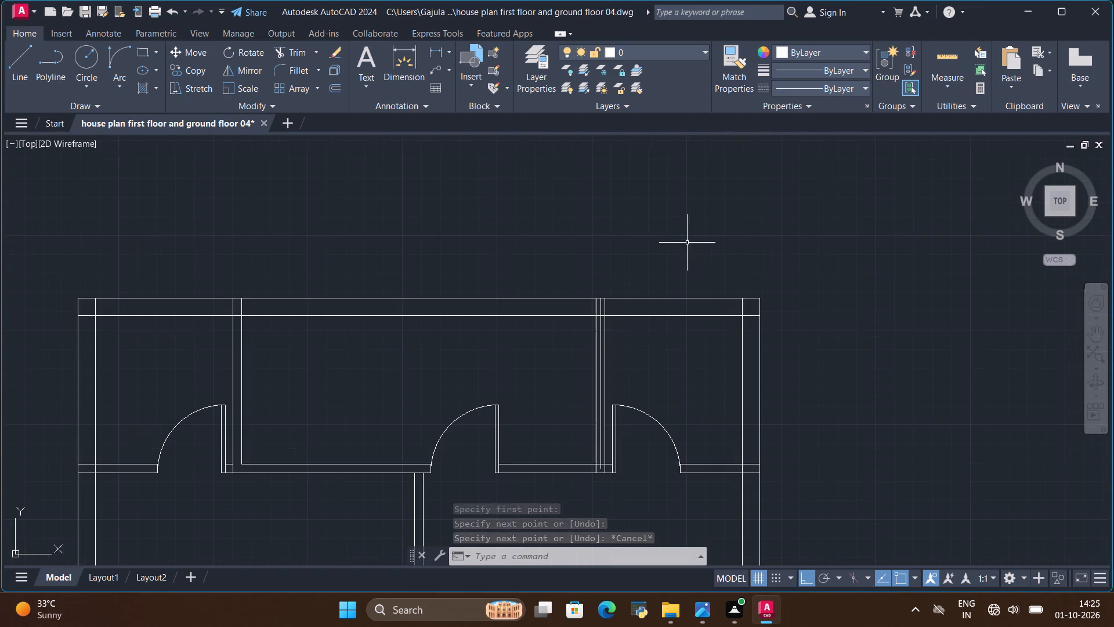
pyautogui.scroll(2, 686, 345)
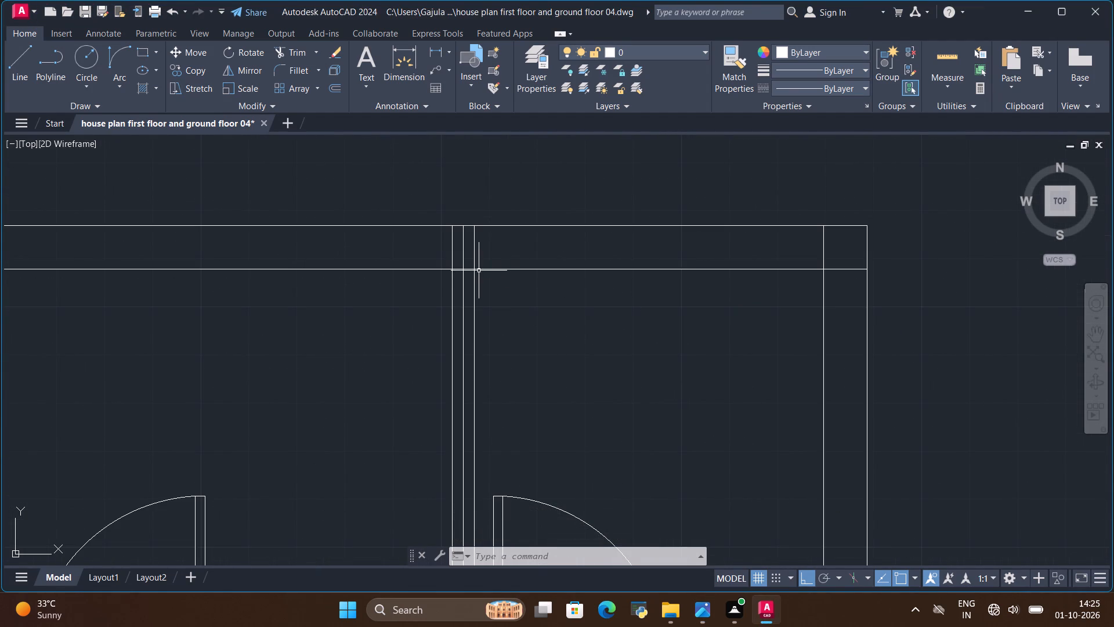
pyautogui.click(17, 60)
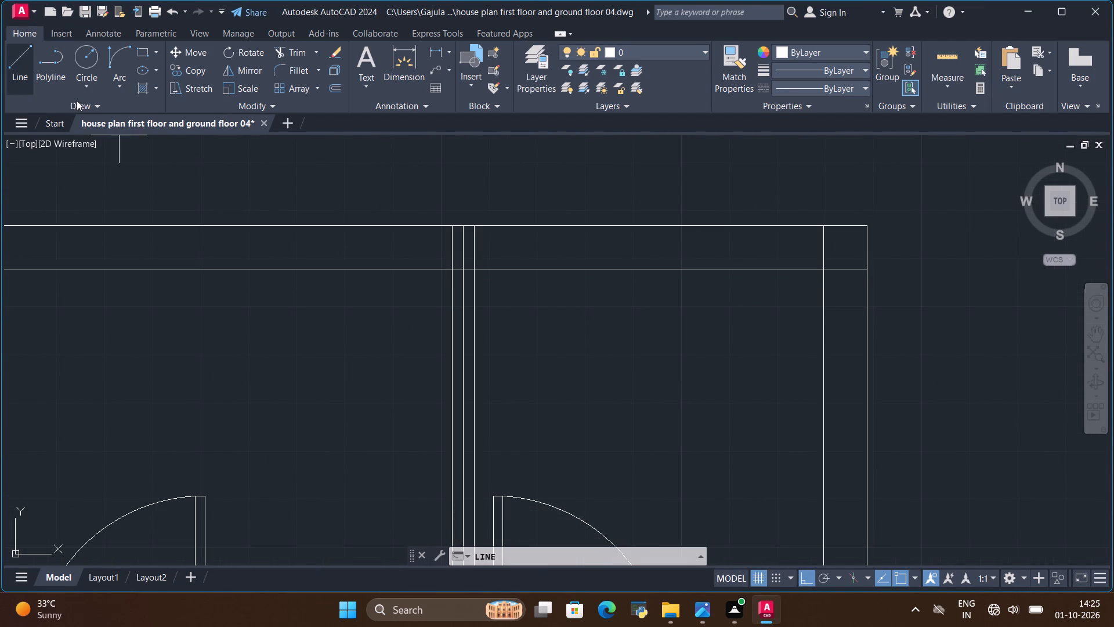
pyautogui.click(473, 266)
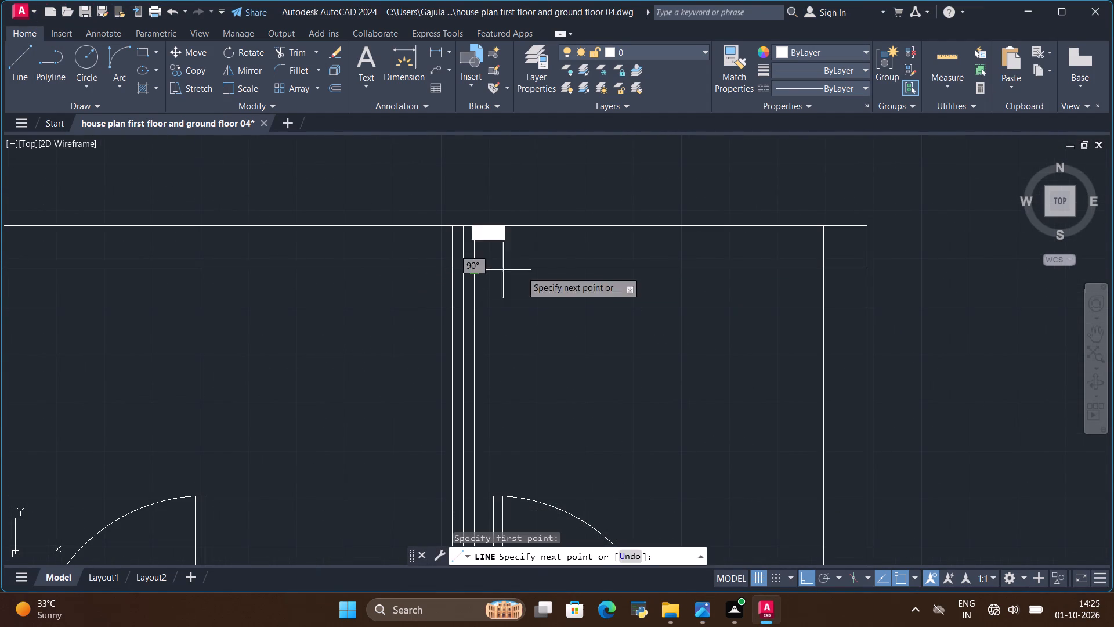
pyautogui.click(825, 266)
pyautogui.press('Escape')
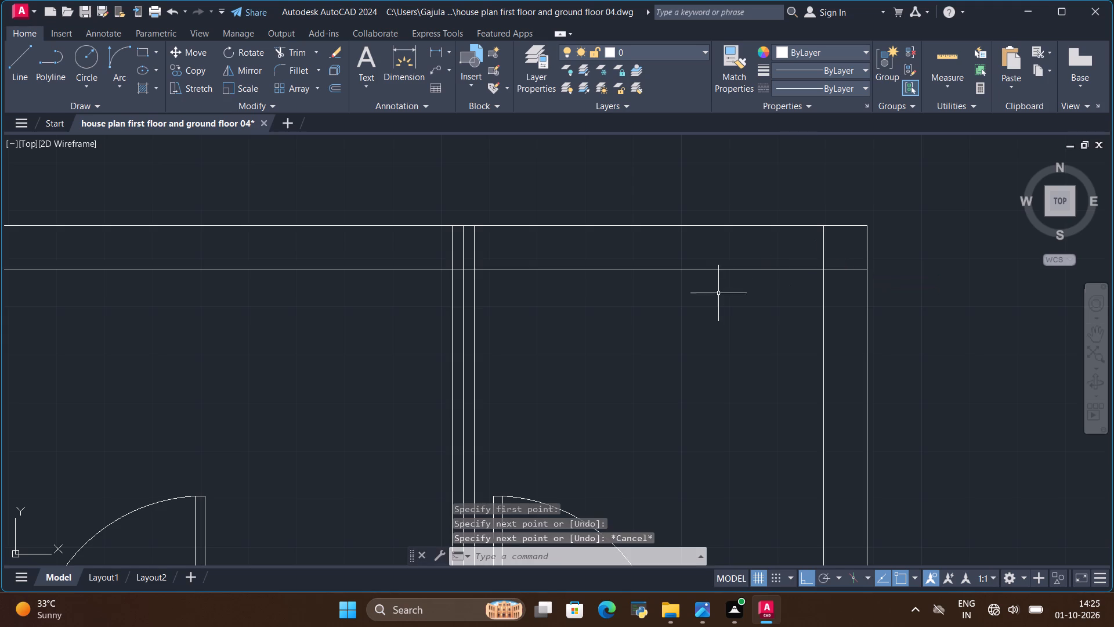
# Examine the upper rooms, kitchen and stair area in the hand-drawn plan and compare them with the drafted plan.
pyautogui.scroll(-2, 735, 262)
pyautogui.hotkey('alt', 'Tab')
pyautogui.scroll(-2, 697, 308)
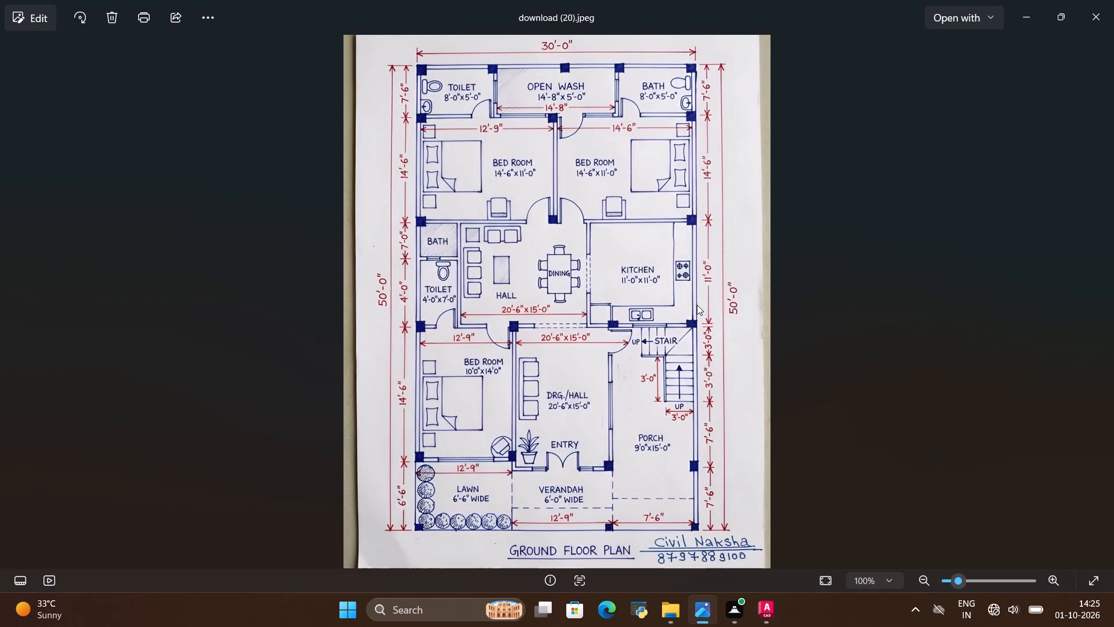
pyautogui.scroll(4, 374, 141)
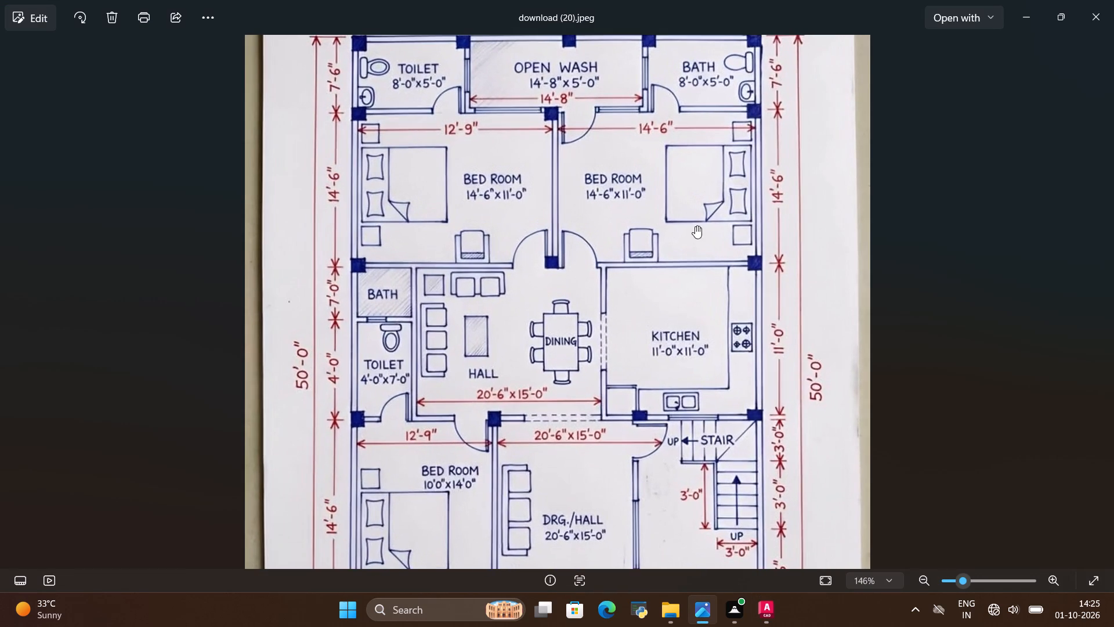
pyautogui.scroll(-1, 810, 260)
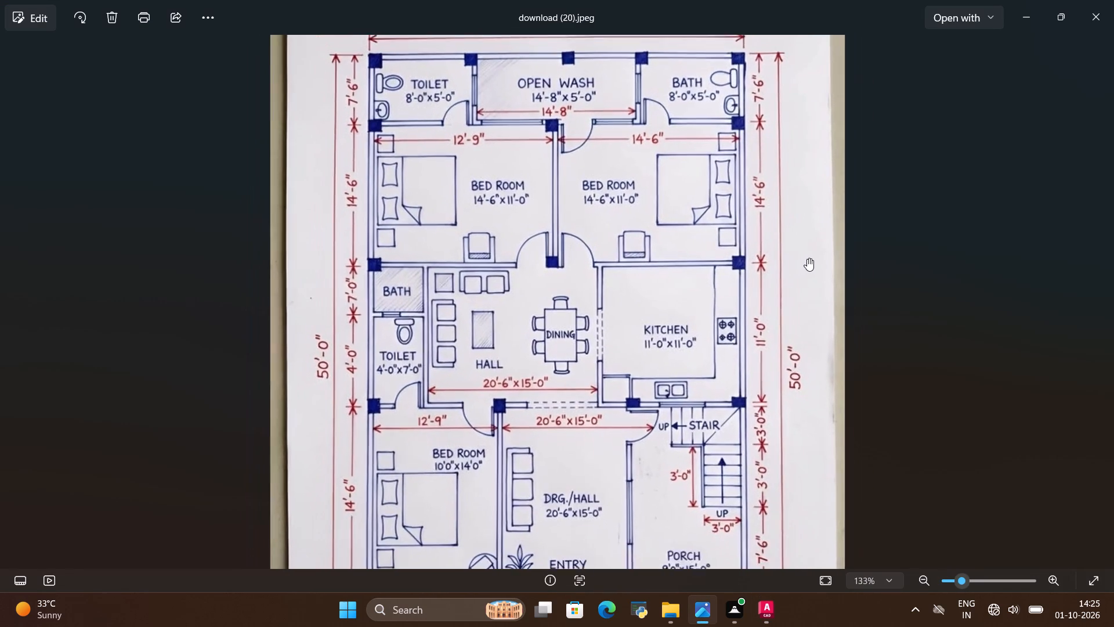
pyautogui.scroll(-3, 776, 251)
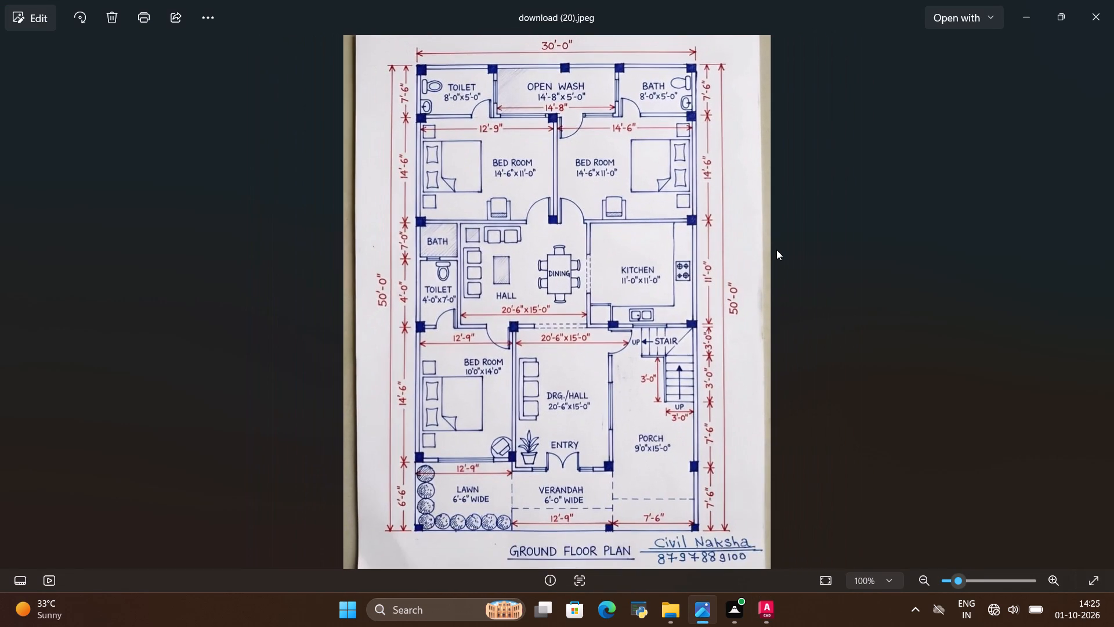
pyautogui.hotkey('alt', 'Tab')
pyautogui.scroll(-3, 776, 250)
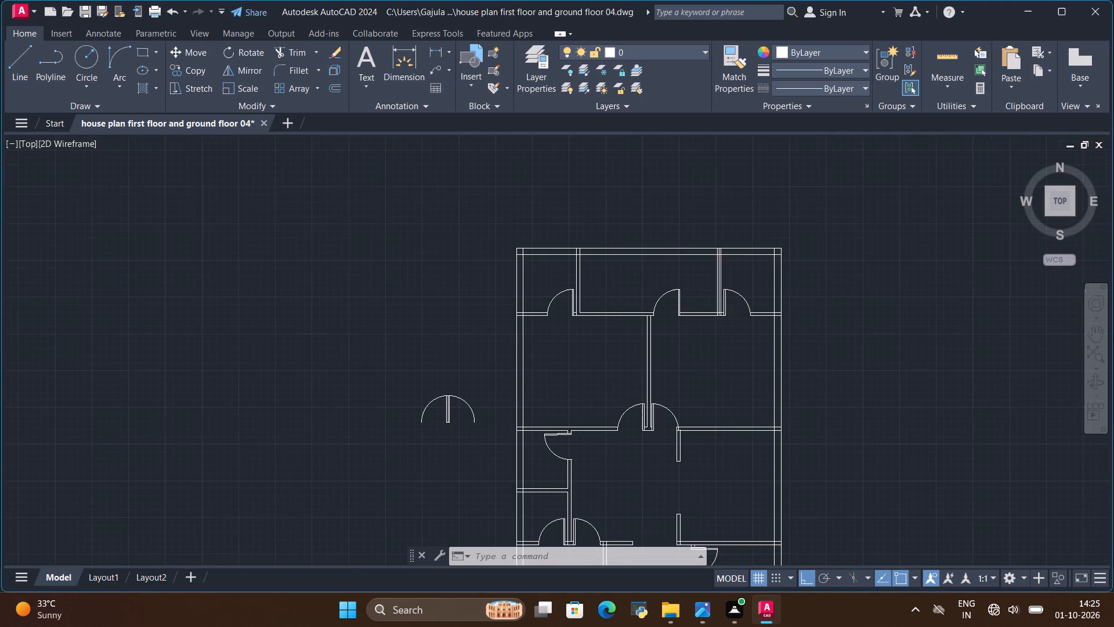
pyautogui.press('Escape')
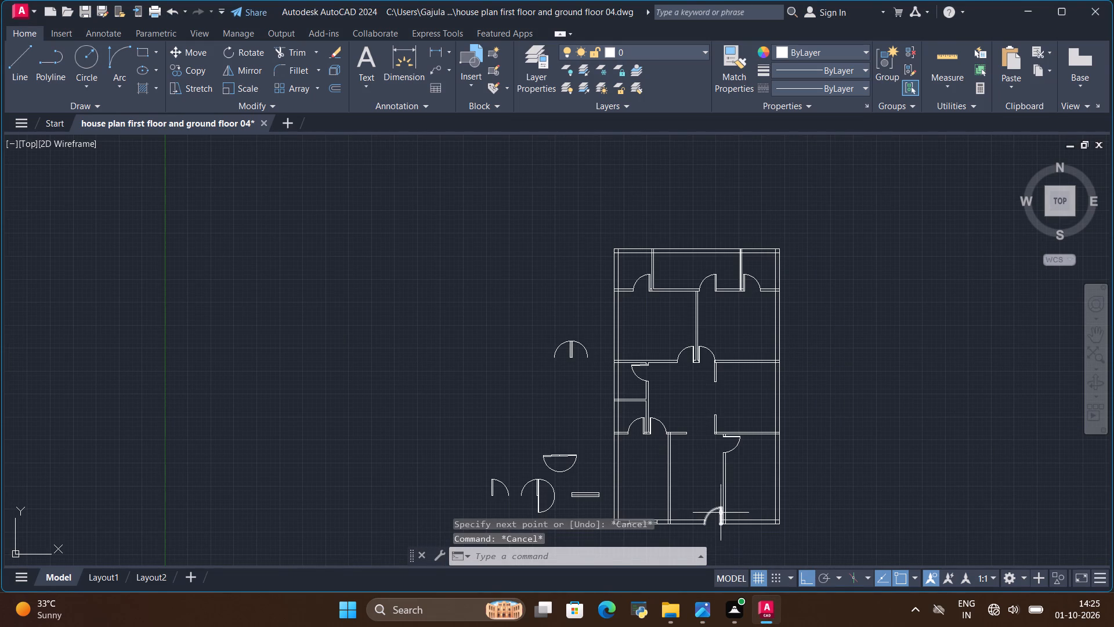
# Save the house plan drawing.
pyautogui.hotkey('ctrl', 's')
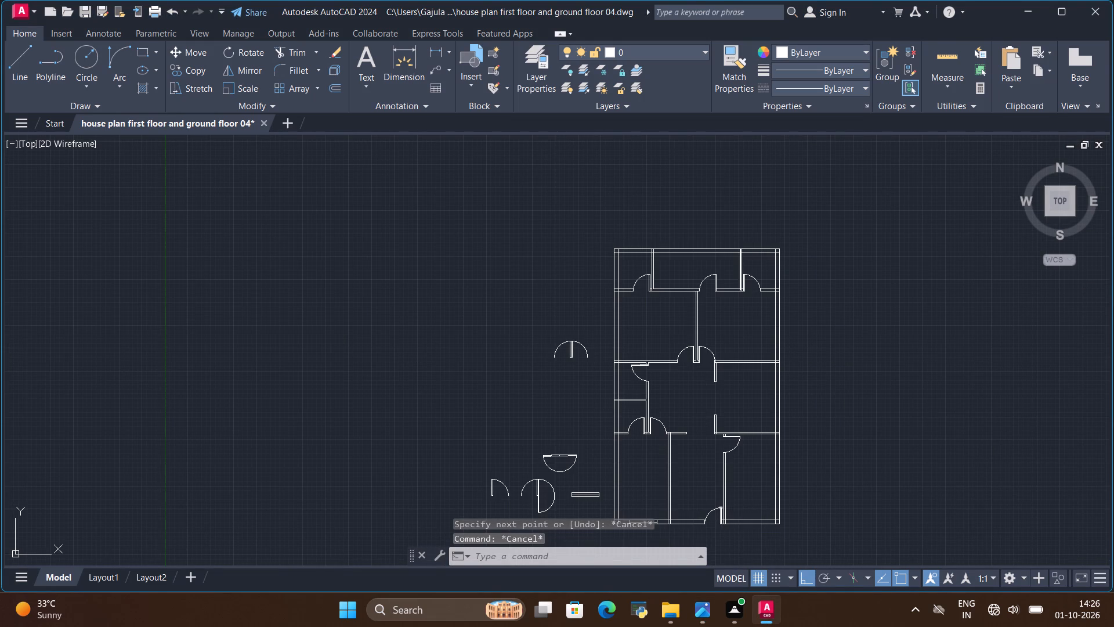
pyautogui.hotkey('ctrl', 's')
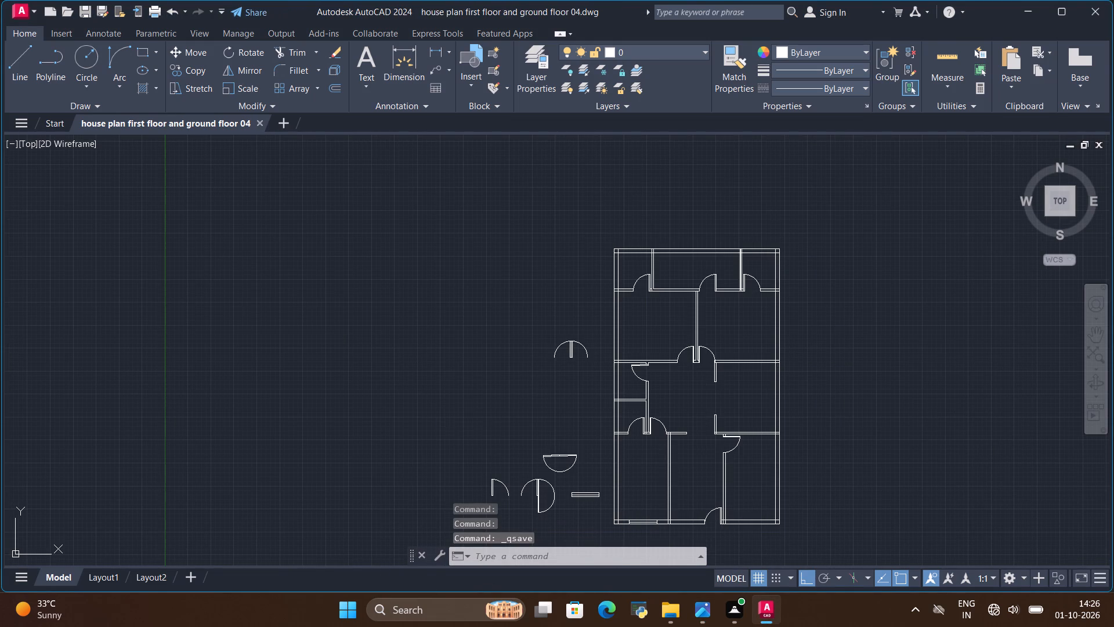
pyautogui.hotkey('ctrl', 's')
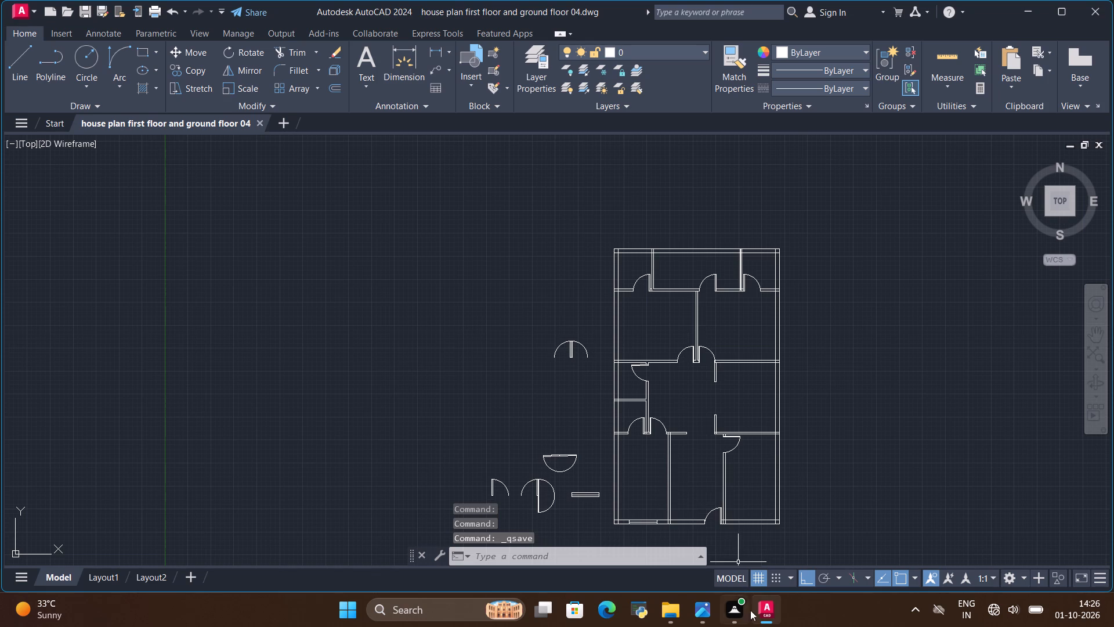
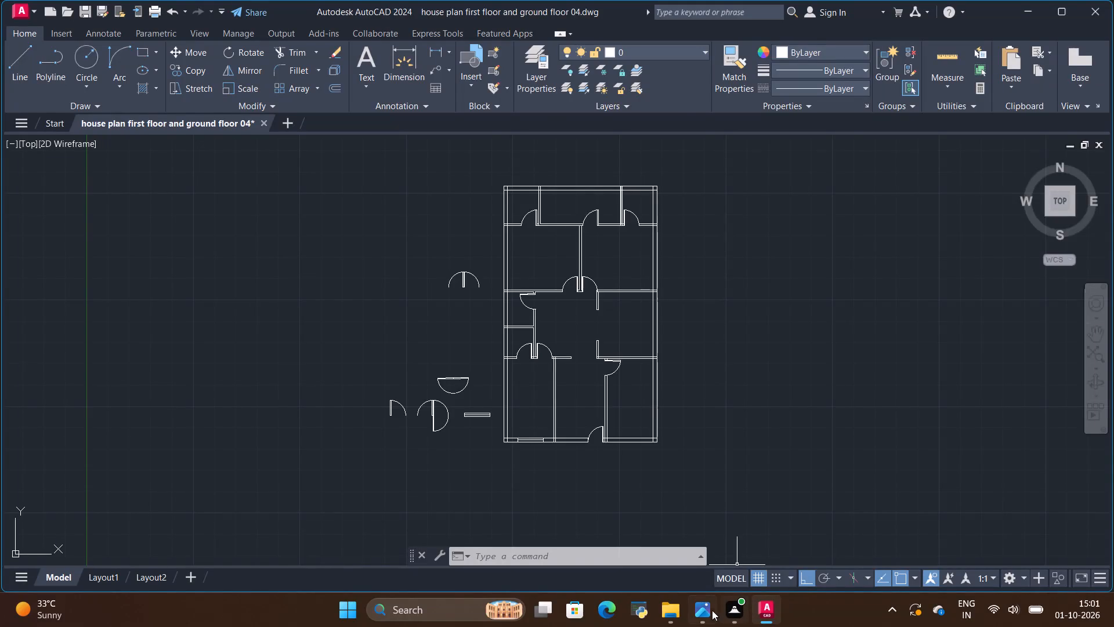
# Consult the hand-drawn ground floor plan, examining the toilet, open wash, bath and bedroom layout.
pyautogui.click(710, 611)
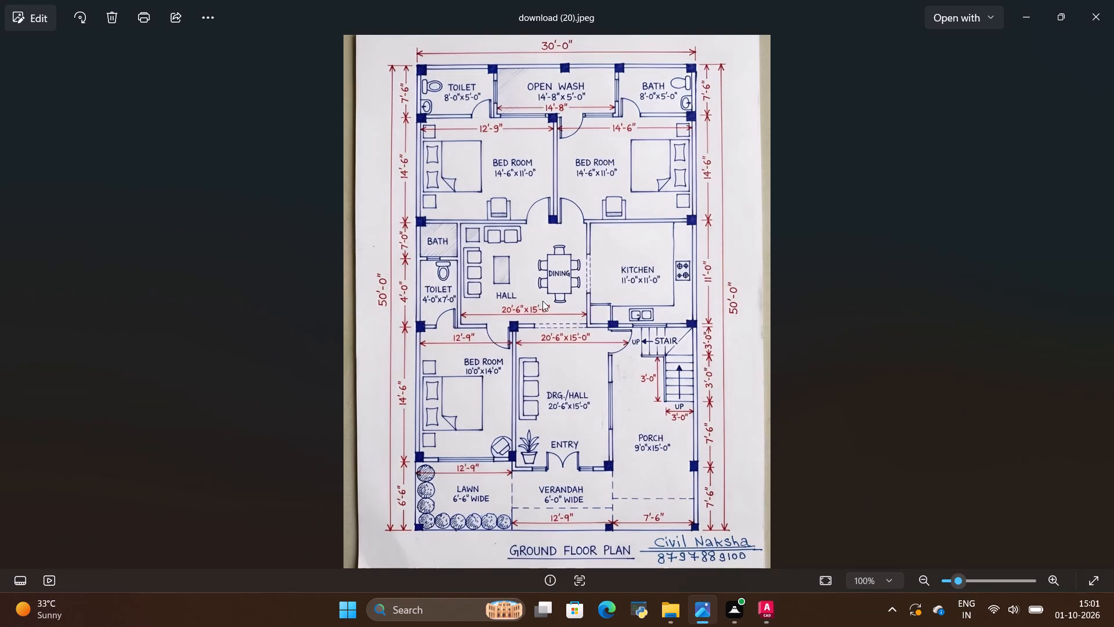
pyautogui.scroll(1, 540, 282)
pyautogui.scroll(6, 423, 55)
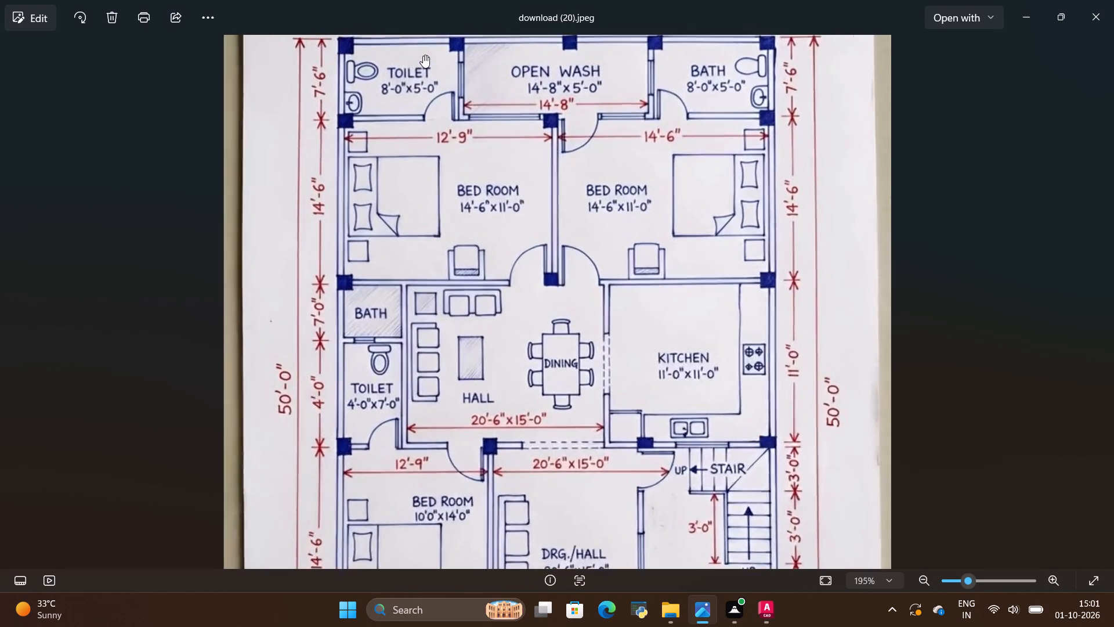
pyautogui.scroll(-9, 448, 178)
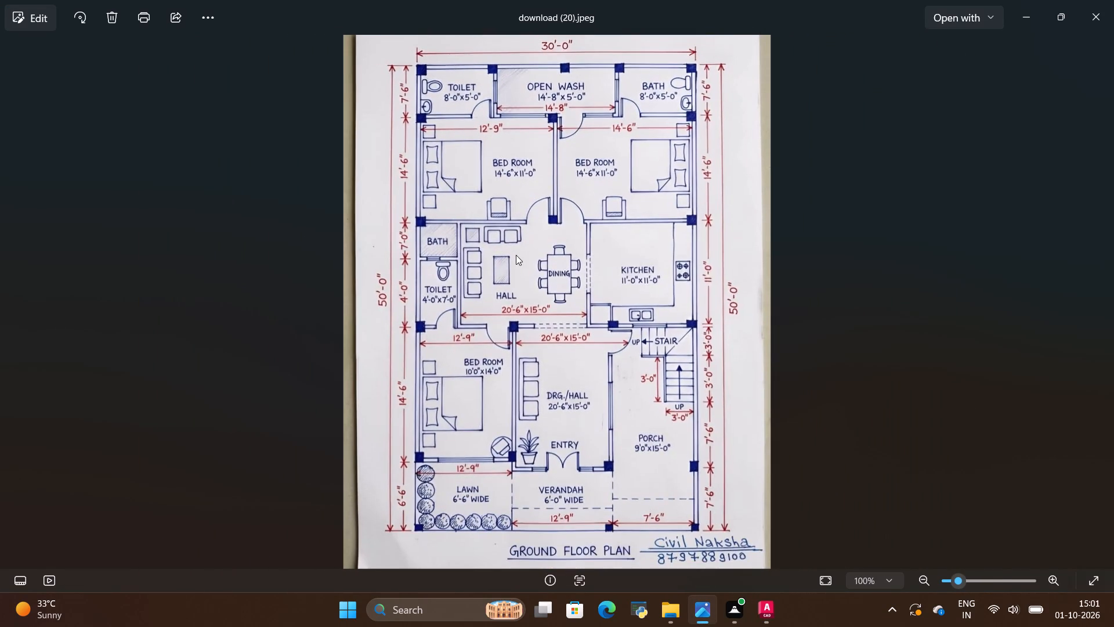
pyautogui.hotkey('alt', 'Tab')
pyautogui.hotkey('alt', 'Tab')
pyautogui.hotkey('alt', 'Tab')
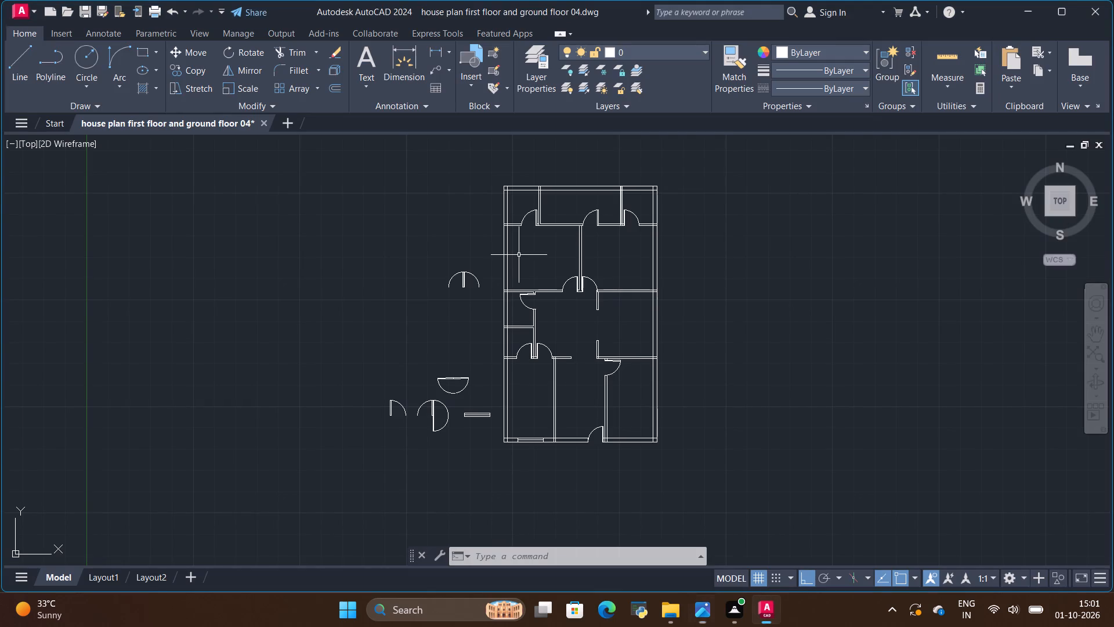
# Inspect the drafted plan's walls, doors and openings and compare them with the hand-drawn reference.
pyautogui.scroll(1, 519, 255)
pyautogui.scroll(-1, 519, 255)
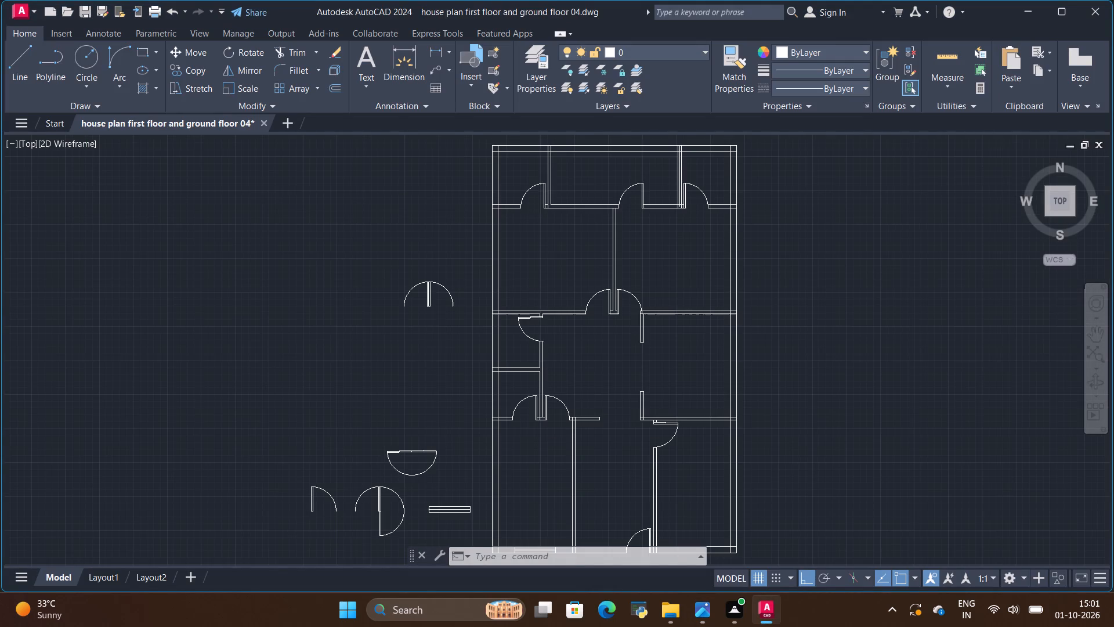
pyautogui.scroll(1, 511, 205)
pyautogui.scroll(4, 569, 174)
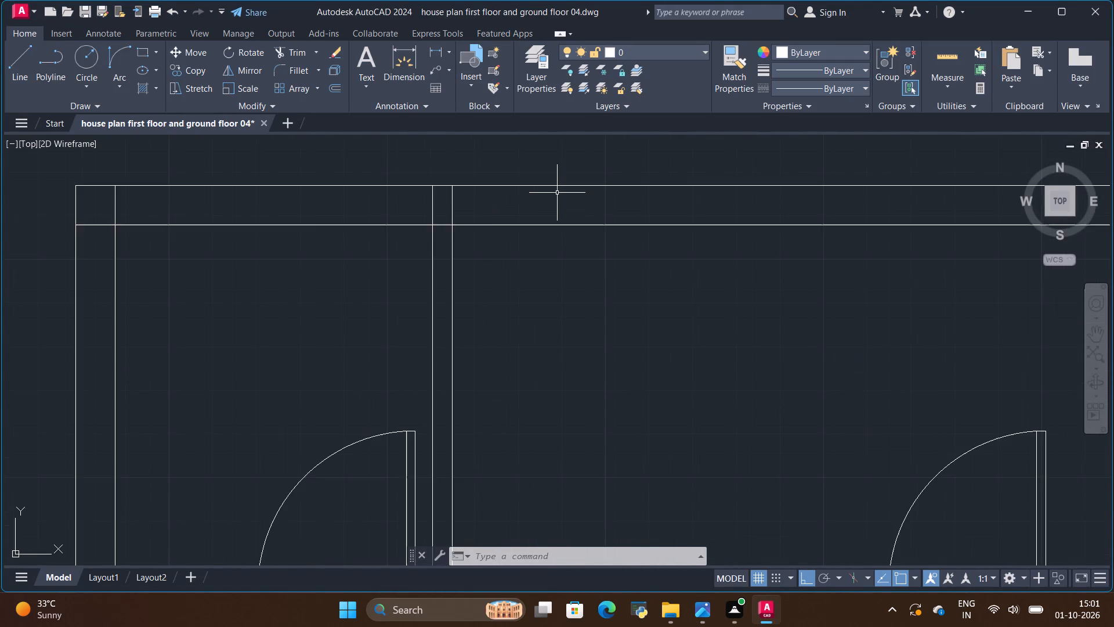
pyautogui.scroll(-5, 557, 193)
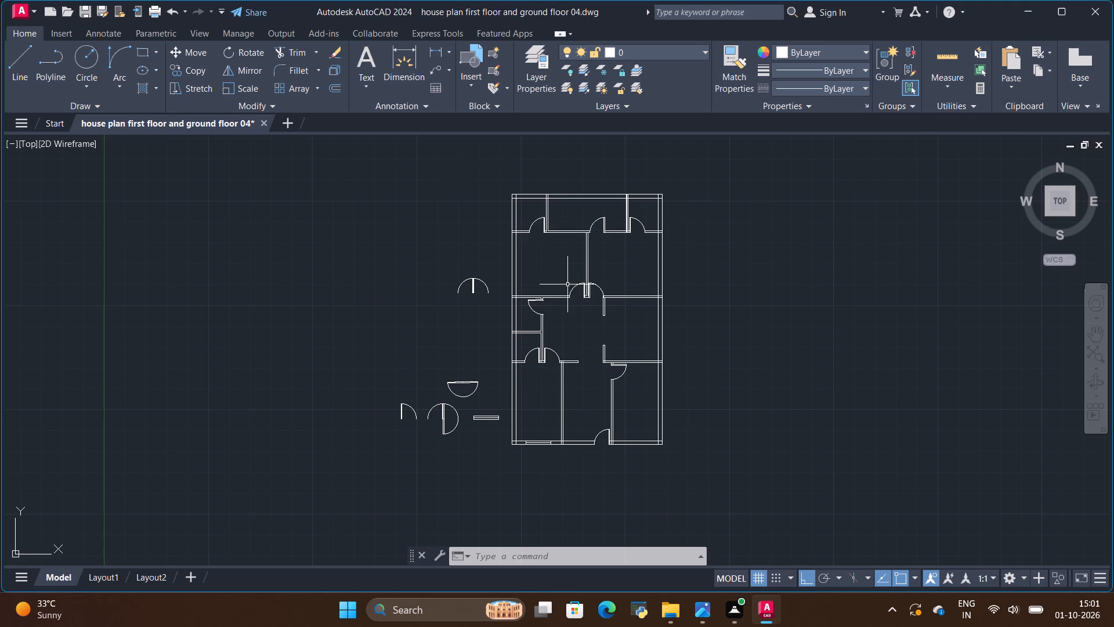
pyautogui.scroll(1, 567, 284)
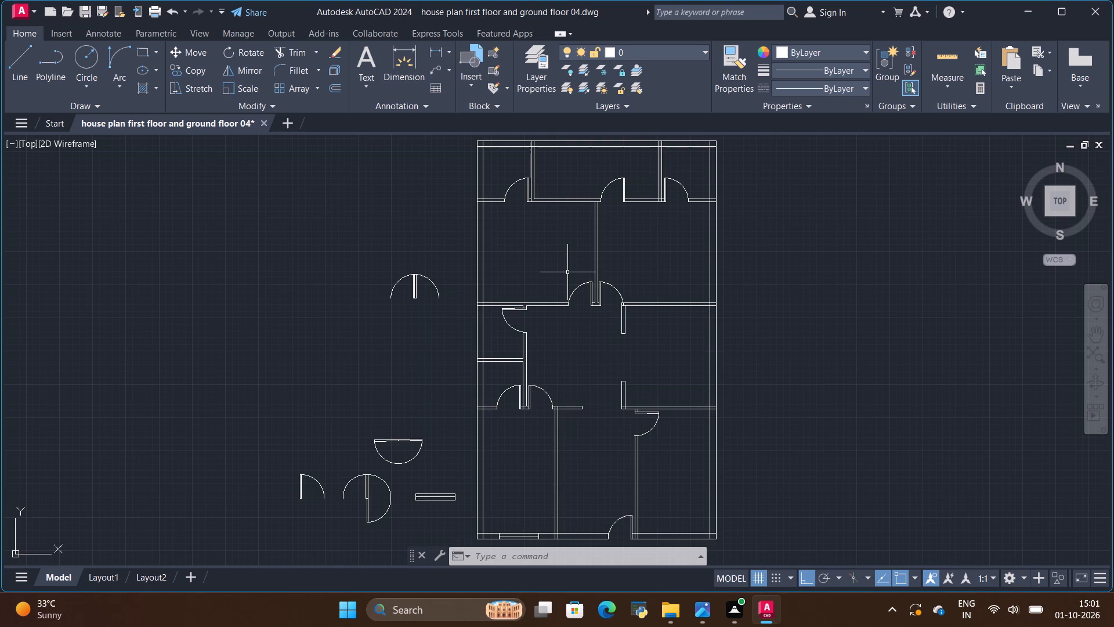
pyautogui.scroll(1, 567, 272)
pyautogui.scroll(-1, 567, 272)
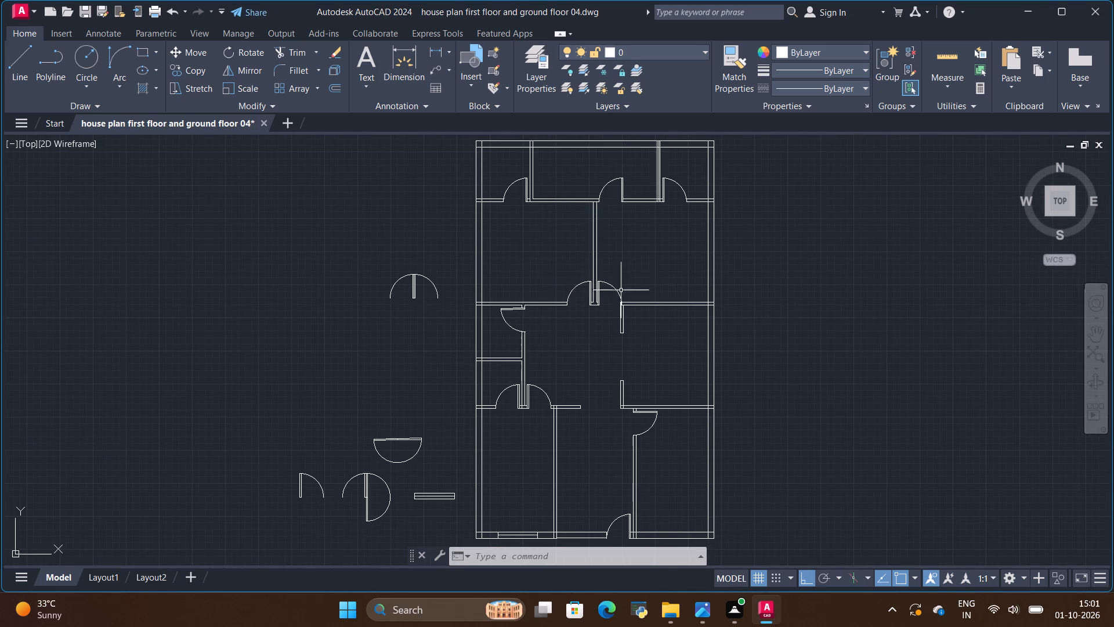
pyautogui.scroll(3, 628, 306)
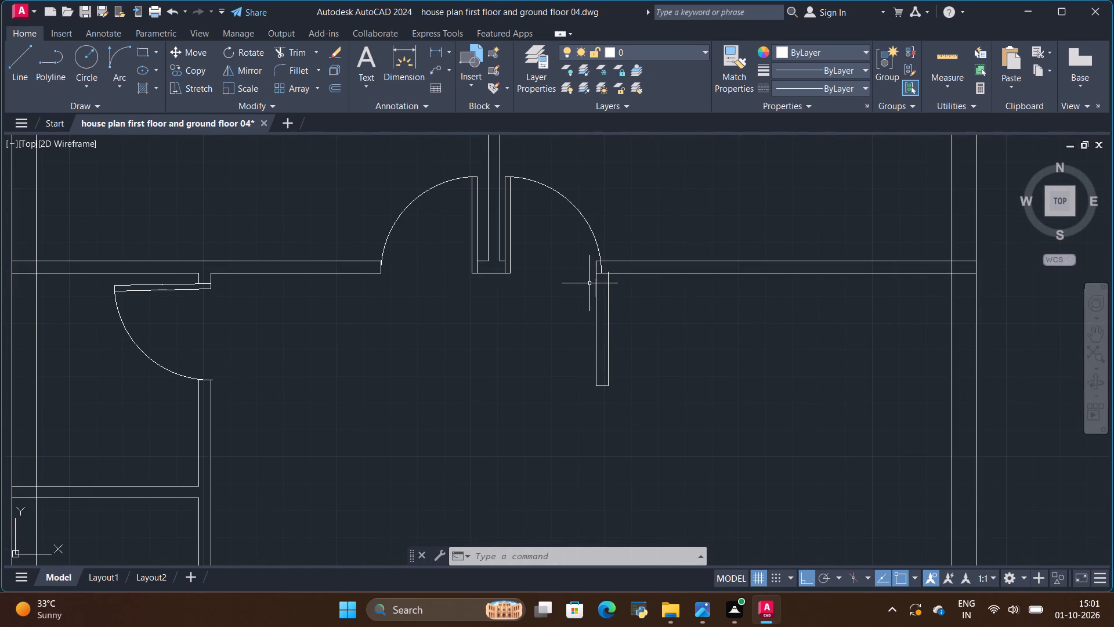
pyautogui.scroll(-3, 587, 281)
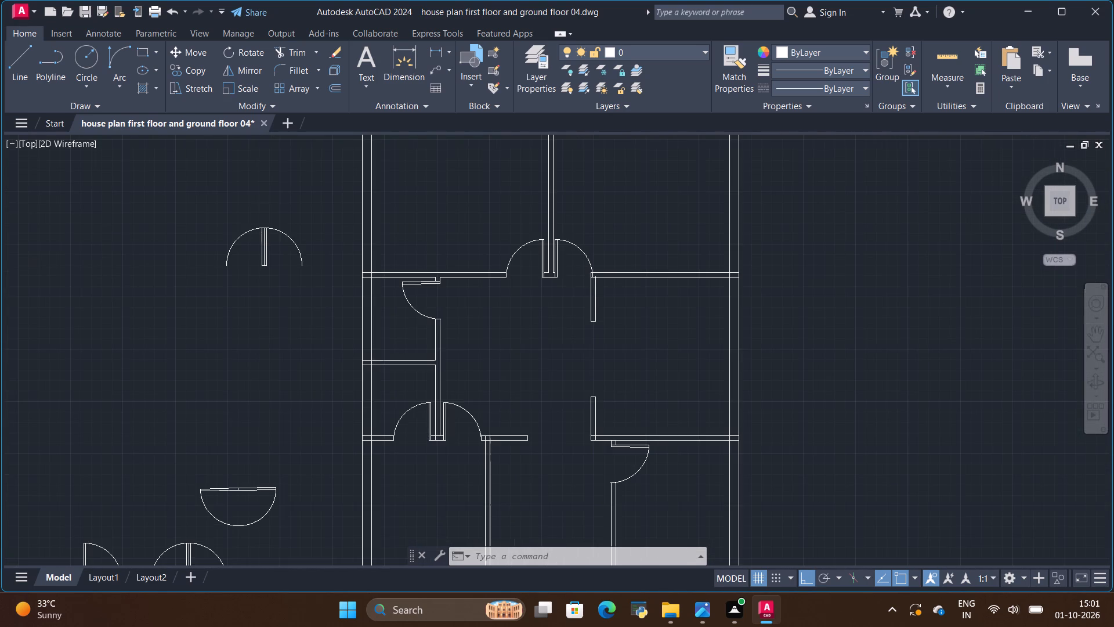
pyautogui.scroll(-2, 587, 280)
pyautogui.scroll(2, 584, 272)
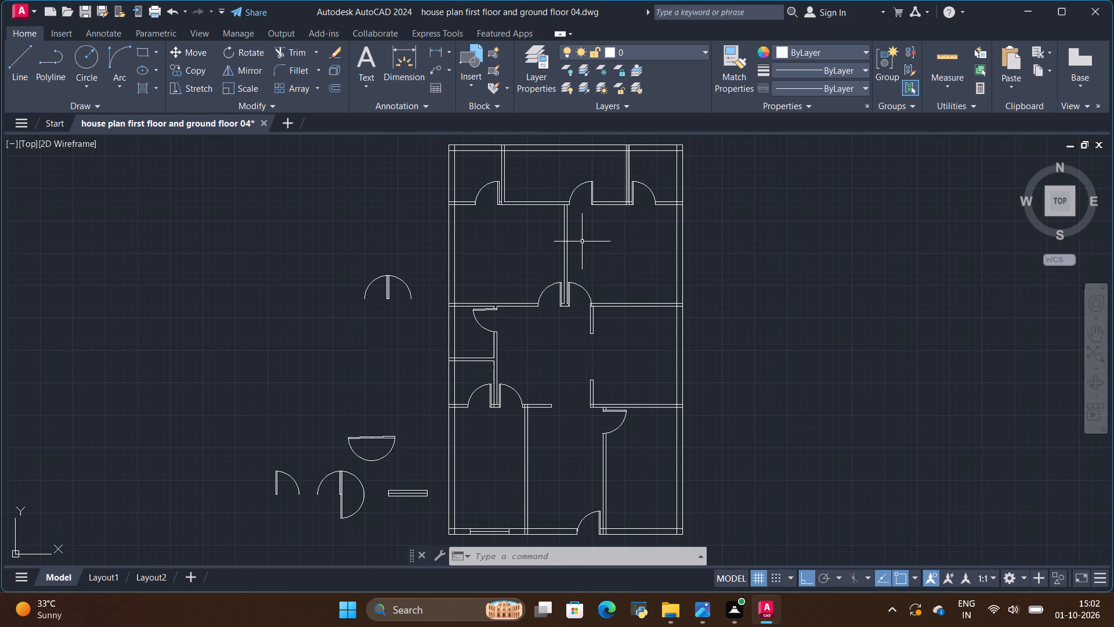
pyautogui.scroll(-1, 582, 242)
pyautogui.scroll(1, 582, 242)
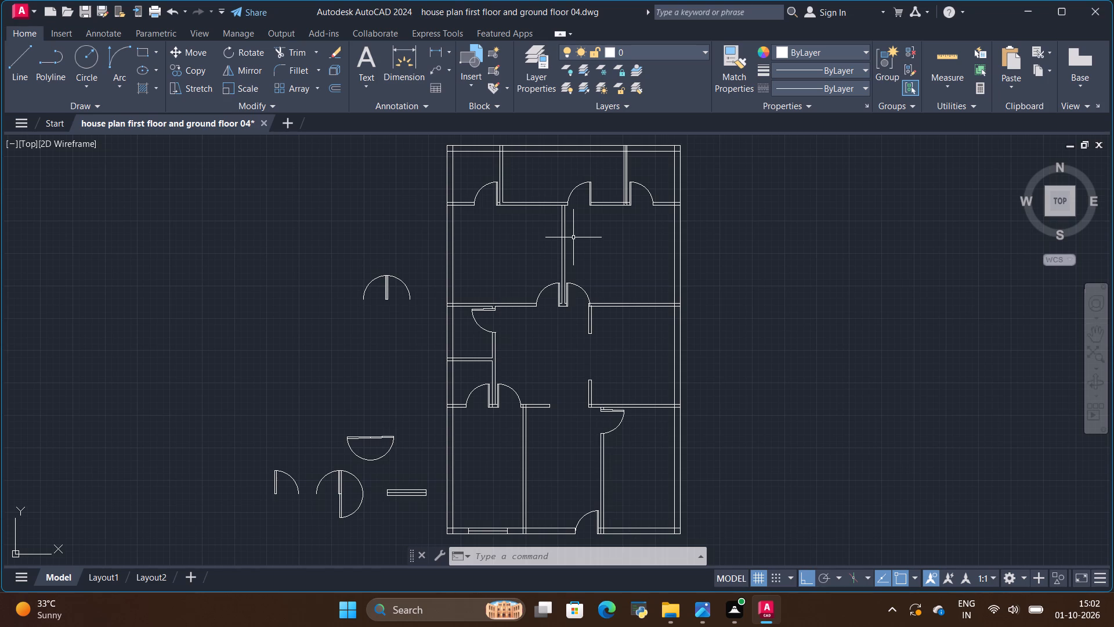
pyautogui.hotkey('alt', 'Tab')
pyautogui.hotkey('alt', 'Tab')
pyautogui.hotkey('alt', 'Tab')
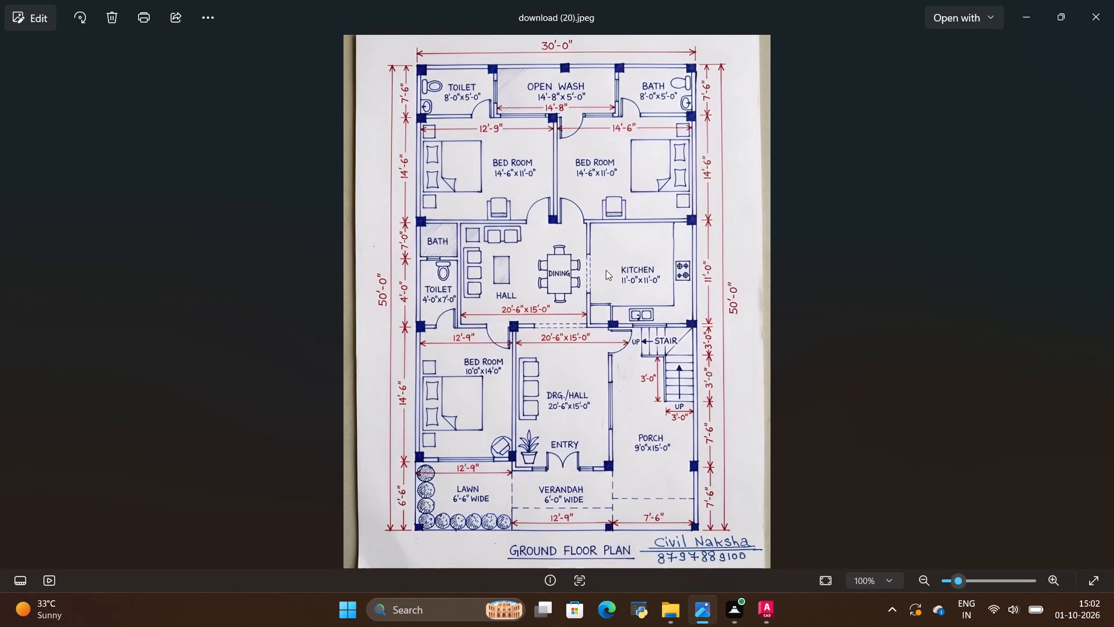
pyautogui.hotkey('alt', 'Tab')
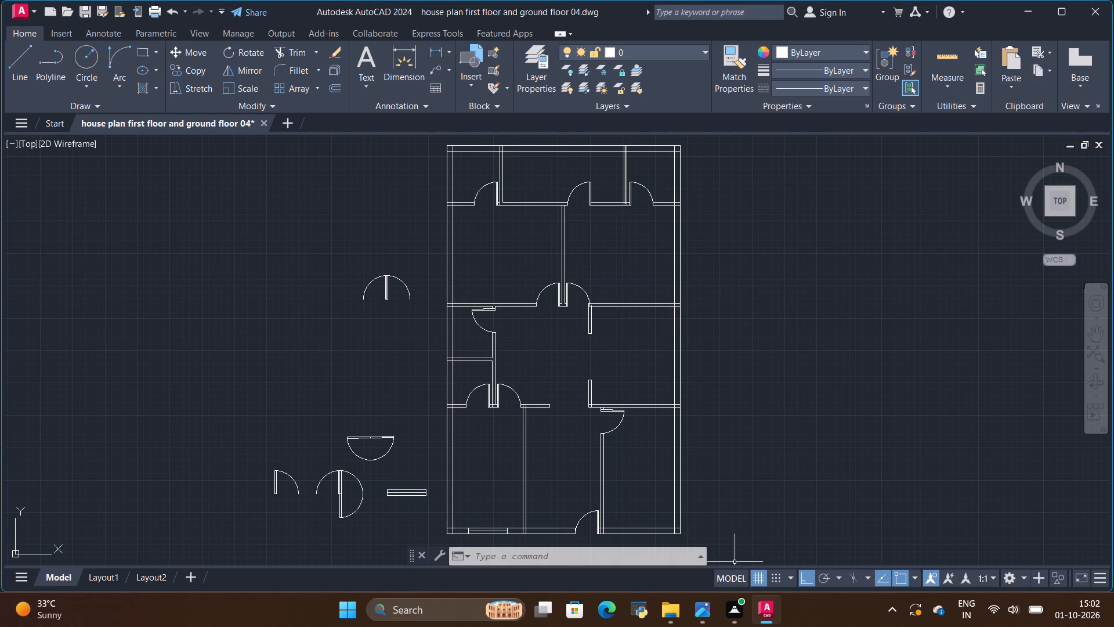
# Open the recent block library drawing cad block all.dwg.
pyautogui.click(31, 7)
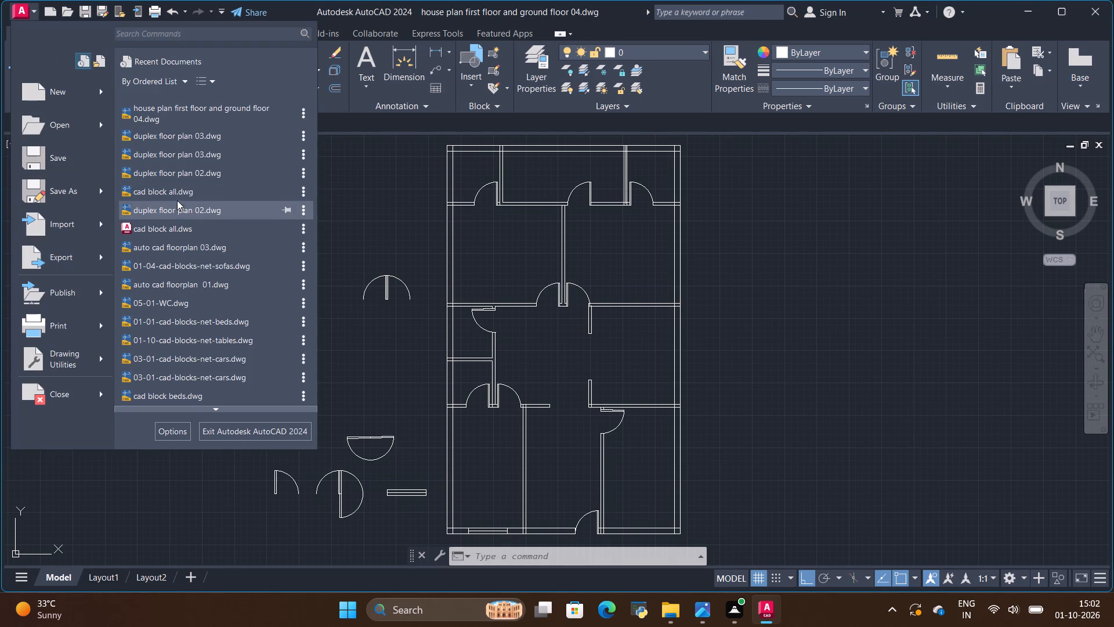
pyautogui.click(341, 207)
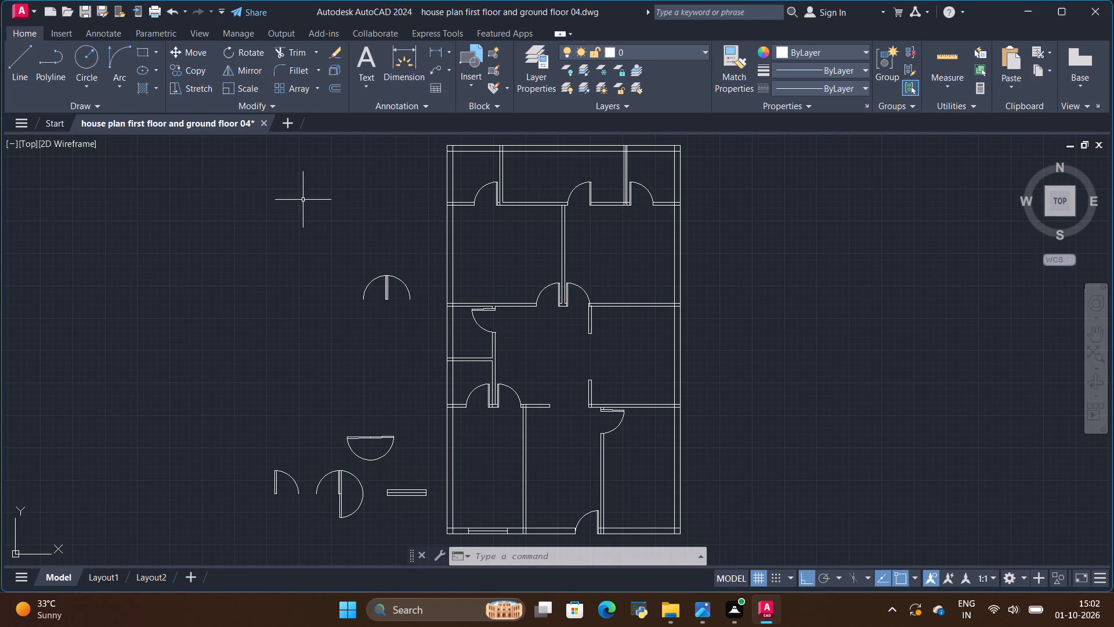
pyautogui.click(36, 12)
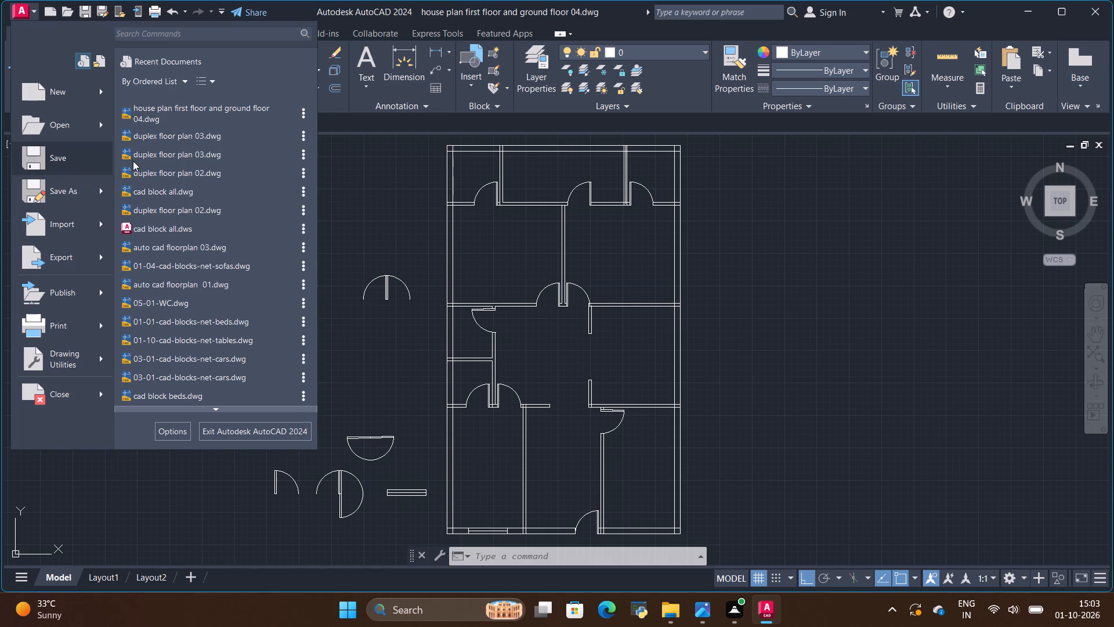
pyautogui.click(142, 192)
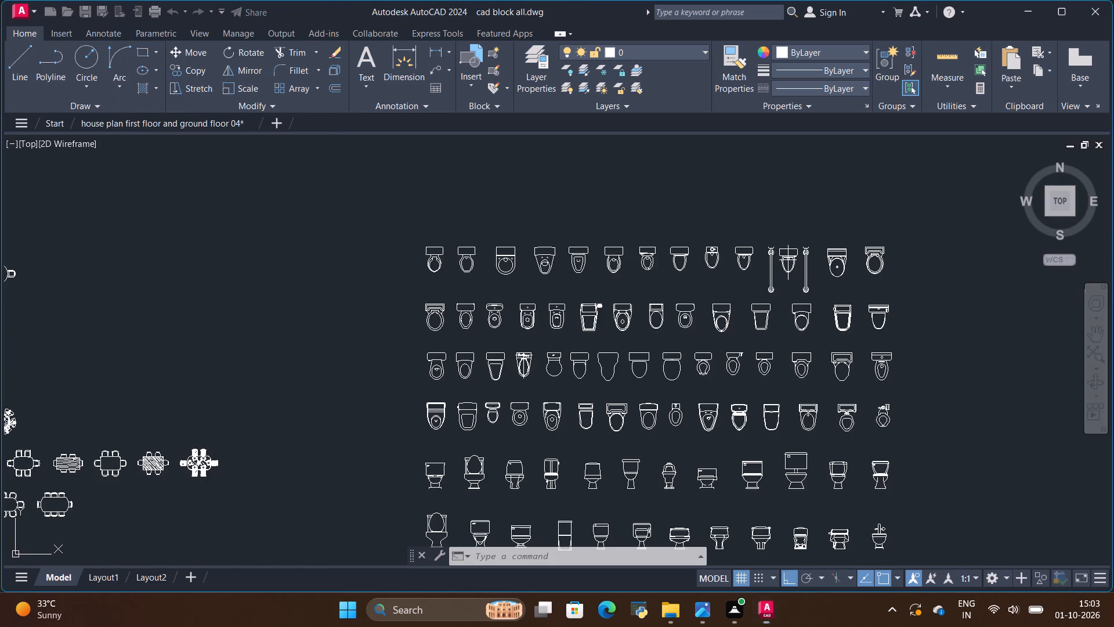
# Copy the first toilet block in the top row of the library's plan-view toilets.
pyautogui.scroll(-3, 396, 344)
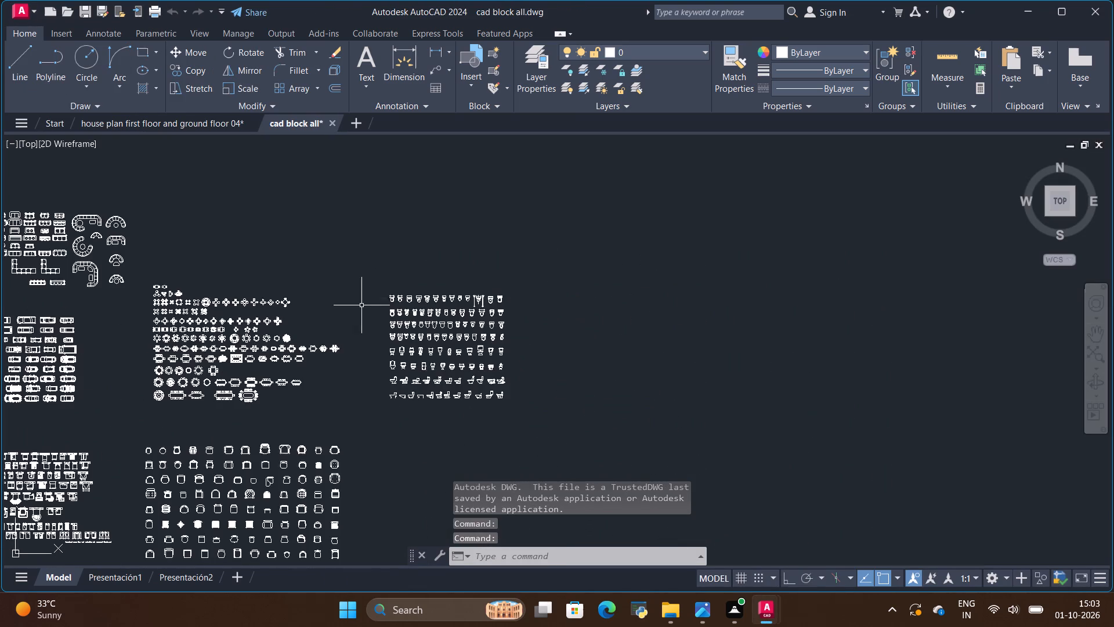
pyautogui.scroll(-1, 351, 309)
pyautogui.scroll(1, 348, 311)
pyautogui.scroll(3, 431, 321)
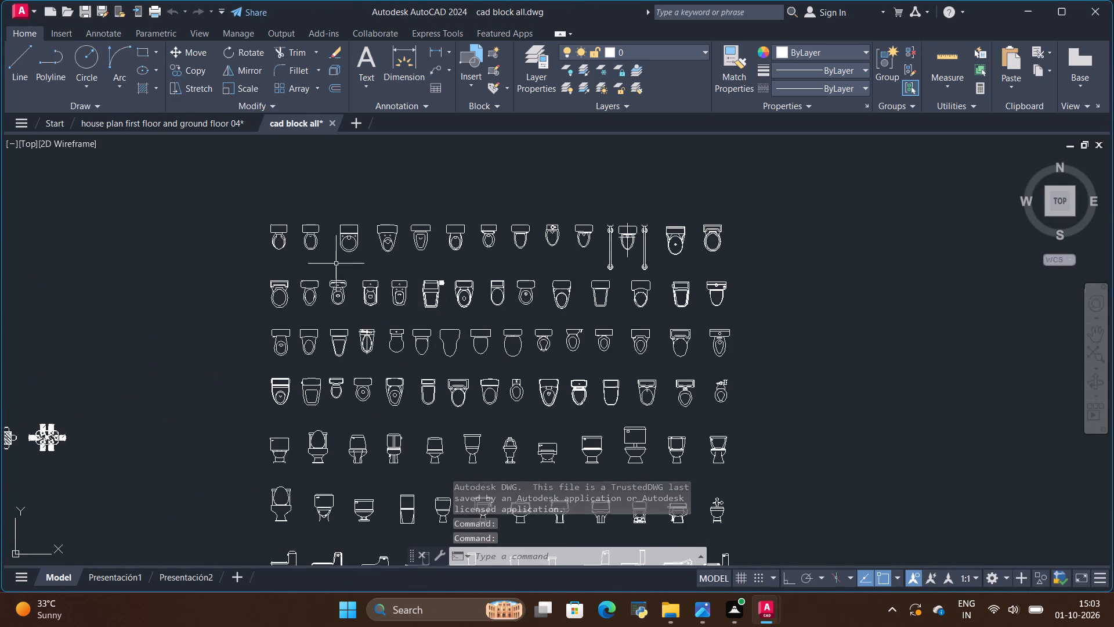
pyautogui.scroll(2, 298, 255)
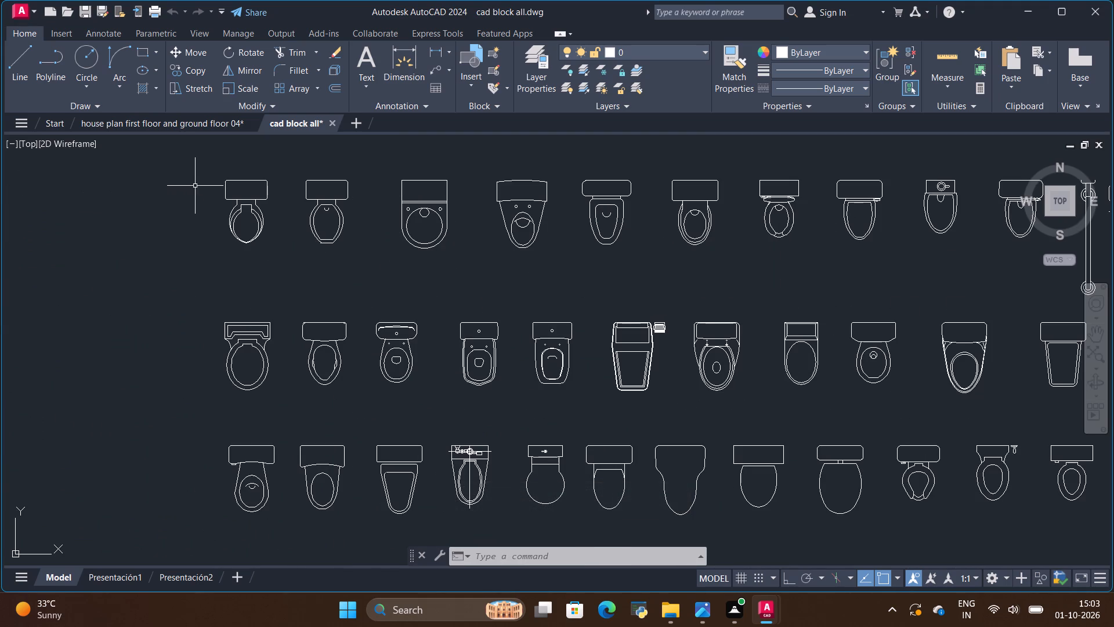
pyautogui.click(258, 184)
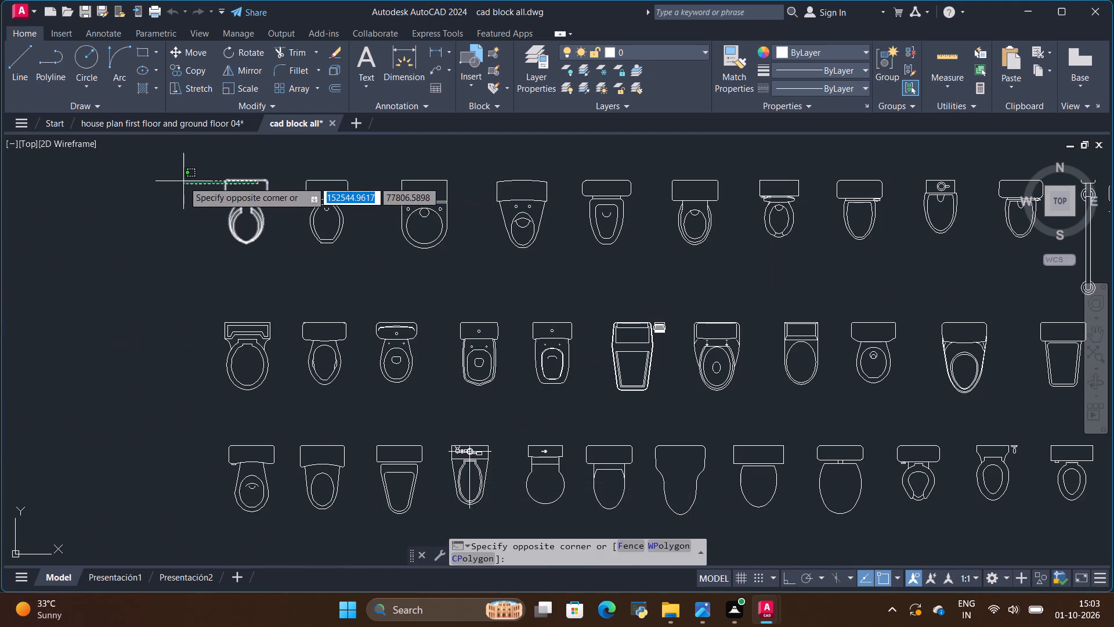
pyautogui.press('Escape')
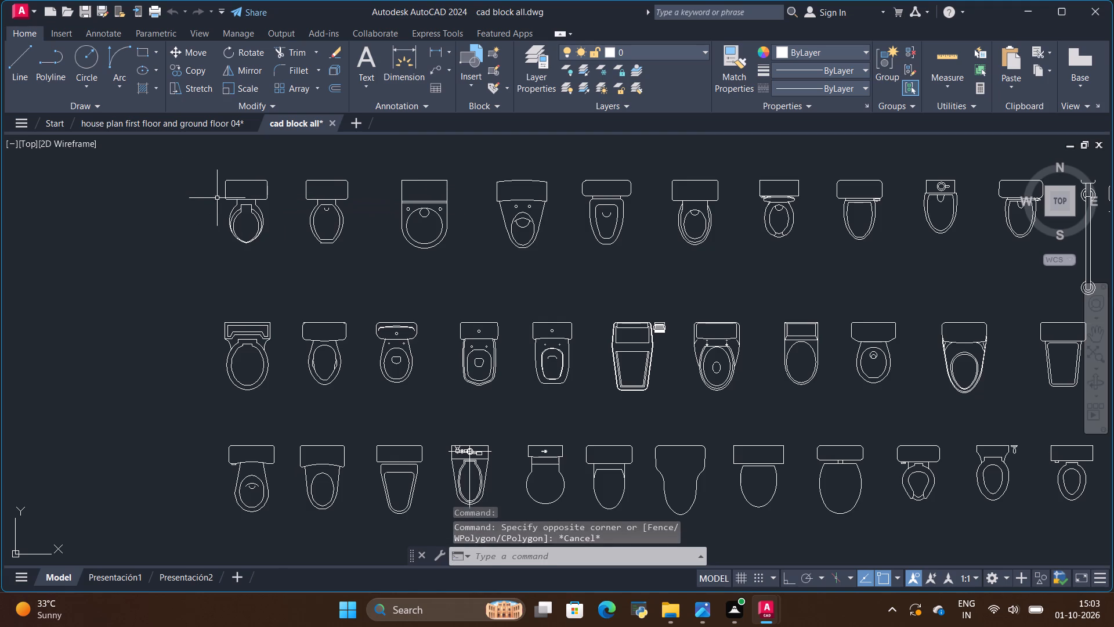
pyautogui.click(240, 211)
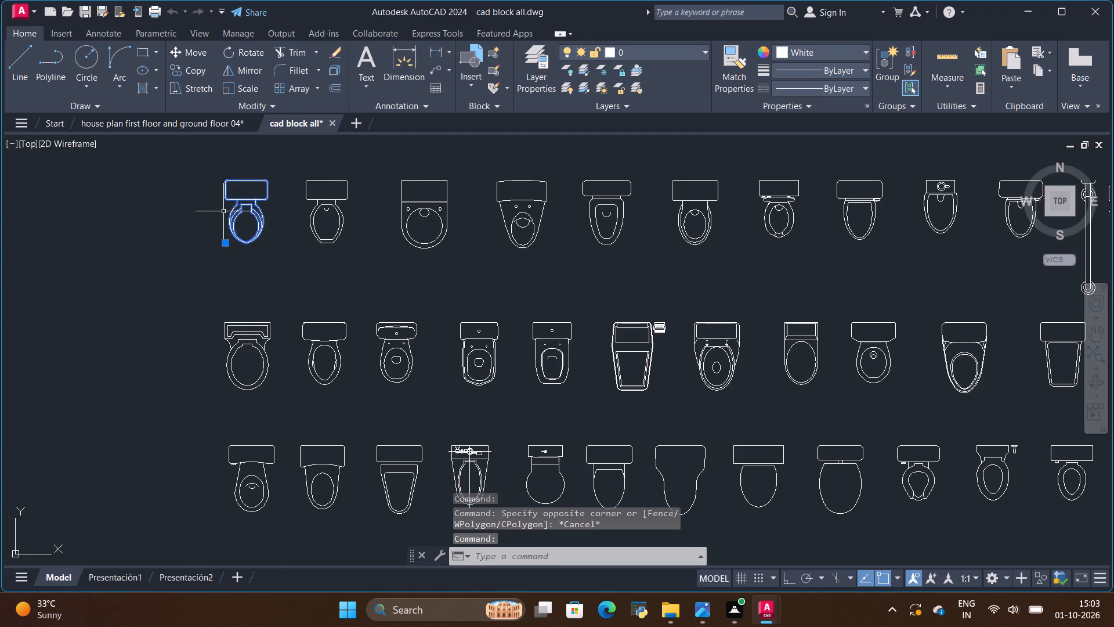
pyautogui.hotkey('ctrl', 'c')
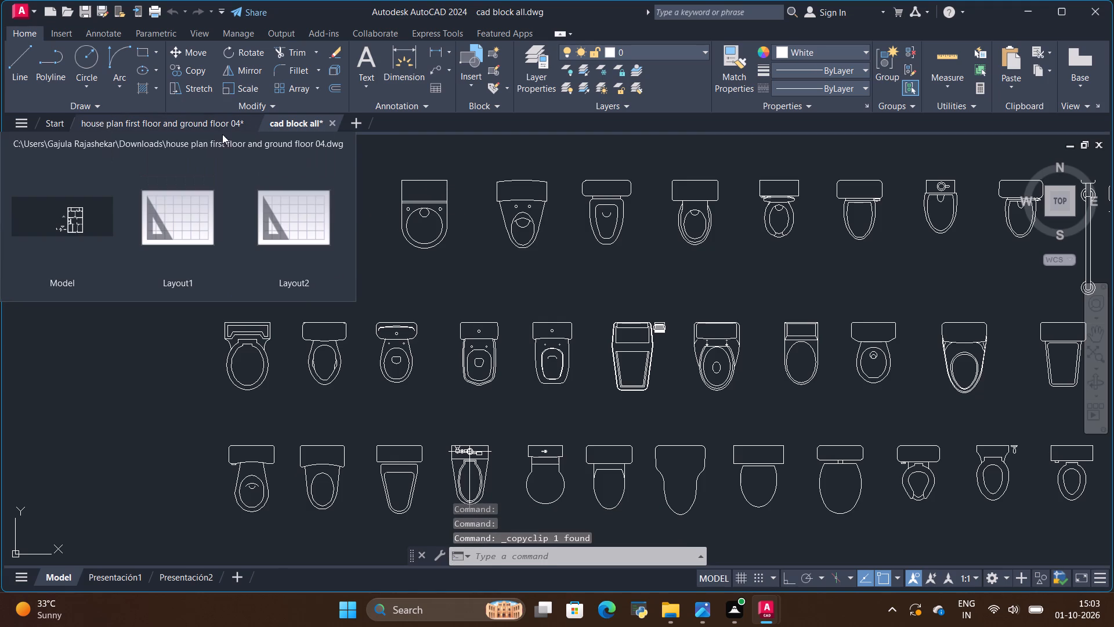
# Switch back to the house plan drawing and paste the toilet block in the empty space to the plan's right.
pyautogui.click(163, 121)
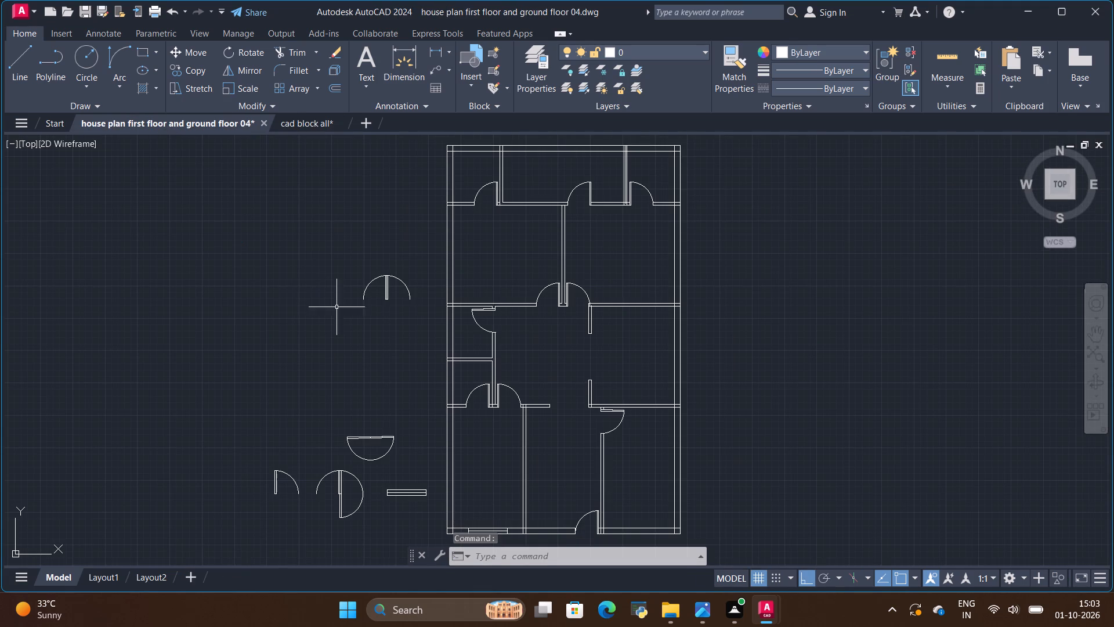
pyautogui.scroll(-2, 449, 285)
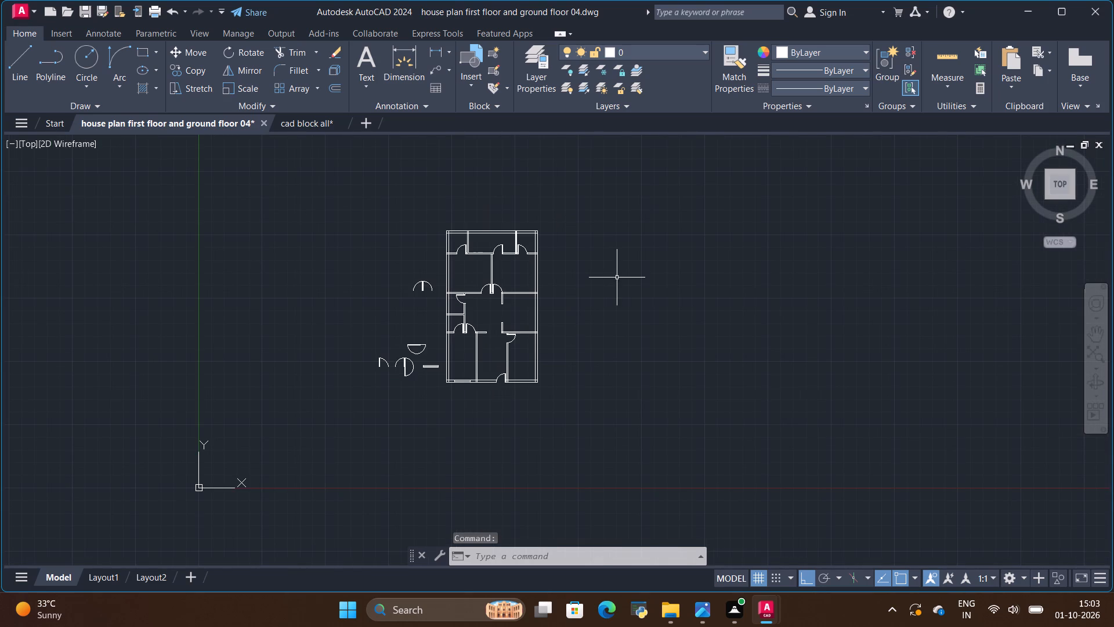
pyautogui.click(617, 278)
pyautogui.hotkey('ctrl', 'c')
pyautogui.hotkey('ctrl', 'v')
pyautogui.keyDown('ctrl'); pyautogui.click(617, 278); pyautogui.keyUp('ctrl')
# Scale the oversized pasted toilet block down about its tank's upper-left corner until it is only slightly larger than the house plan.
pyautogui.scroll(-2, 656, 387)
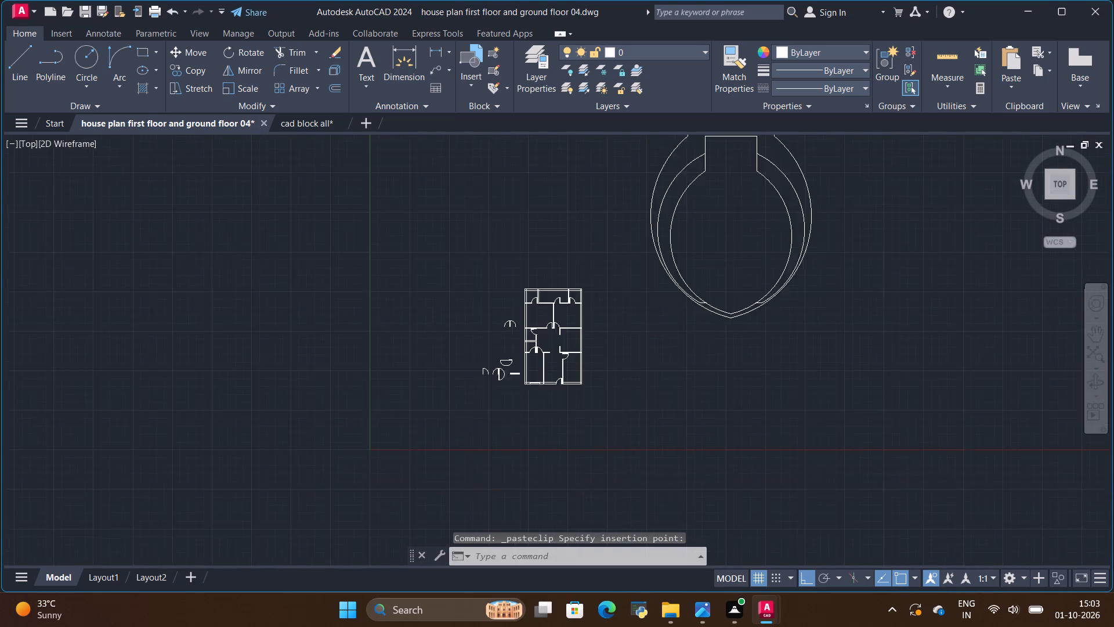
pyautogui.click(656, 277)
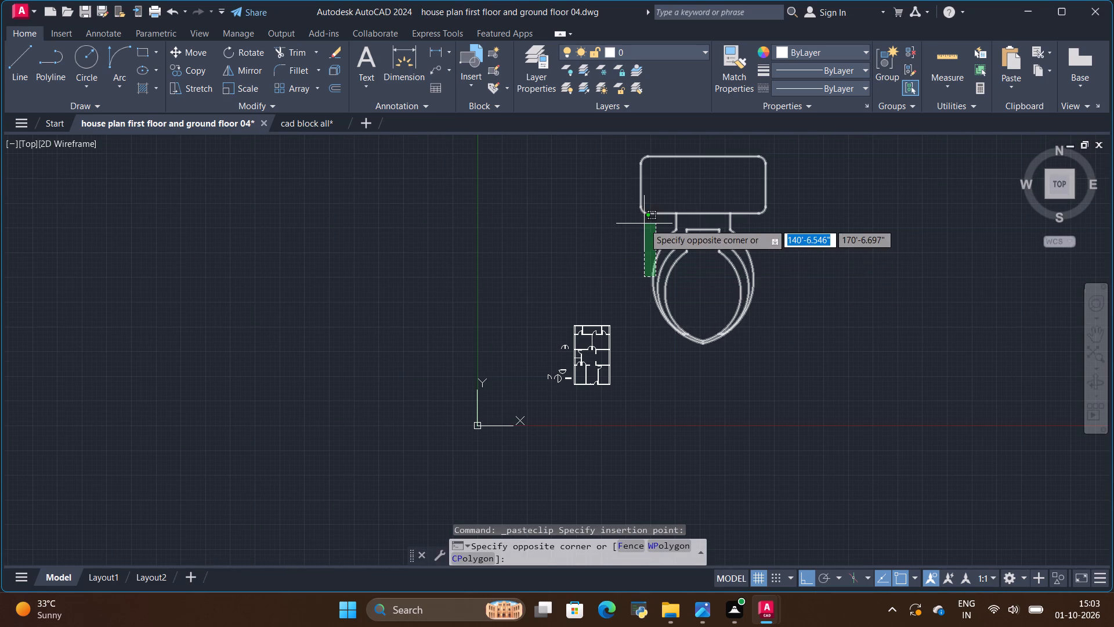
pyautogui.press('Escape')
pyautogui.click(678, 222)
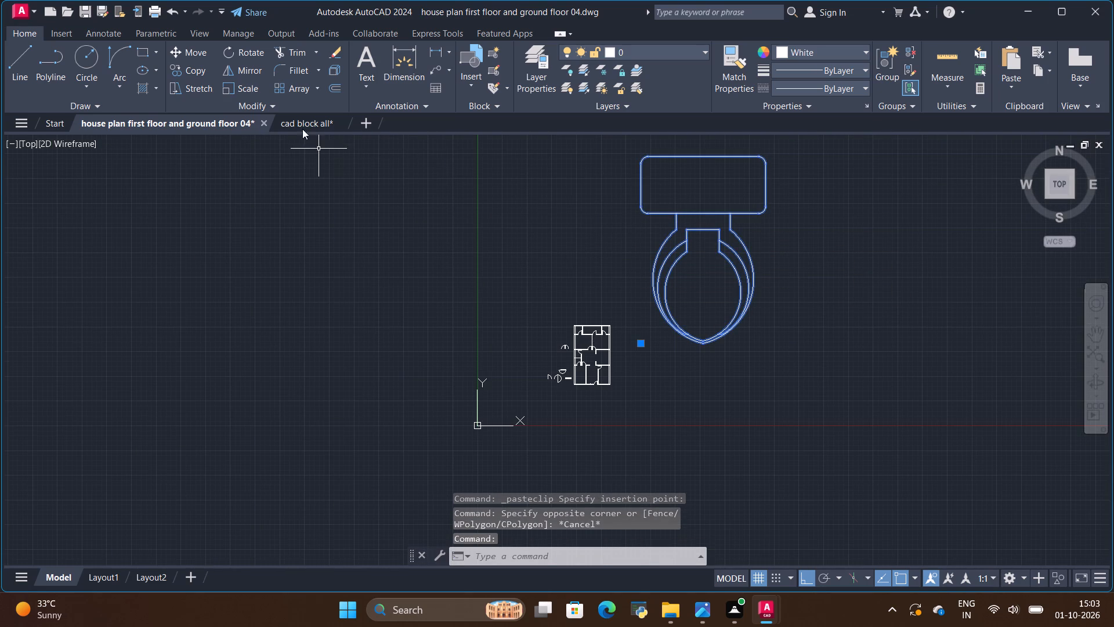
pyautogui.click(247, 83)
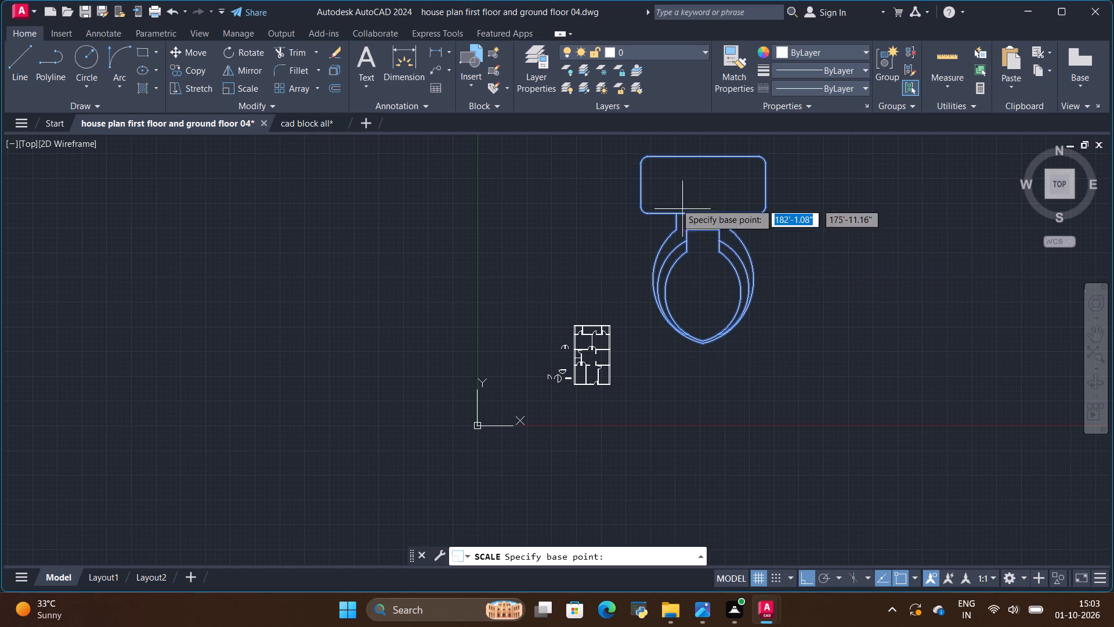
pyautogui.click(638, 155)
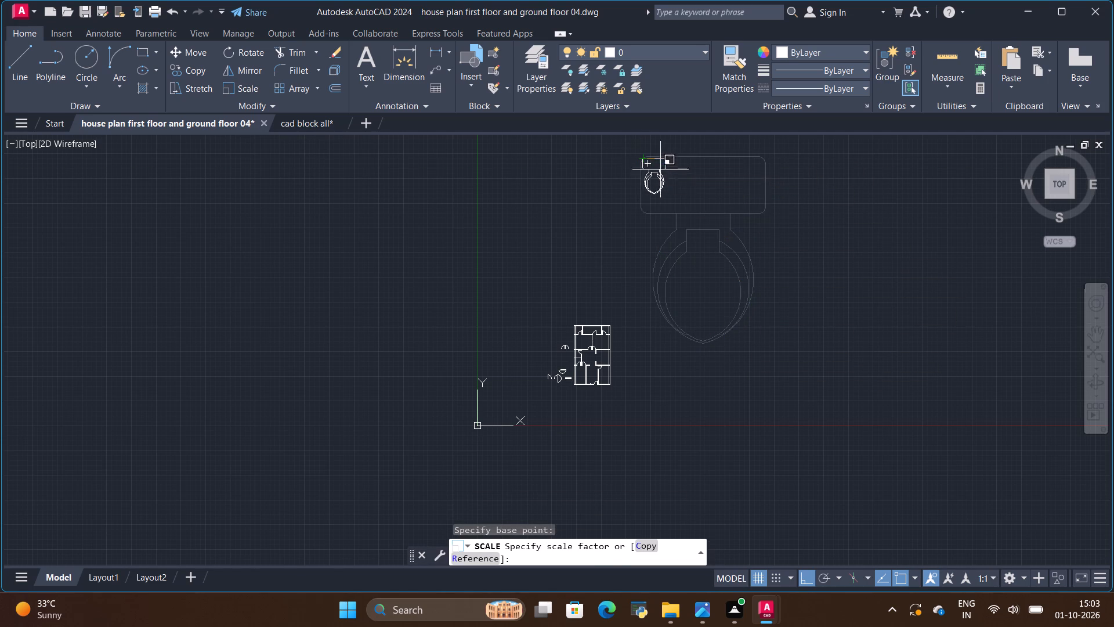
pyautogui.scroll(-3, 665, 273)
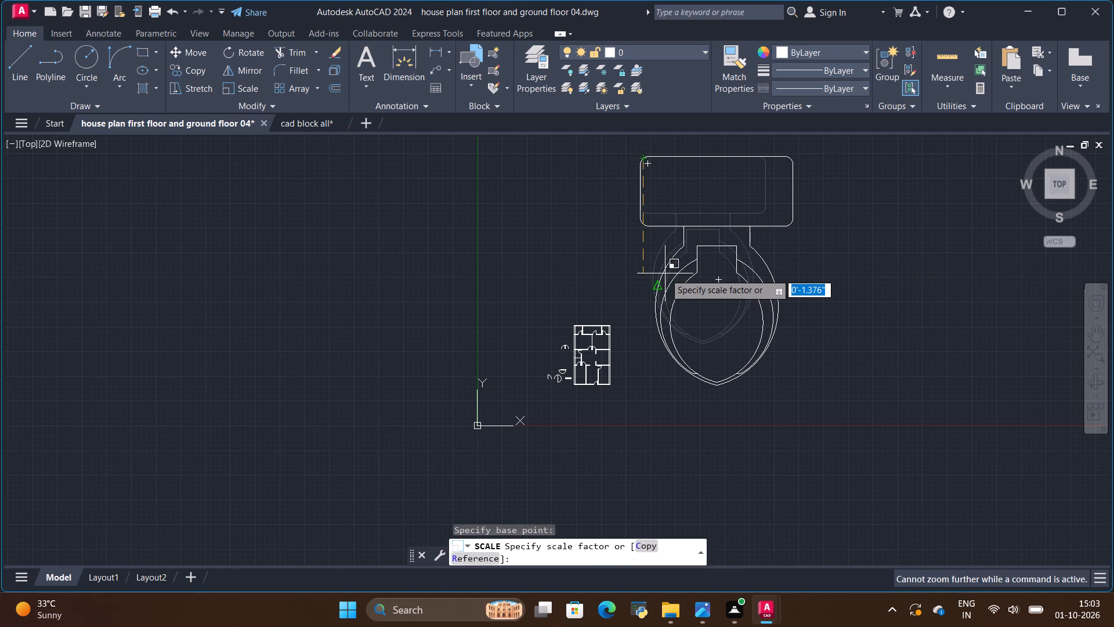
pyautogui.scroll(-2, 610, 345)
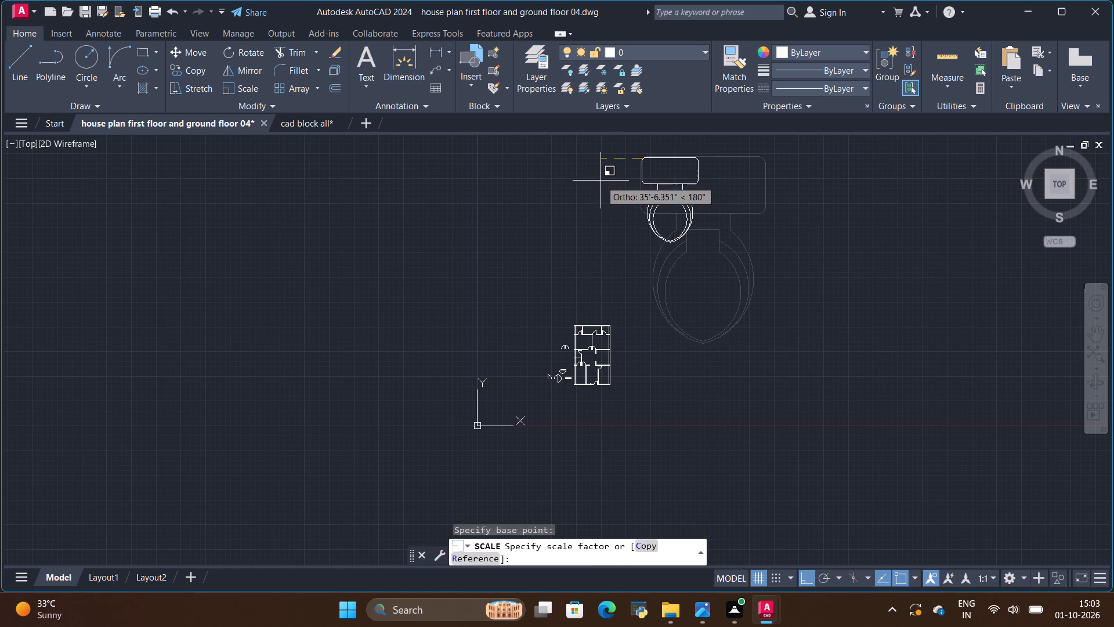
pyautogui.click(605, 179)
# Scale the toilet block down again about its tank's upper-left corner to roughly one seventh of the house plan's width.
pyautogui.scroll(-2, 651, 327)
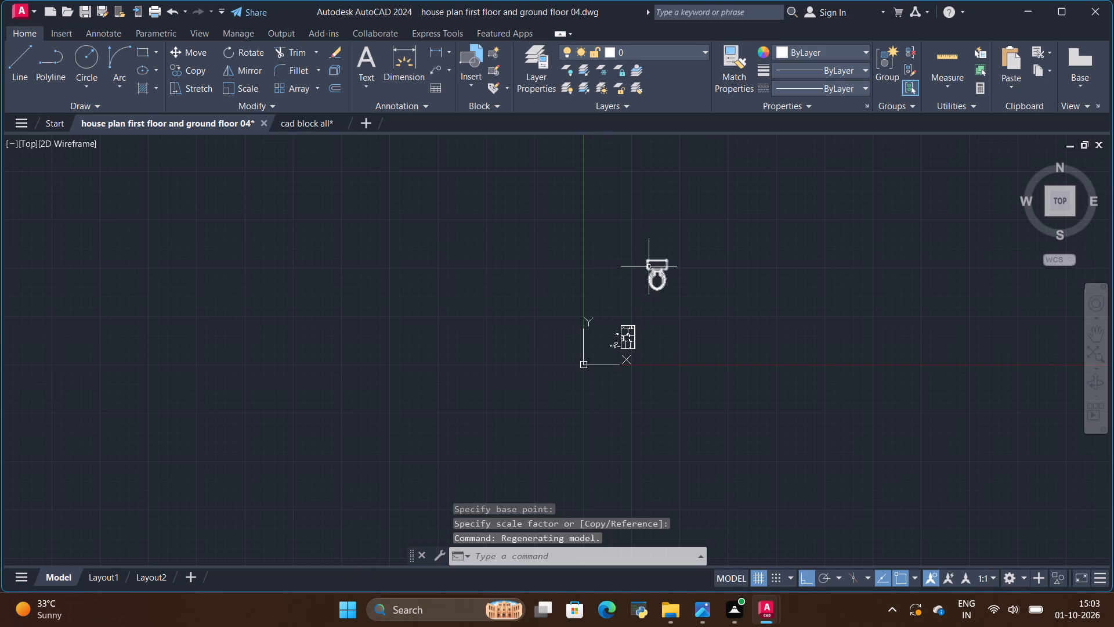
pyautogui.click(649, 265)
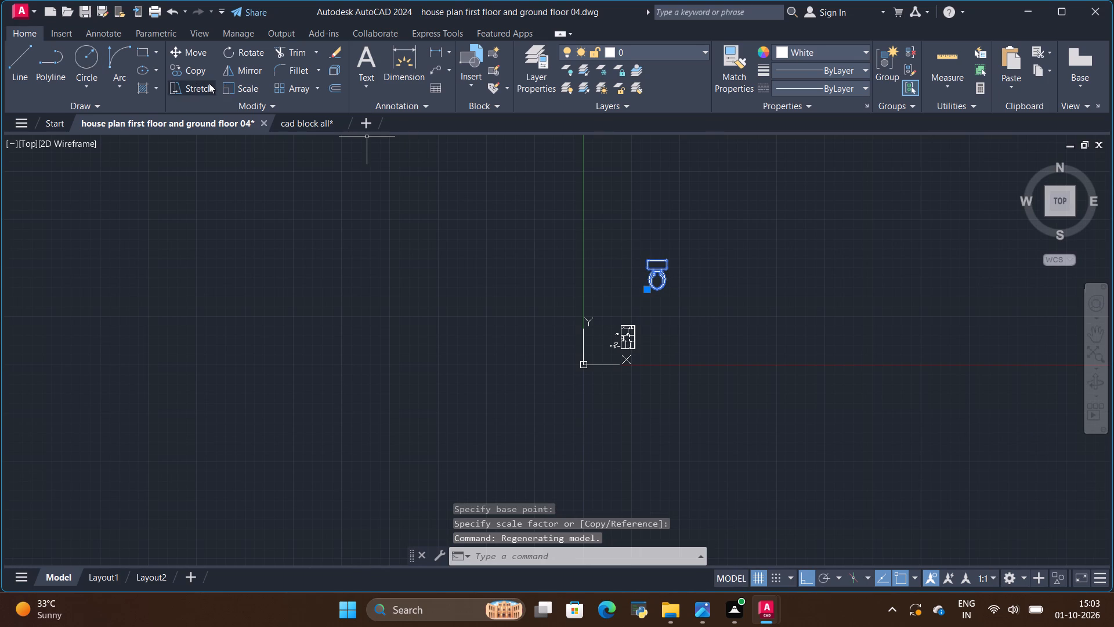
pyautogui.click(245, 85)
pyautogui.scroll(1, 593, 244)
pyautogui.scroll(1, 670, 267)
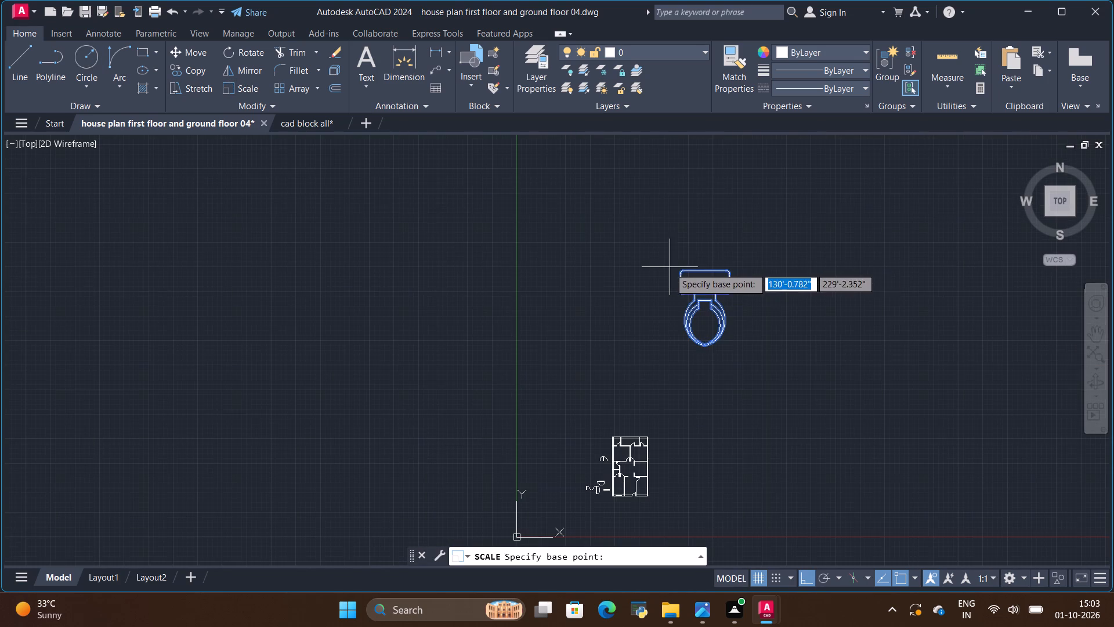
pyautogui.click(684, 272)
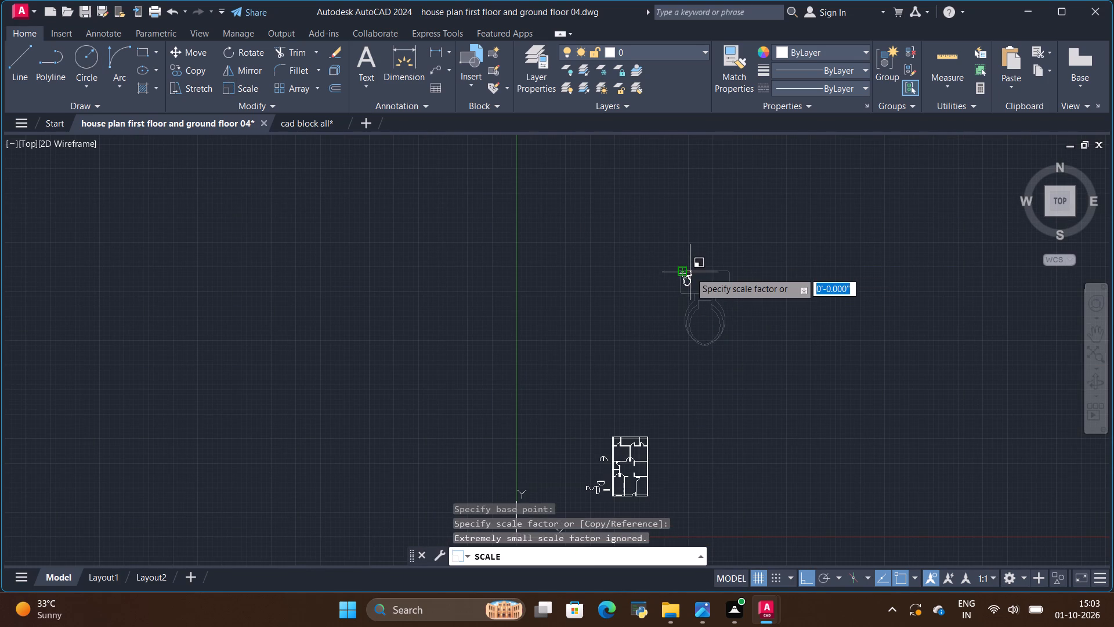
pyautogui.scroll(3, 690, 272)
pyautogui.click(661, 272)
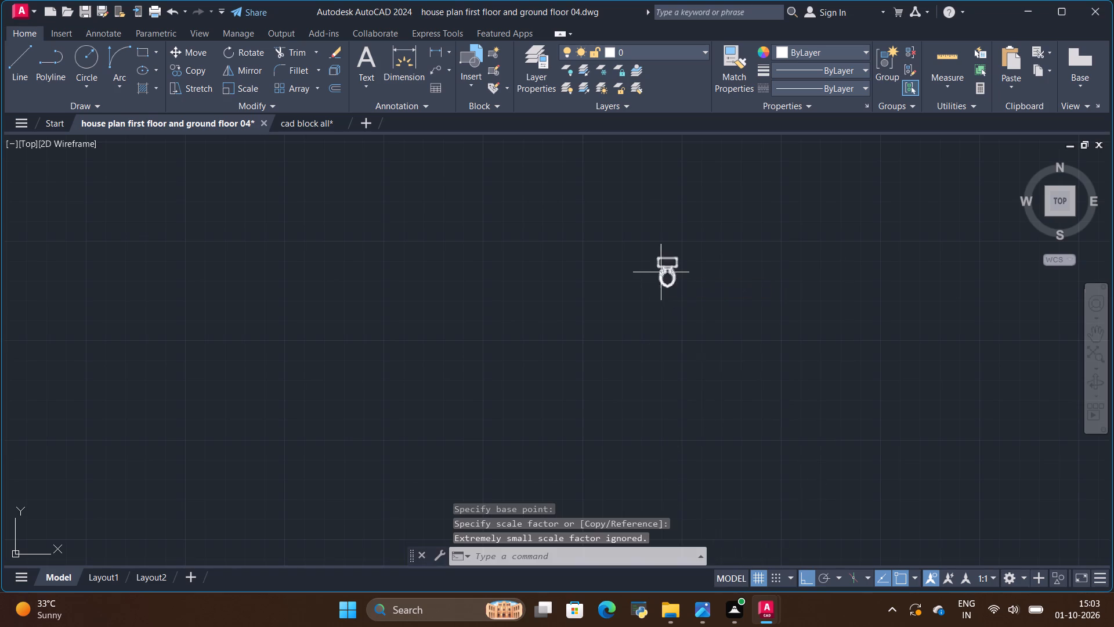
# Move the toilet block straight down into the empty space beside the plan's east wall, level with the middle rooms.
pyautogui.scroll(3, 657, 278)
pyautogui.click(664, 268)
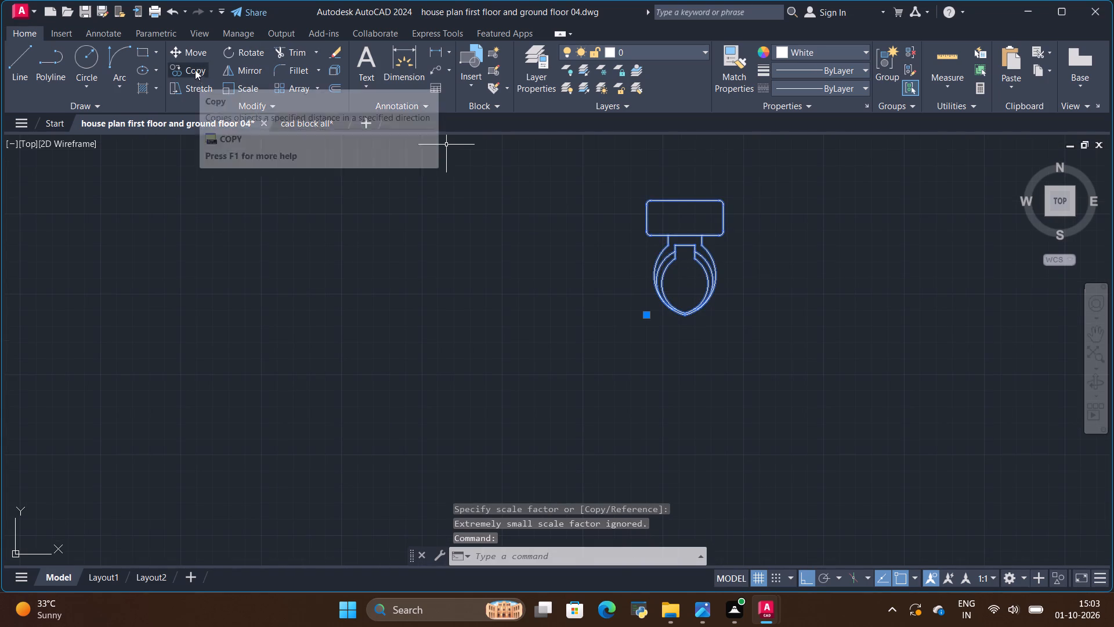
pyautogui.click(192, 51)
pyautogui.click(645, 199)
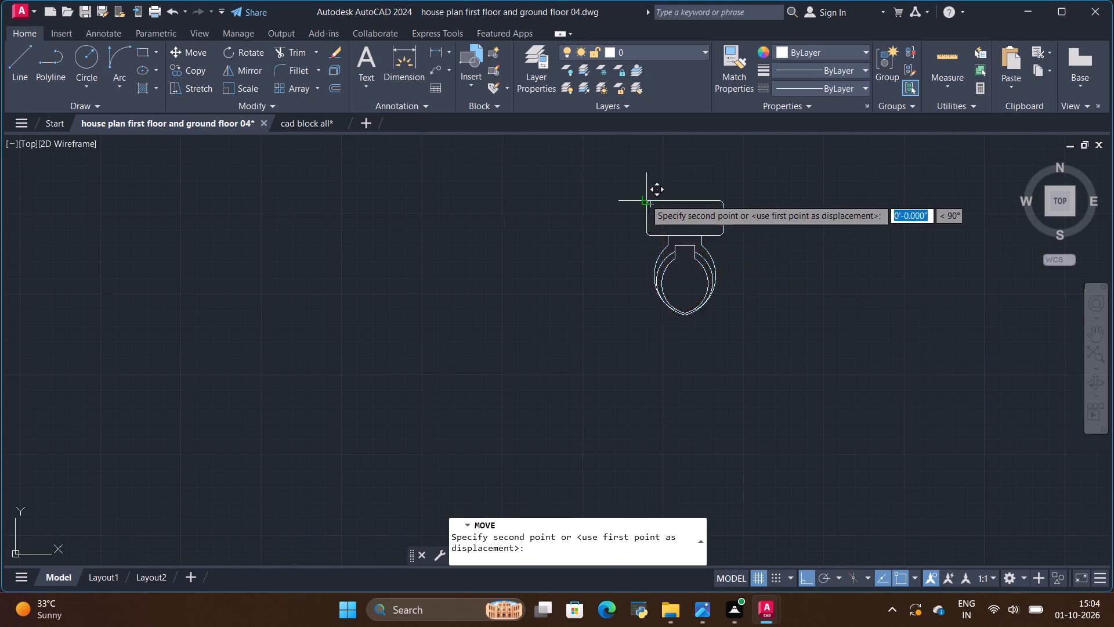
pyautogui.scroll(-8, 627, 294)
pyautogui.scroll(2, 578, 334)
pyautogui.scroll(3, 624, 365)
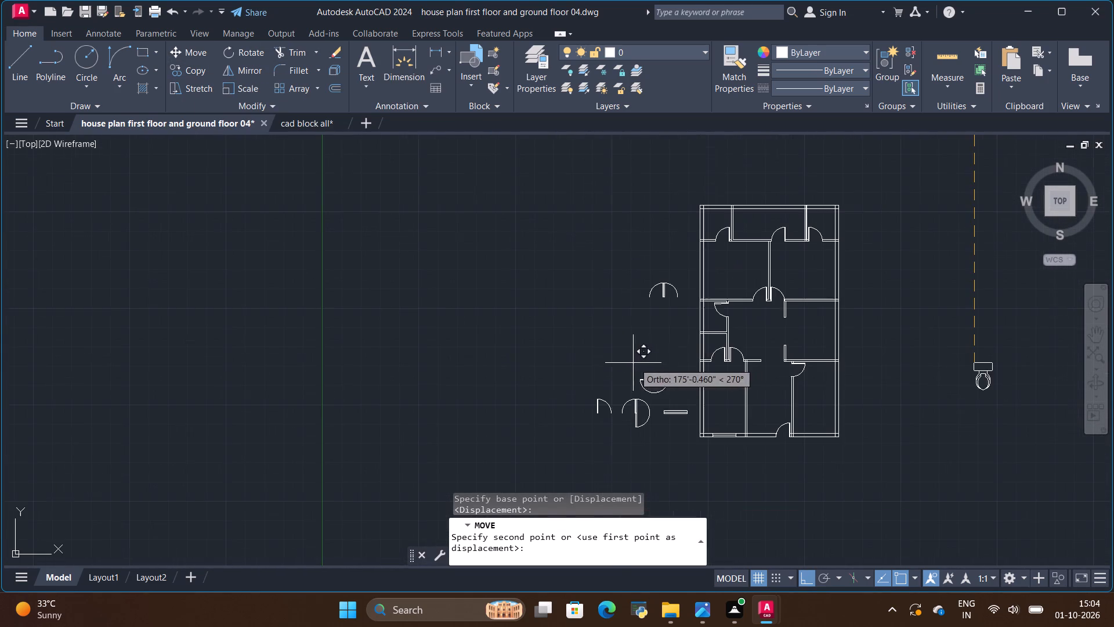
pyautogui.scroll(3, 714, 332)
pyautogui.scroll(2, 683, 288)
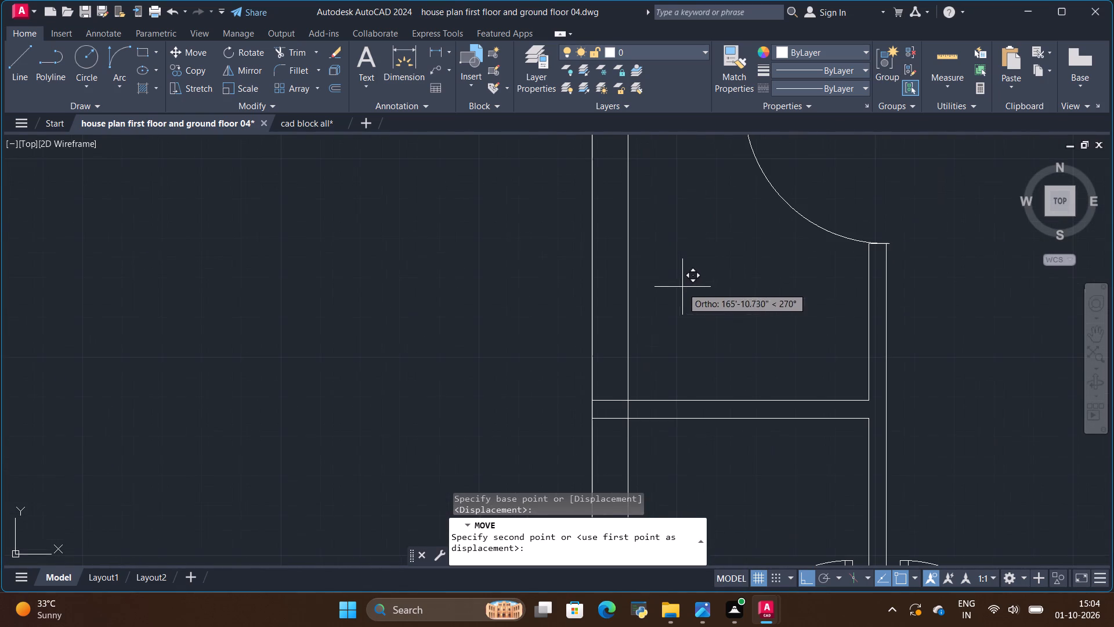
pyautogui.scroll(-3, 649, 308)
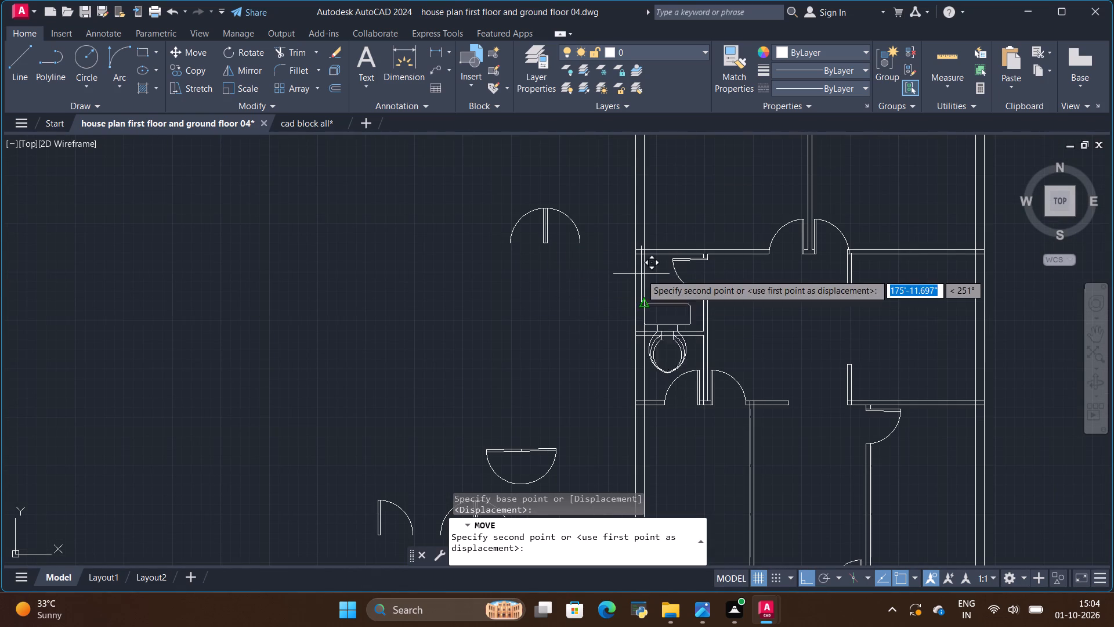
pyautogui.click(493, 289)
# Turn ortho mode off and move the toilet block into the plan, just outside the small bathroom's door near the west wall.
pyautogui.scroll(-2, 464, 381)
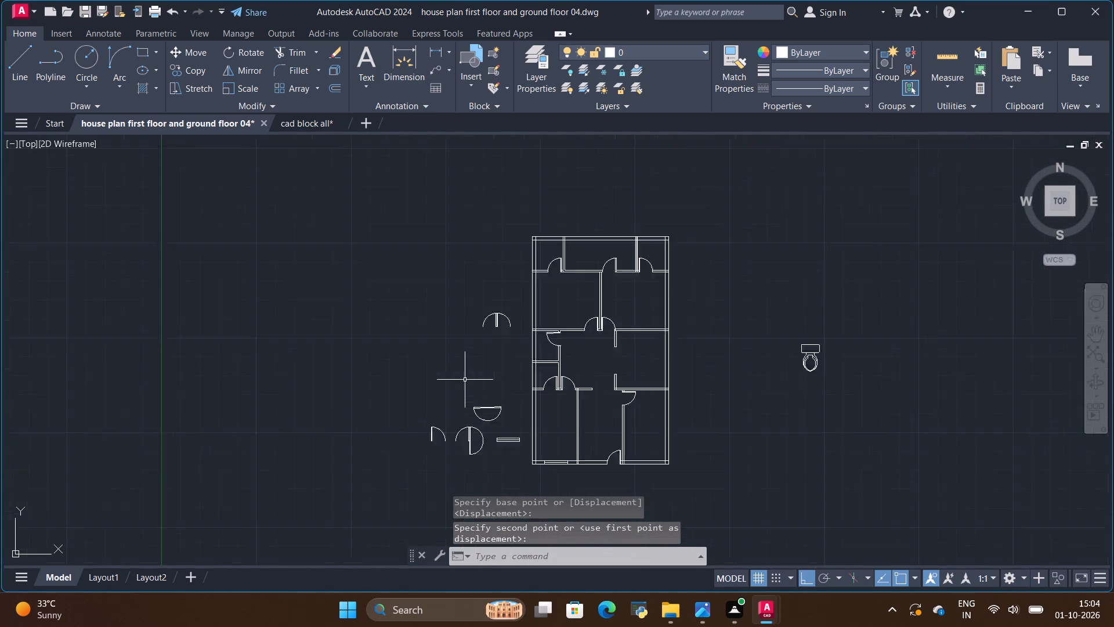
pyautogui.scroll(-2, 465, 377)
pyautogui.scroll(4, 607, 375)
pyautogui.click(570, 355)
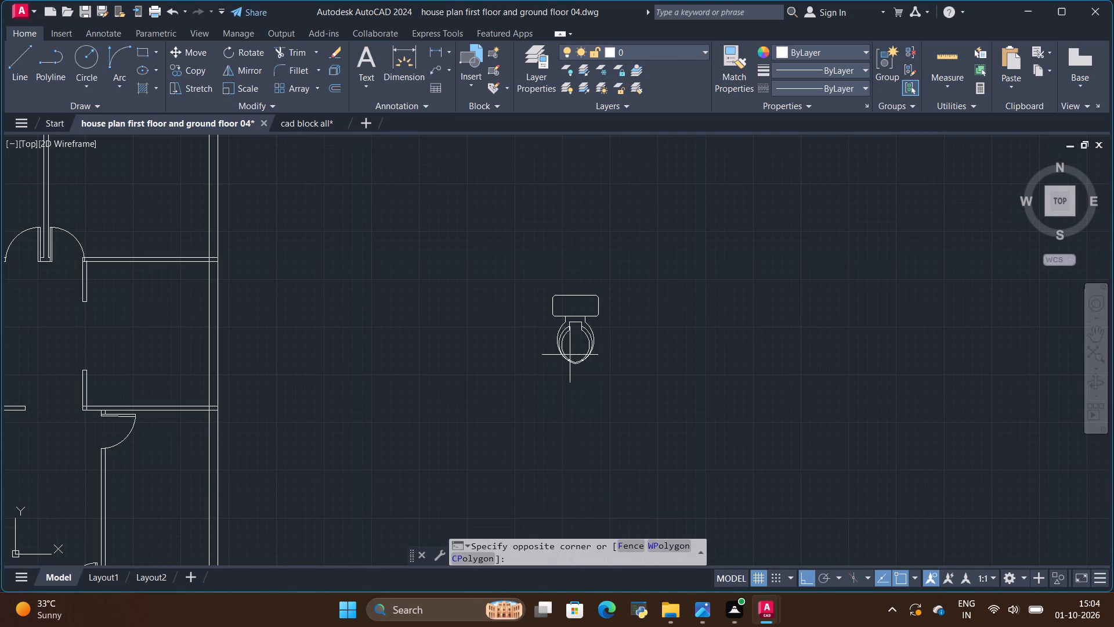
pyautogui.click(567, 360)
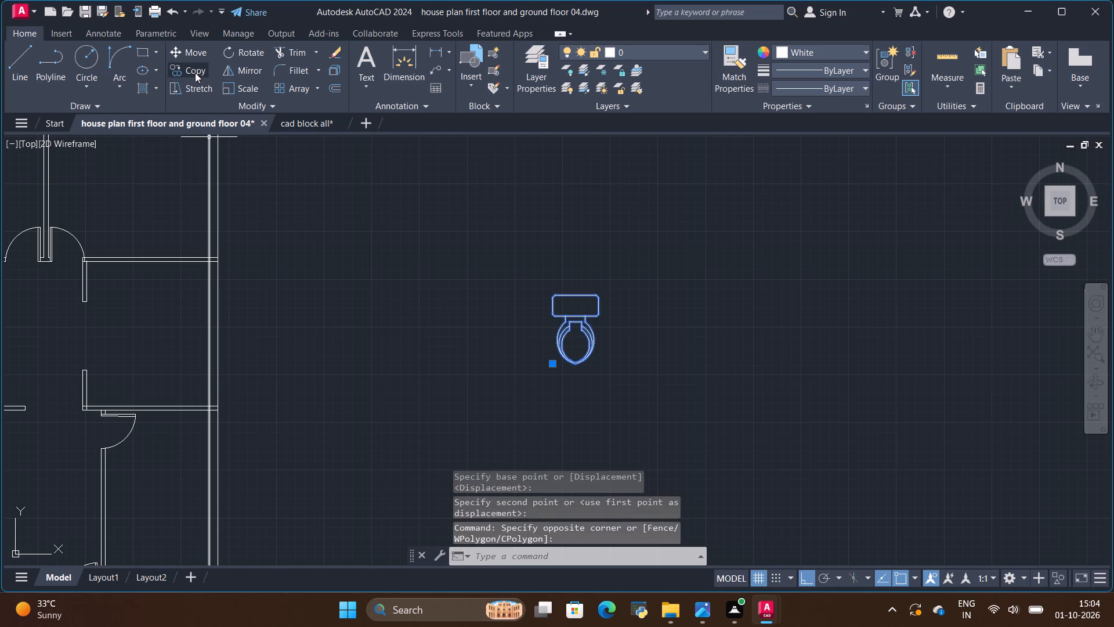
pyautogui.click(194, 53)
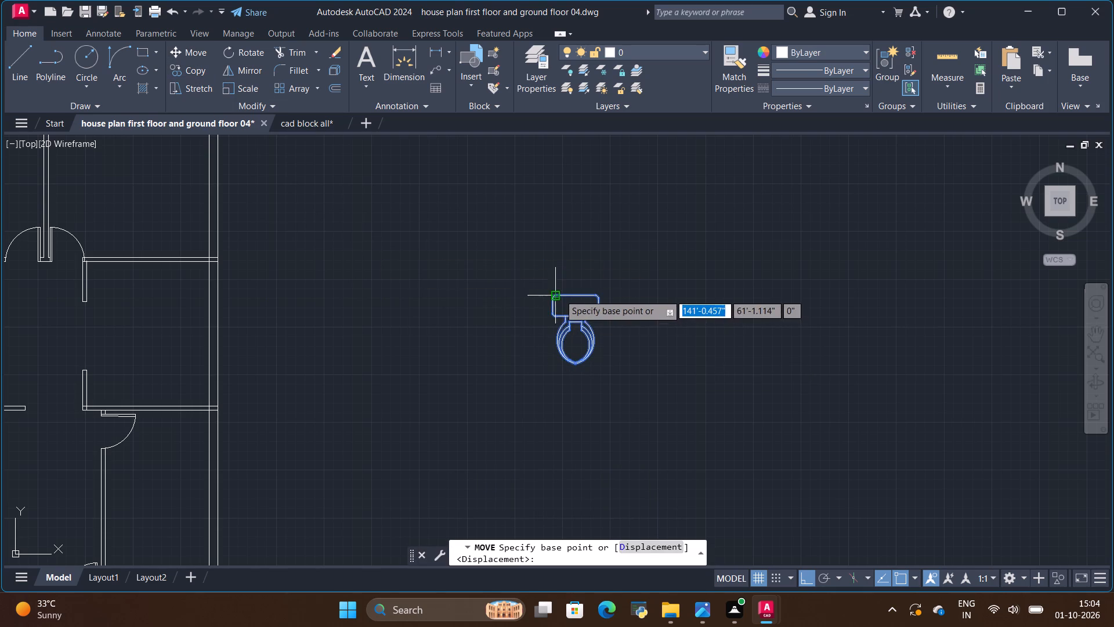
pyautogui.click(559, 294)
pyautogui.scroll(-3, 400, 320)
pyautogui.scroll(3, 325, 282)
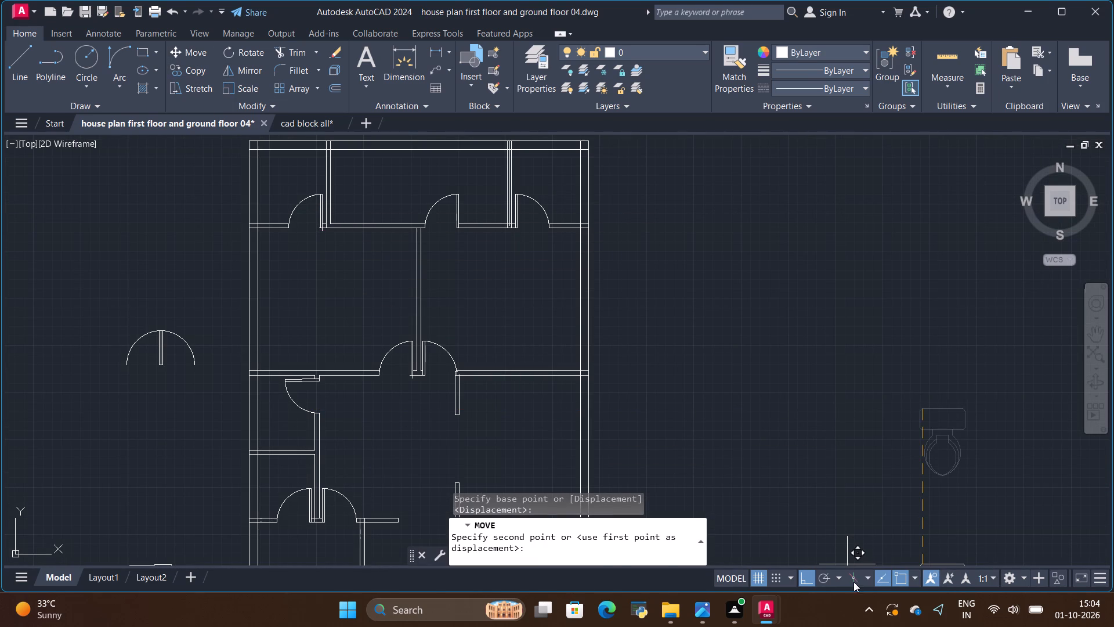
pyautogui.click(801, 580)
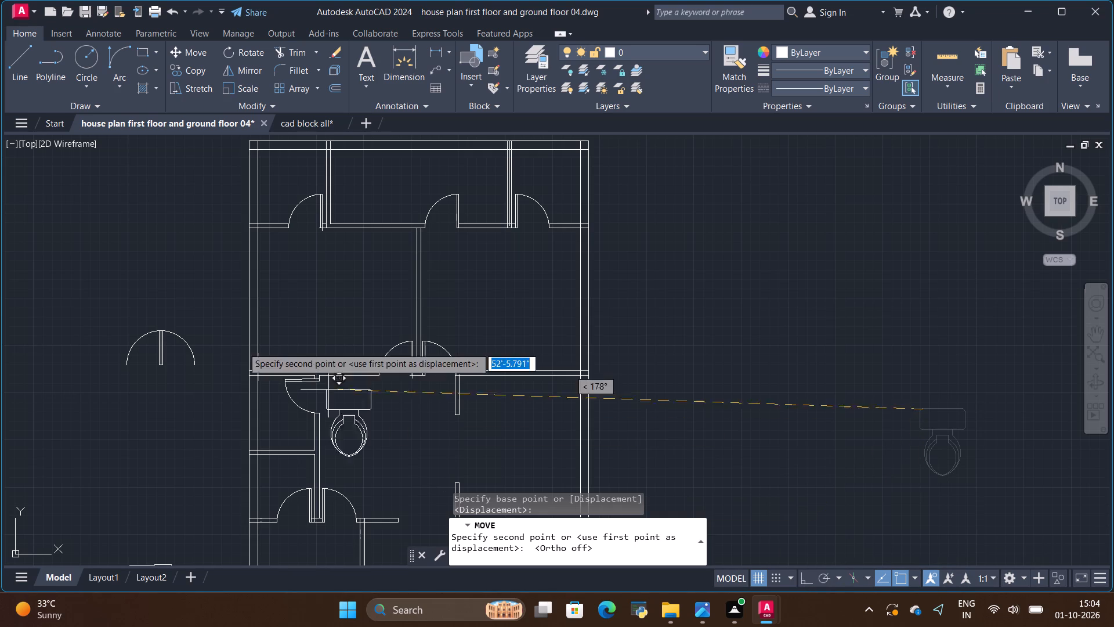
pyautogui.scroll(-2, 323, 284)
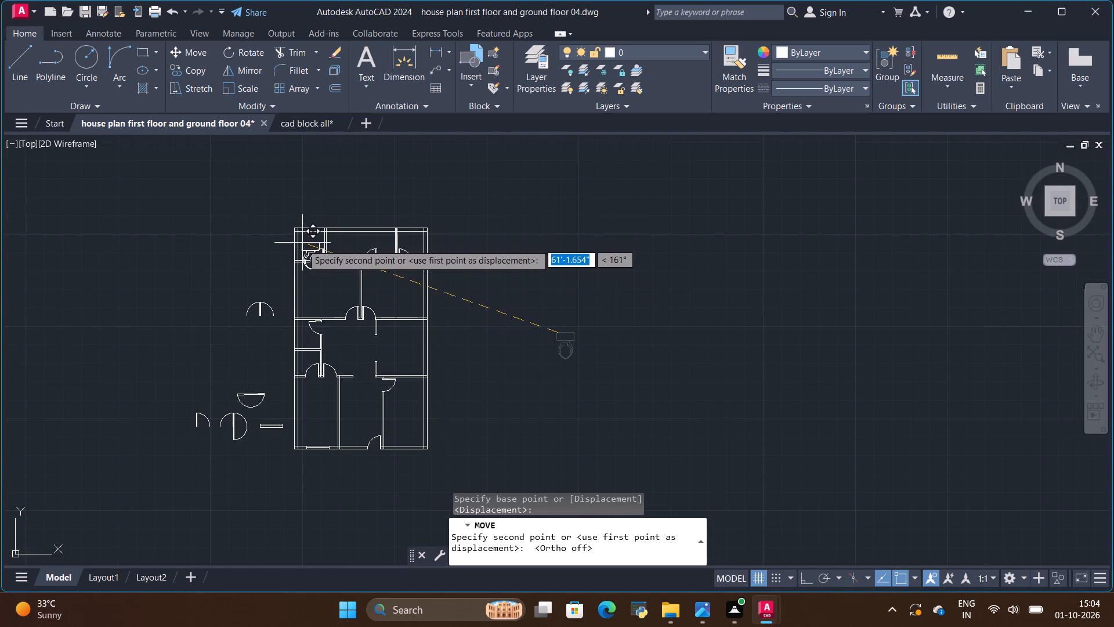
pyautogui.scroll(2, 267, 328)
pyautogui.scroll(3, 348, 347)
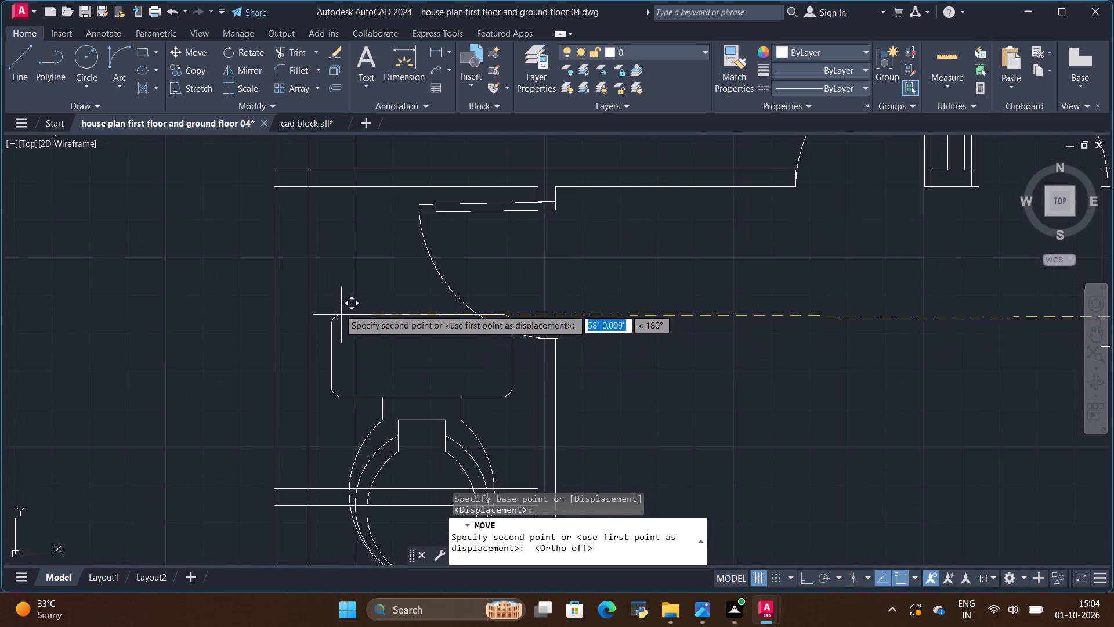
pyautogui.click(621, 266)
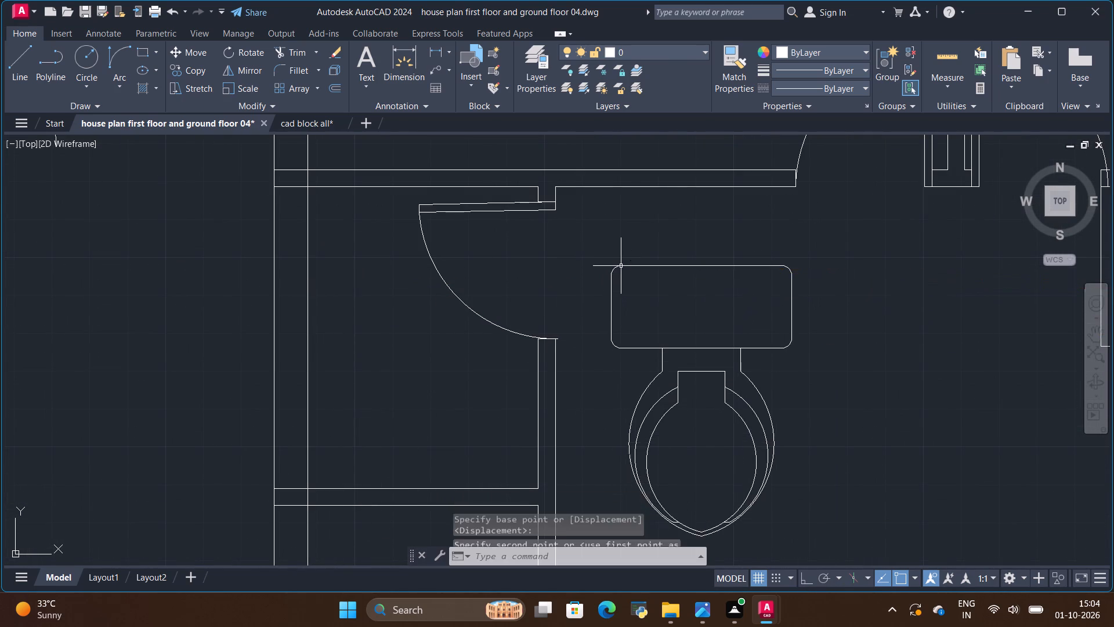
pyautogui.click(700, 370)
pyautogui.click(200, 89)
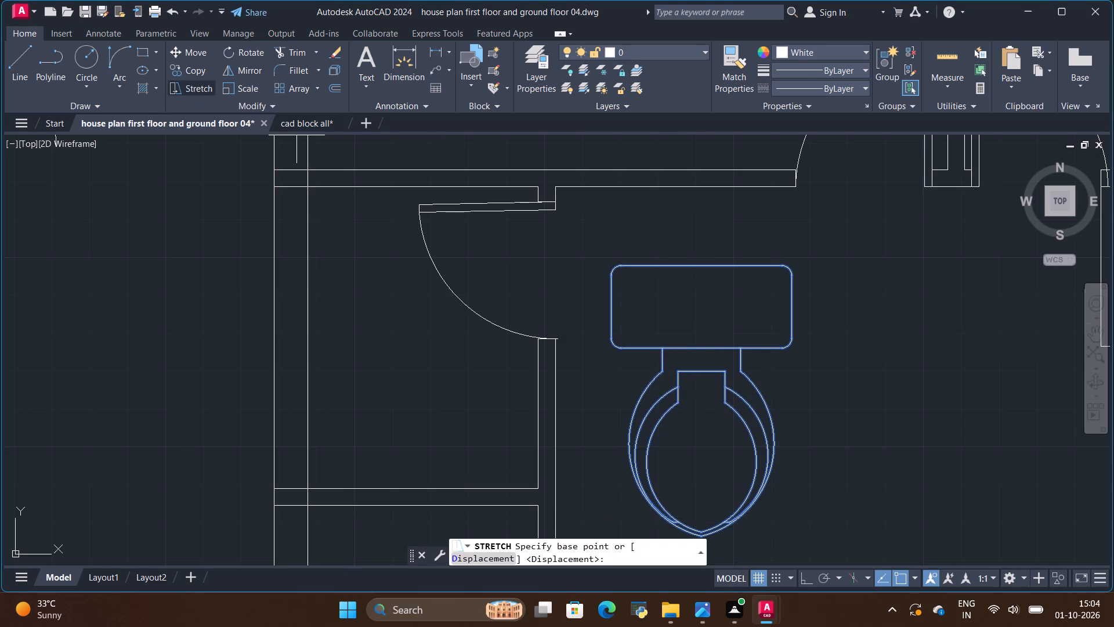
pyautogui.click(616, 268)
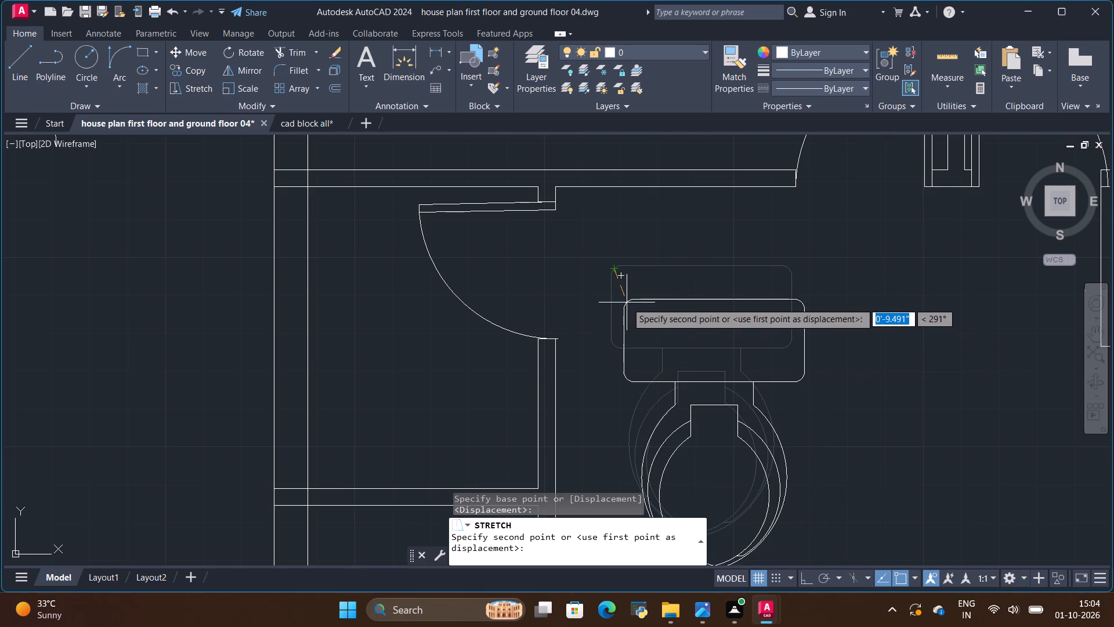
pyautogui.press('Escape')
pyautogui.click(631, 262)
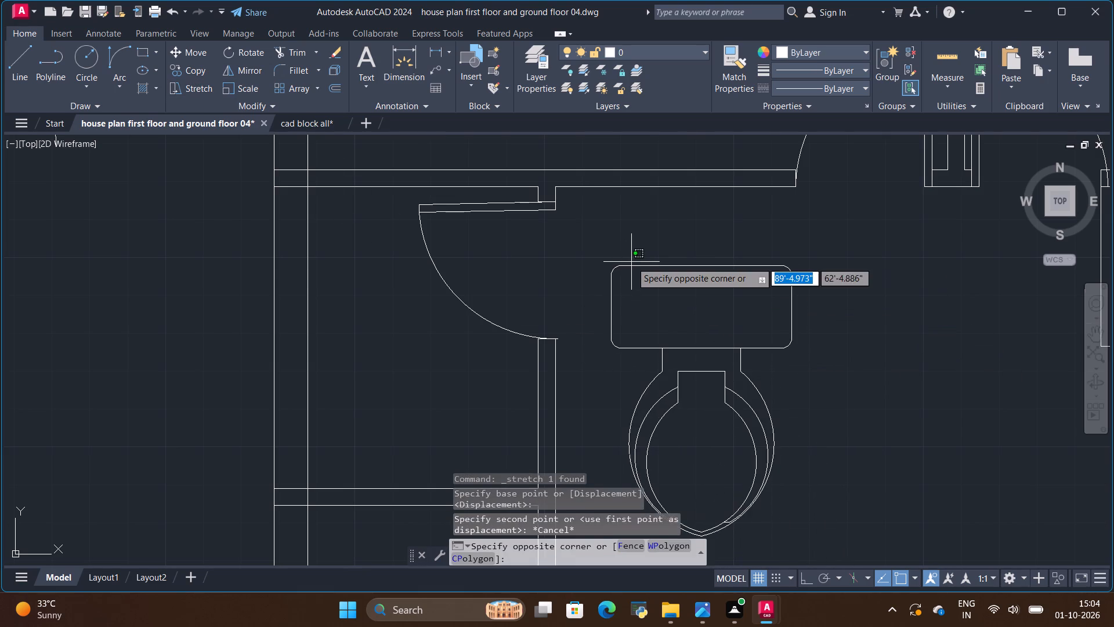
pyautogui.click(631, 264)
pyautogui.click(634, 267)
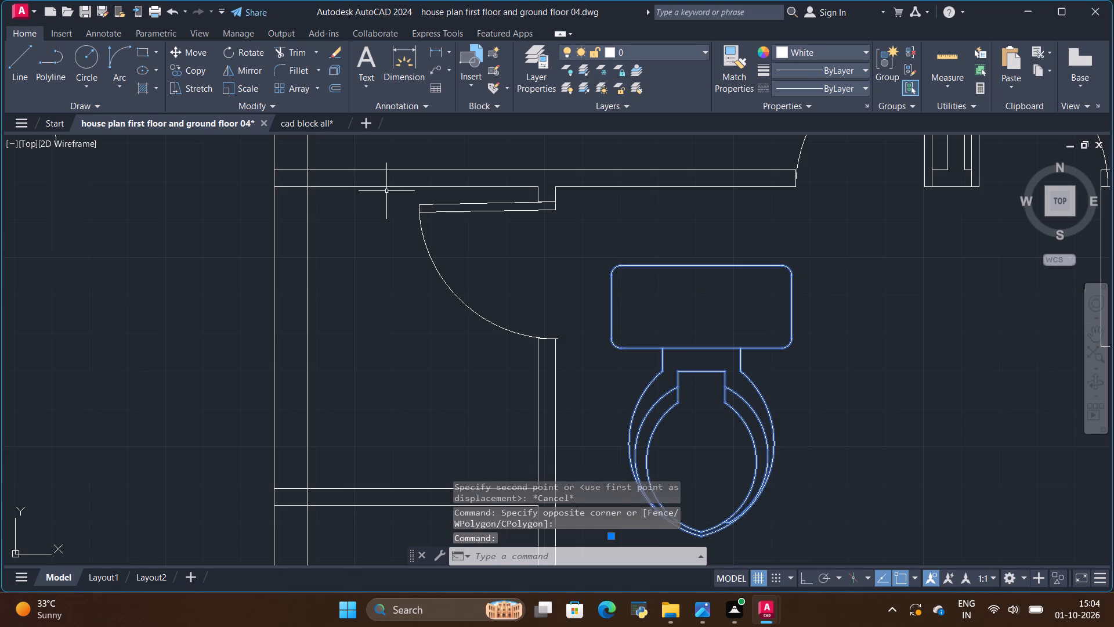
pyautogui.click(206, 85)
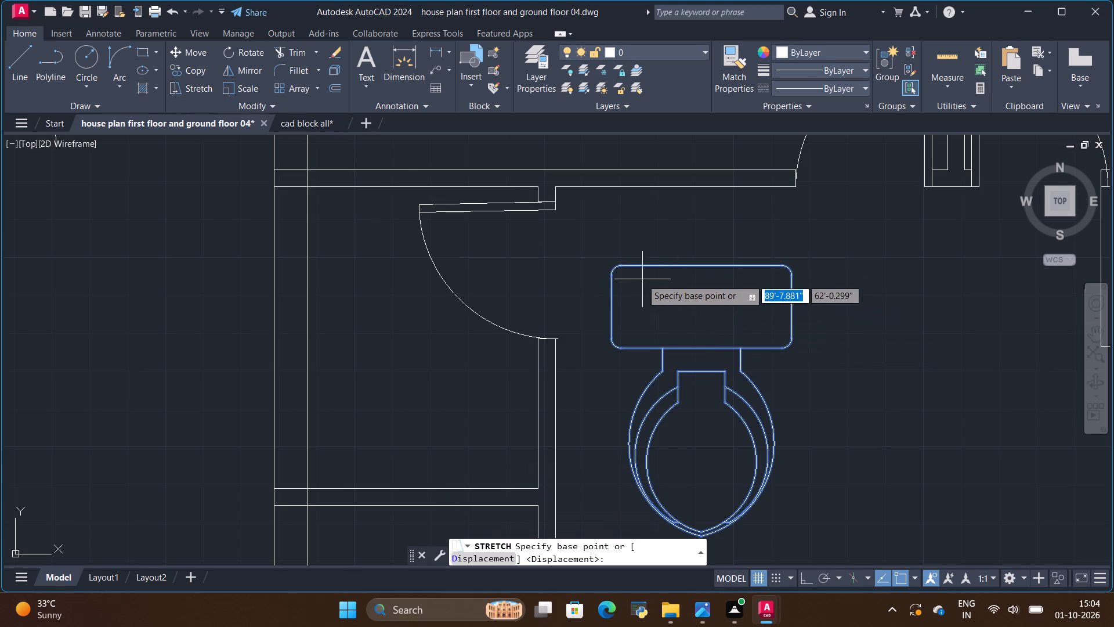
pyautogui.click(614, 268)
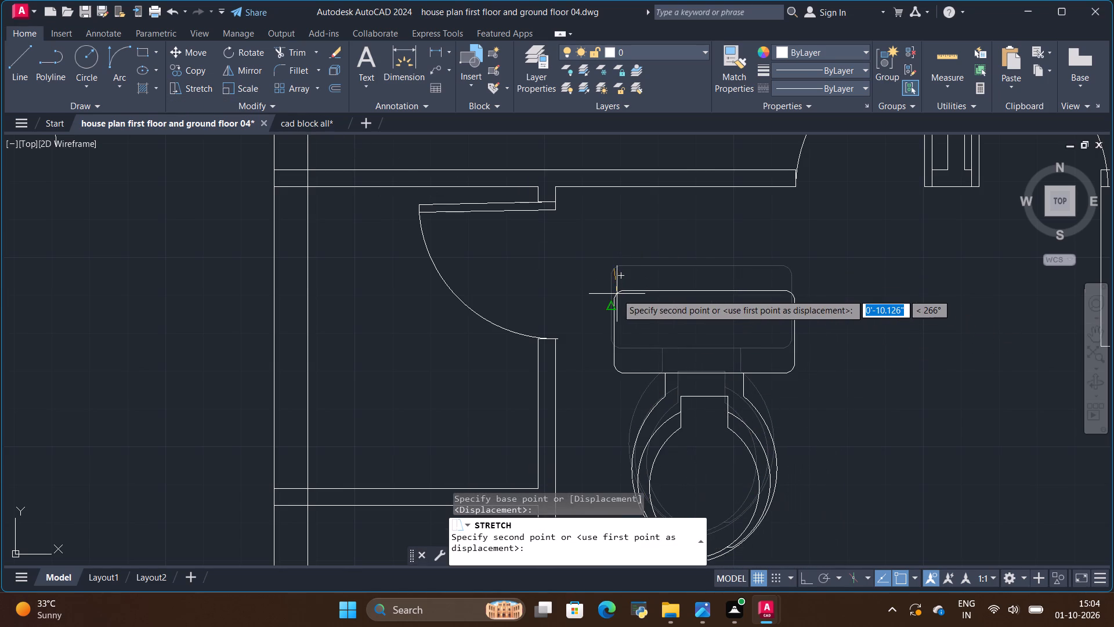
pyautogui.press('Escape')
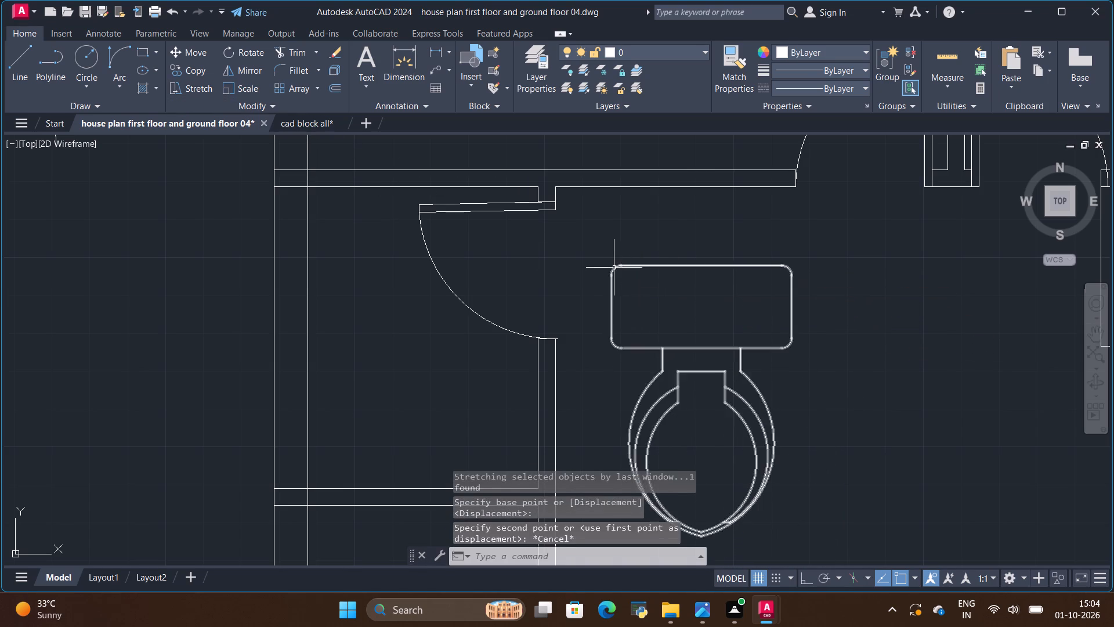
# Scale the toilet block down about its tank's upper-left corner to roughly 60% of its size.
pyautogui.click(614, 268)
pyautogui.click(247, 88)
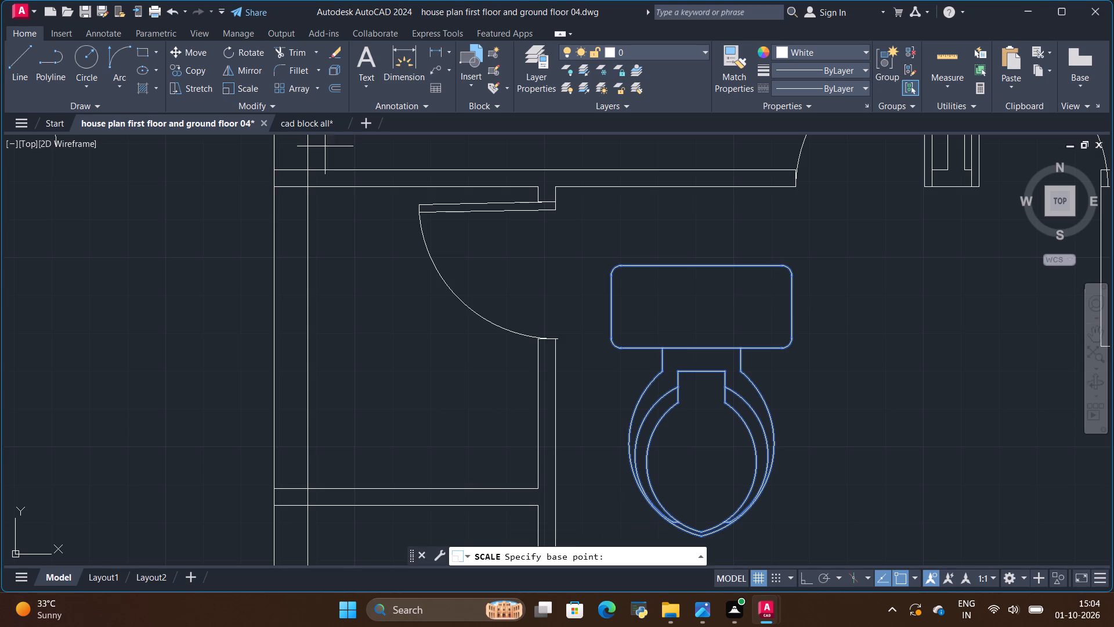
pyautogui.click(625, 269)
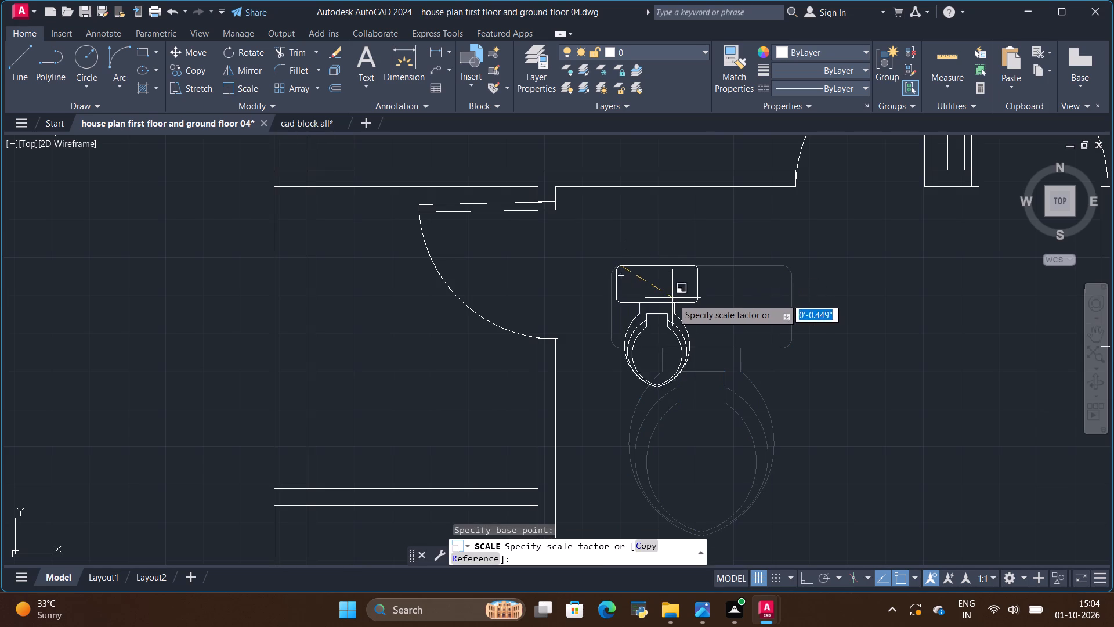
pyautogui.click(689, 310)
# Move the toilet block from outside the bathroom door into the small bathroom beside the west wall.
pyautogui.click(619, 272)
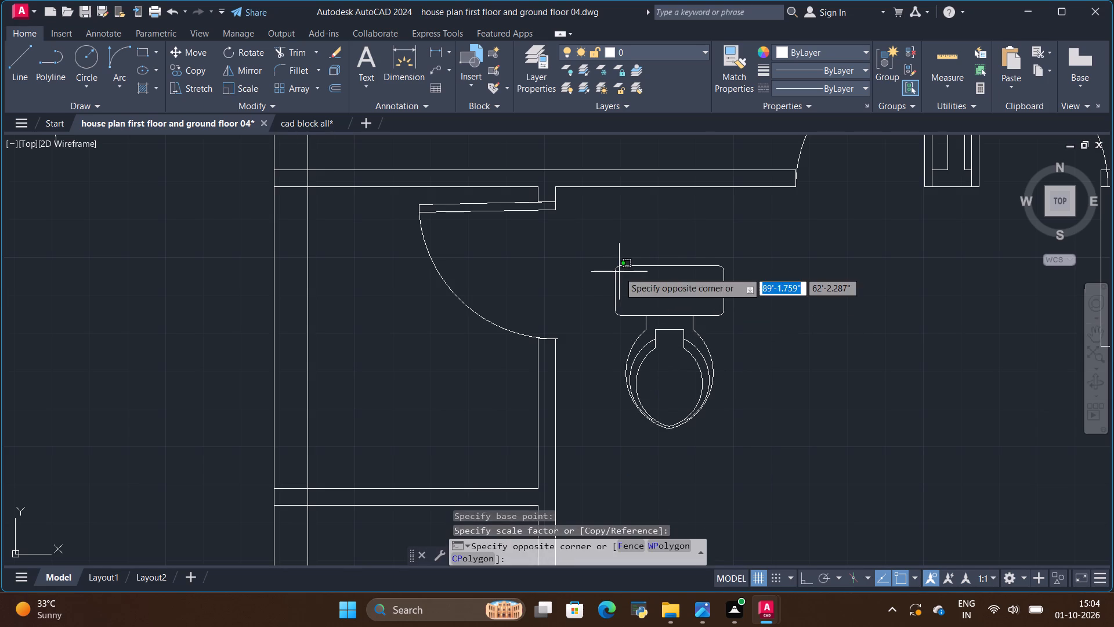
pyautogui.click(617, 277)
pyautogui.click(617, 282)
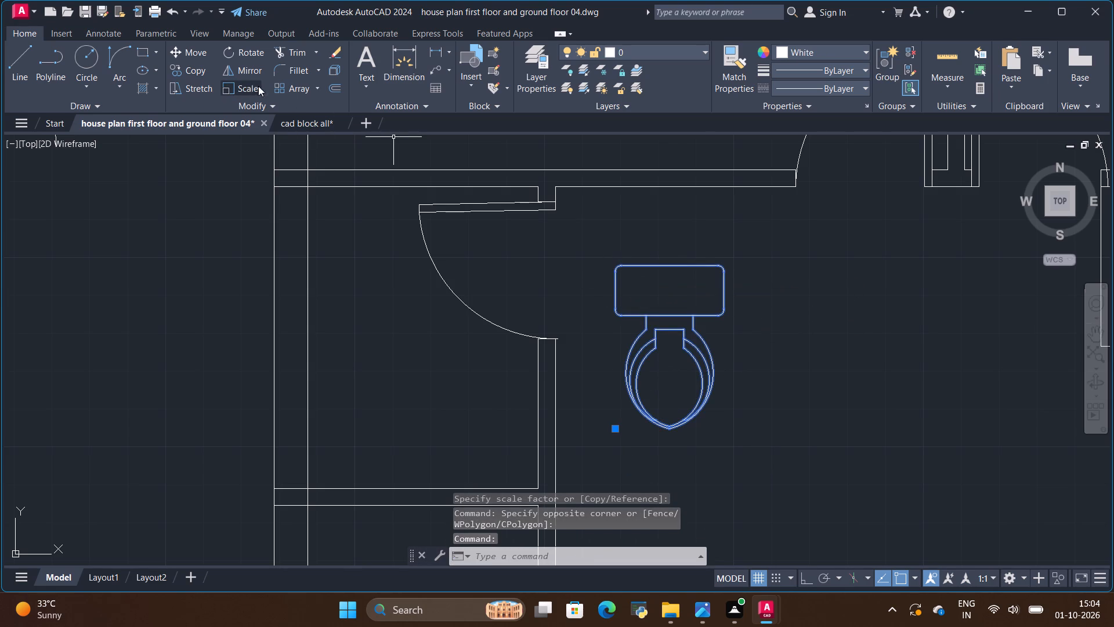
pyautogui.click(198, 47)
pyautogui.click(625, 265)
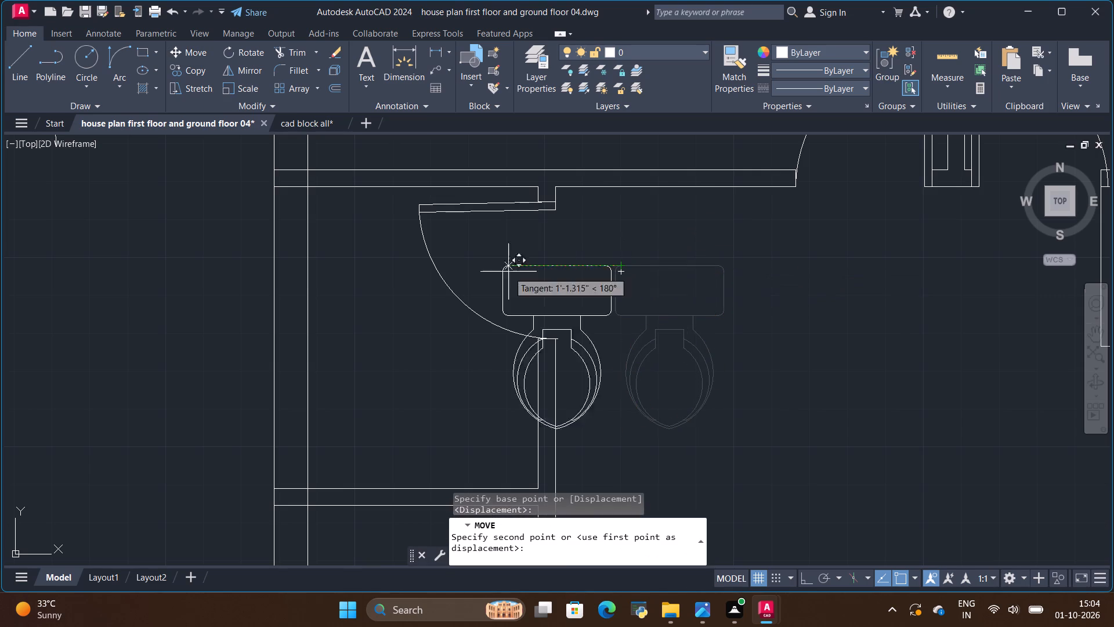
pyautogui.click(350, 296)
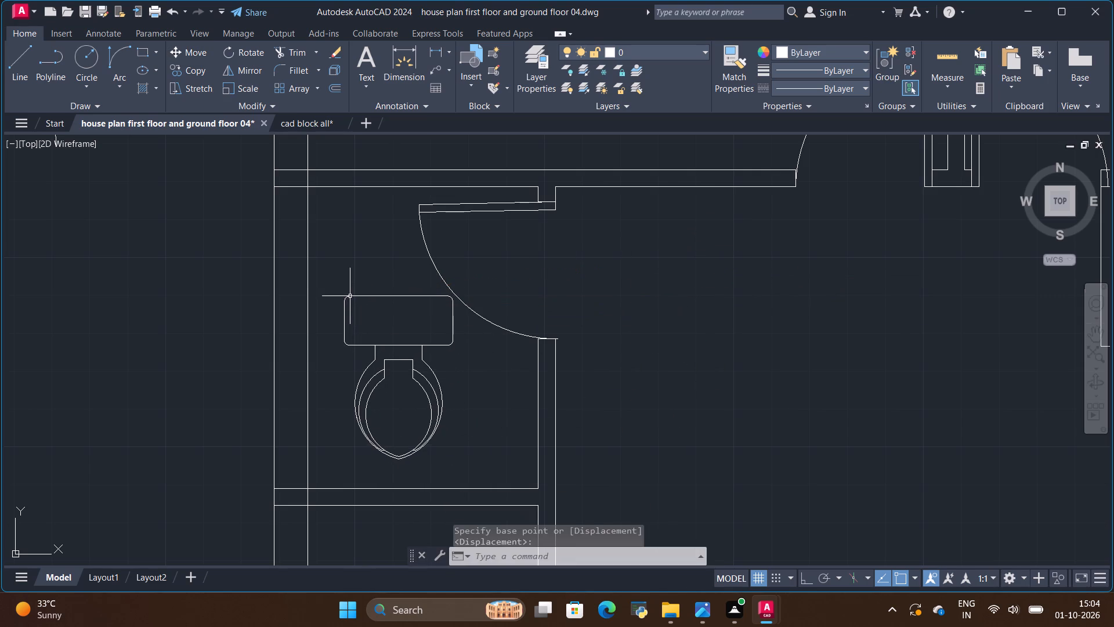
pyautogui.scroll(-2, 767, 233)
pyautogui.scroll(2, 665, 294)
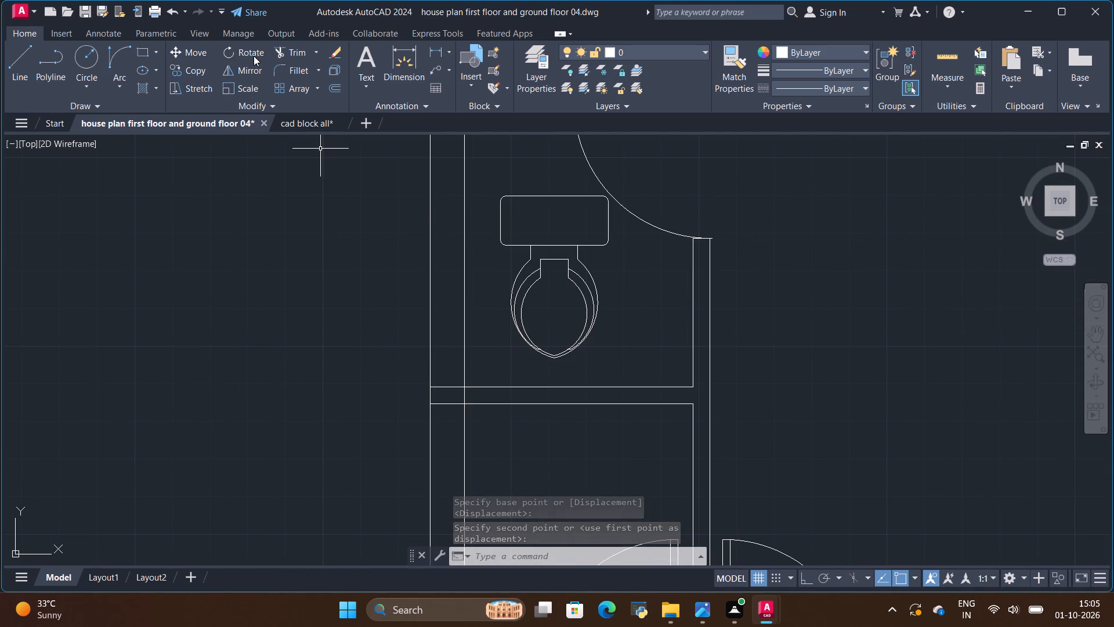
# Rotate the toilet block 180° about its tank's upper-left corner with ortho mode on.
pyautogui.click(538, 247)
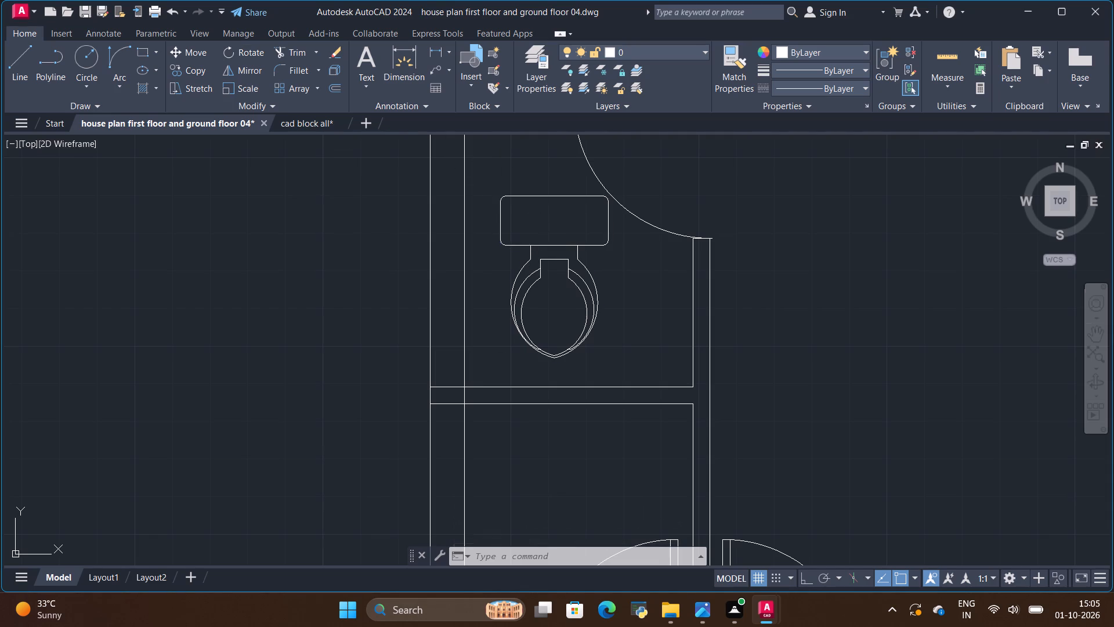
pyautogui.click(232, 51)
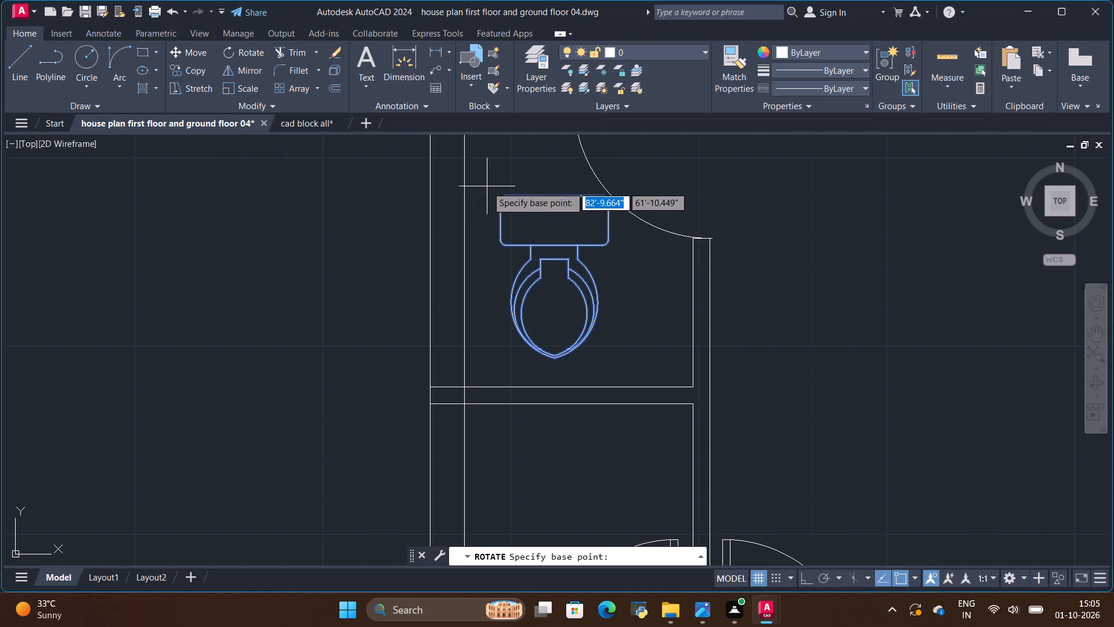
pyautogui.click(504, 196)
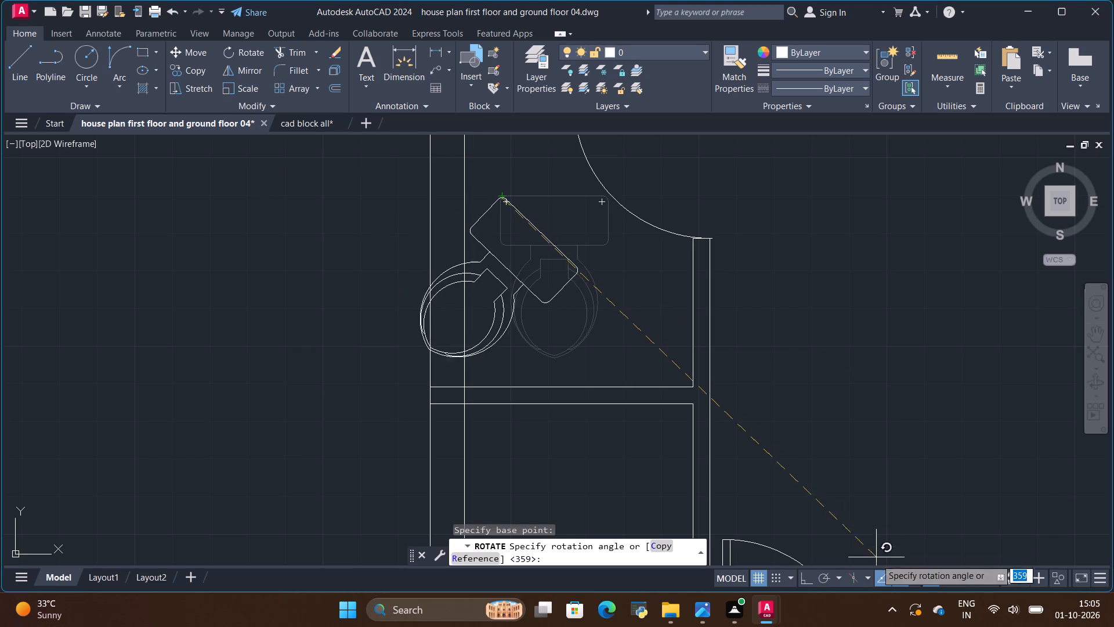
pyautogui.click(801, 580)
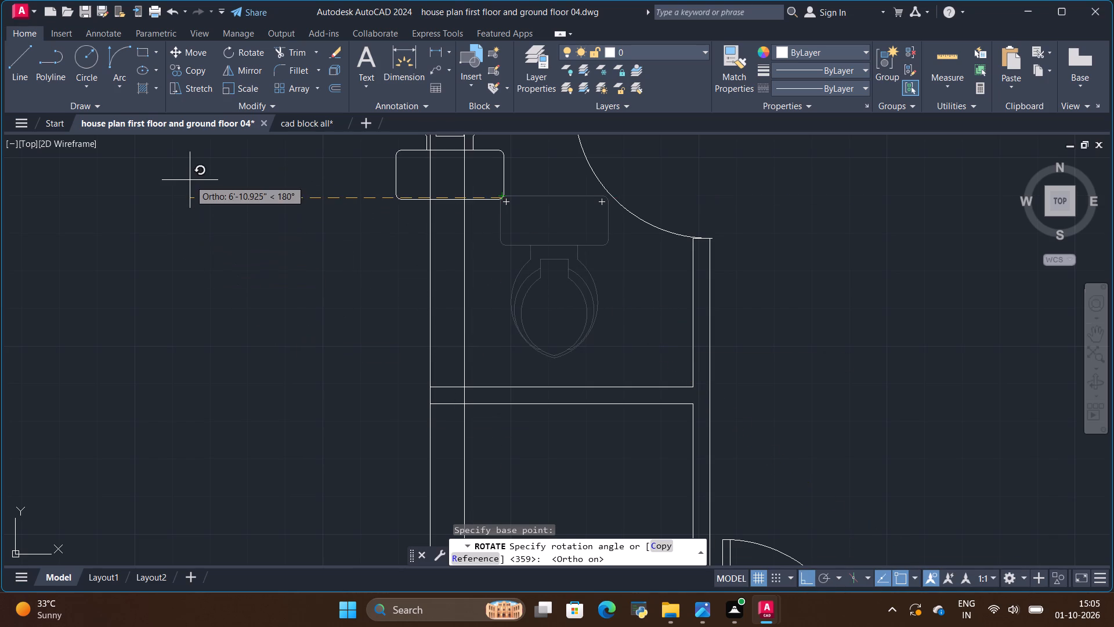
pyautogui.click(190, 180)
pyautogui.scroll(-2, 337, 324)
pyautogui.scroll(1, 361, 265)
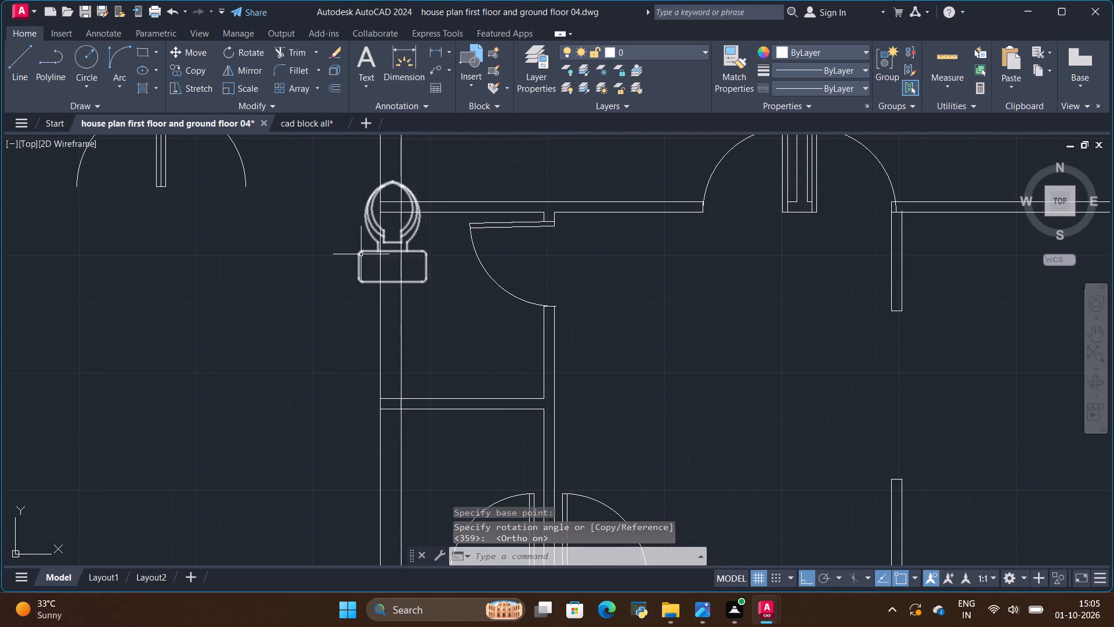
# Turn ortho mode off and move the rotated toilet back into the small bathroom, with its tank just above the partition wall.
pyautogui.click(360, 253)
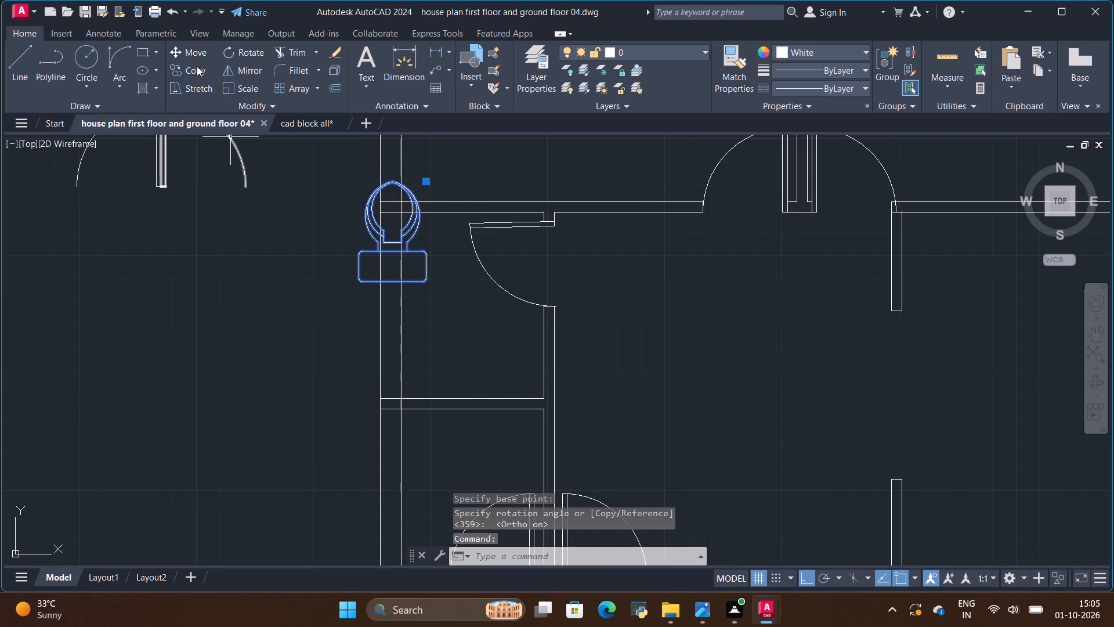
pyautogui.click(196, 54)
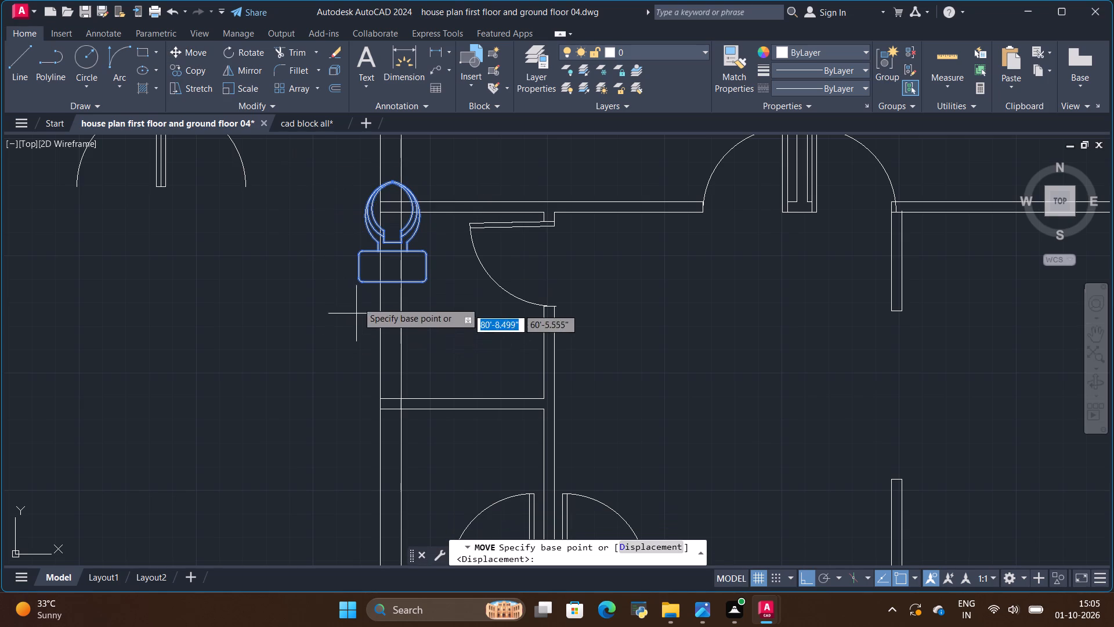
pyautogui.click(359, 278)
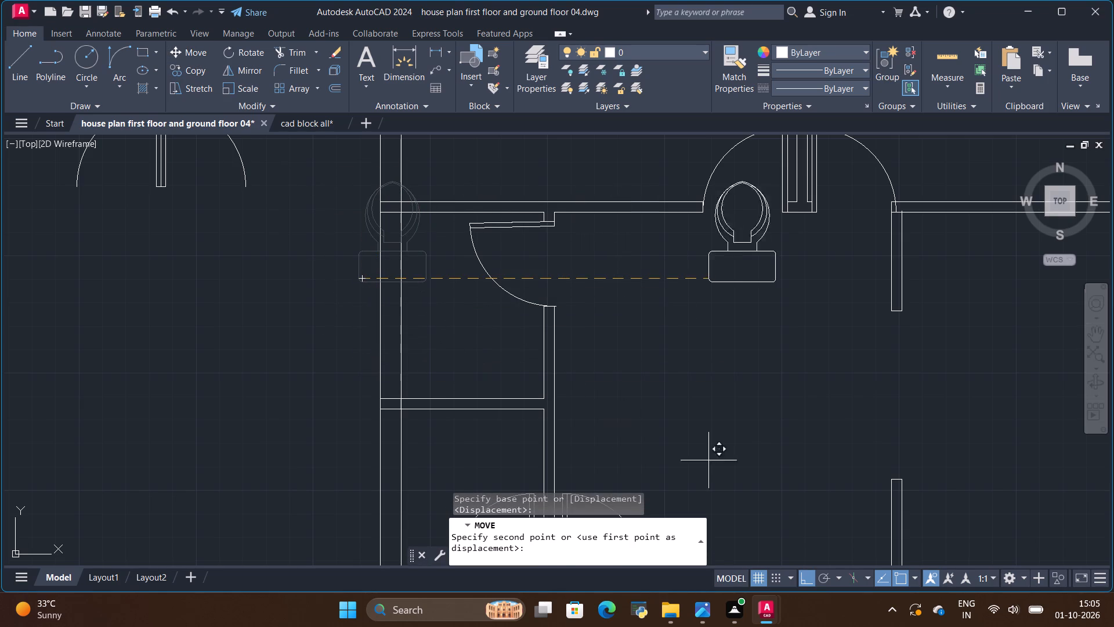
pyautogui.click(802, 581)
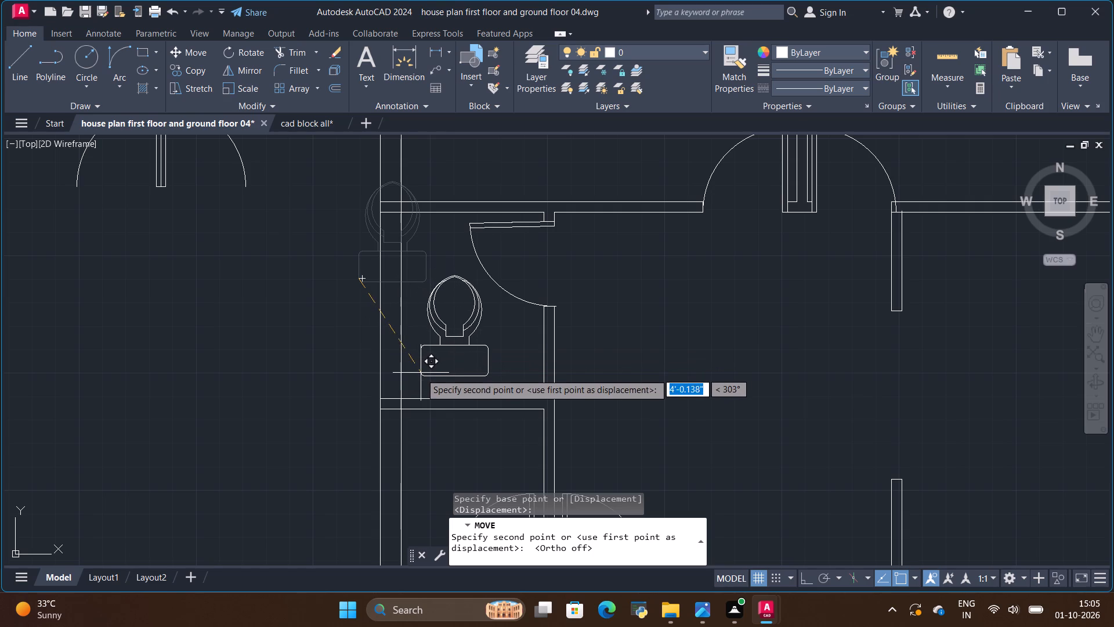
pyautogui.click(421, 374)
pyautogui.scroll(2, 441, 369)
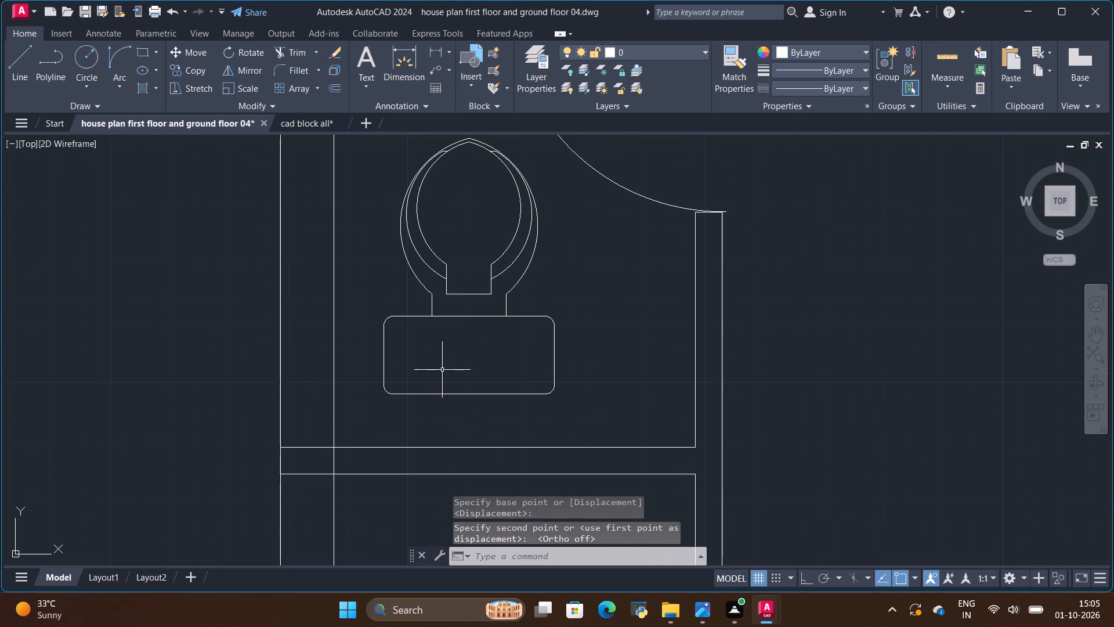
pyautogui.scroll(-4, 444, 374)
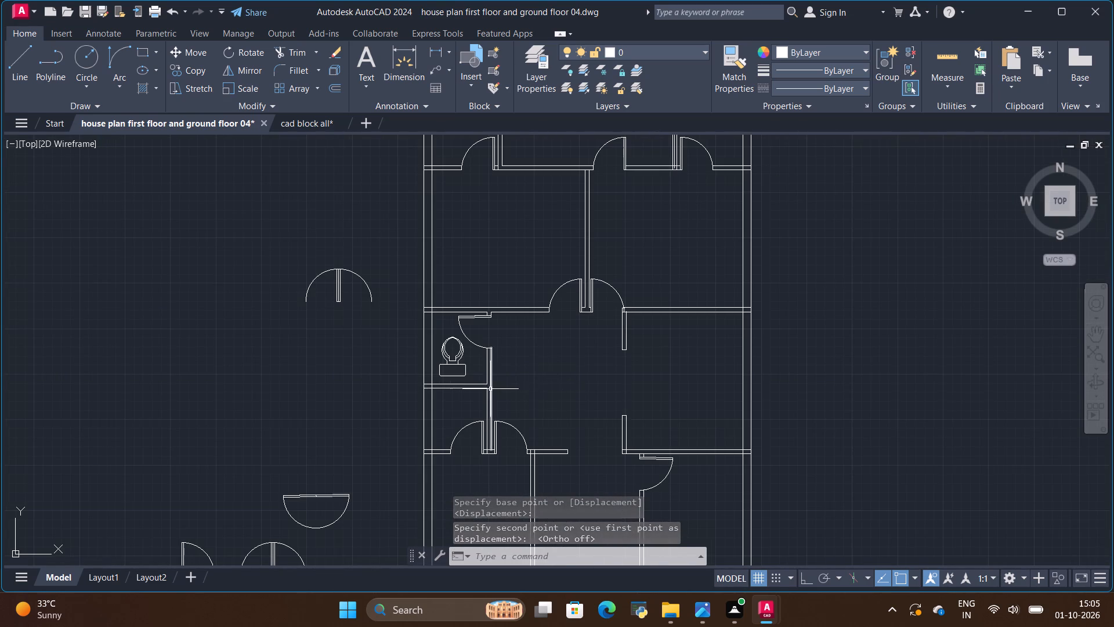
pyautogui.scroll(2, 490, 389)
pyautogui.scroll(2, 355, 402)
pyautogui.scroll(-2, 378, 351)
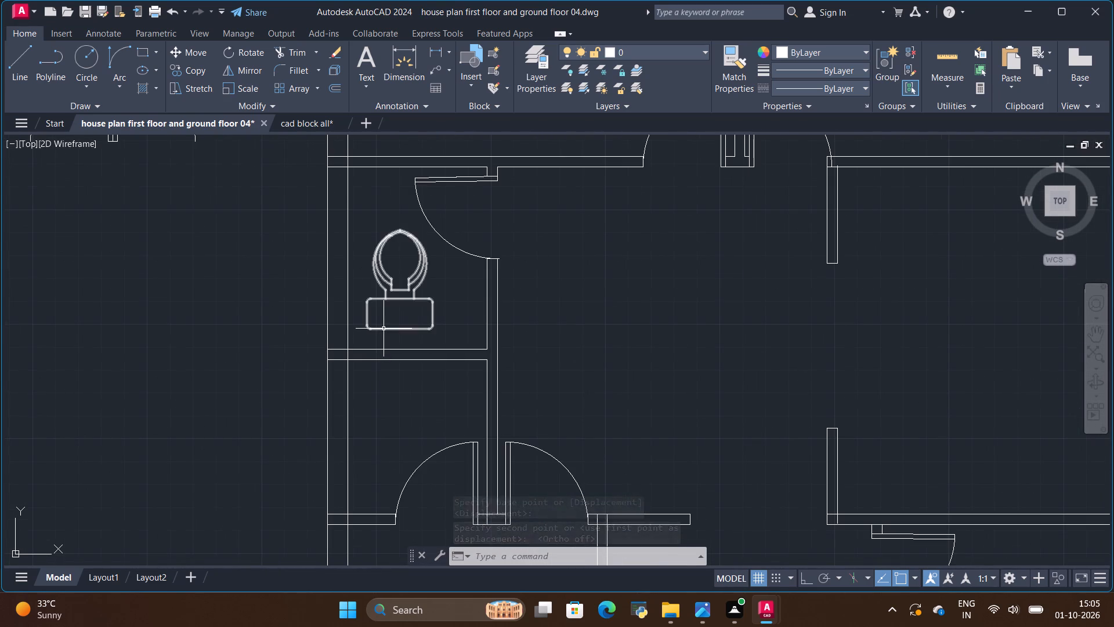
# Mirror the toilet across the horizontal back edge of its tank, keeping the source object.
pyautogui.click(384, 329)
pyautogui.click(243, 71)
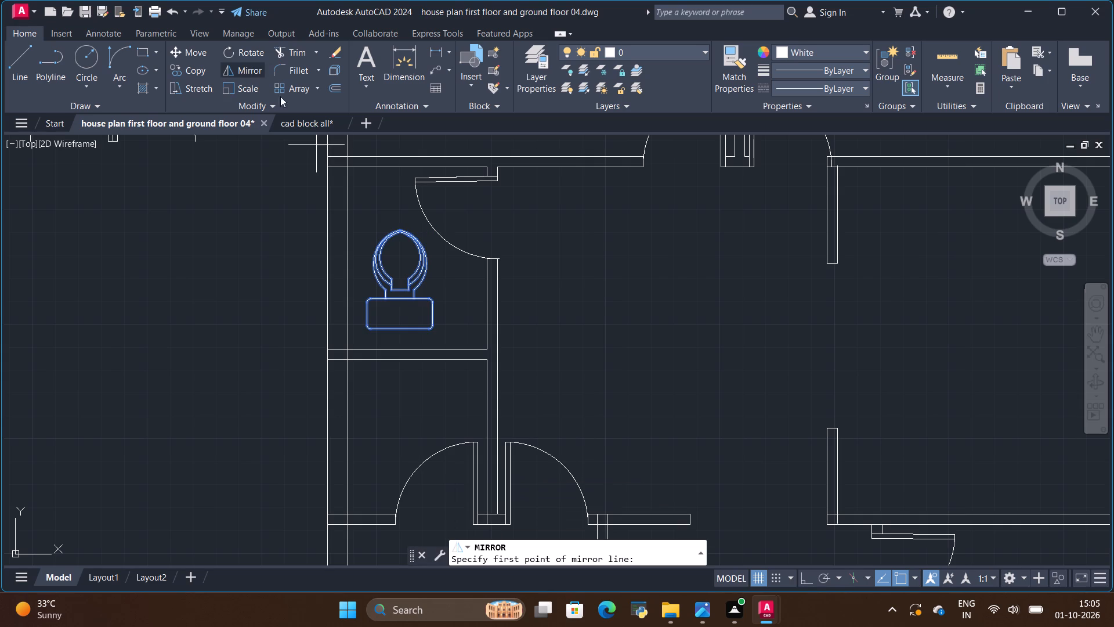
pyautogui.click(369, 327)
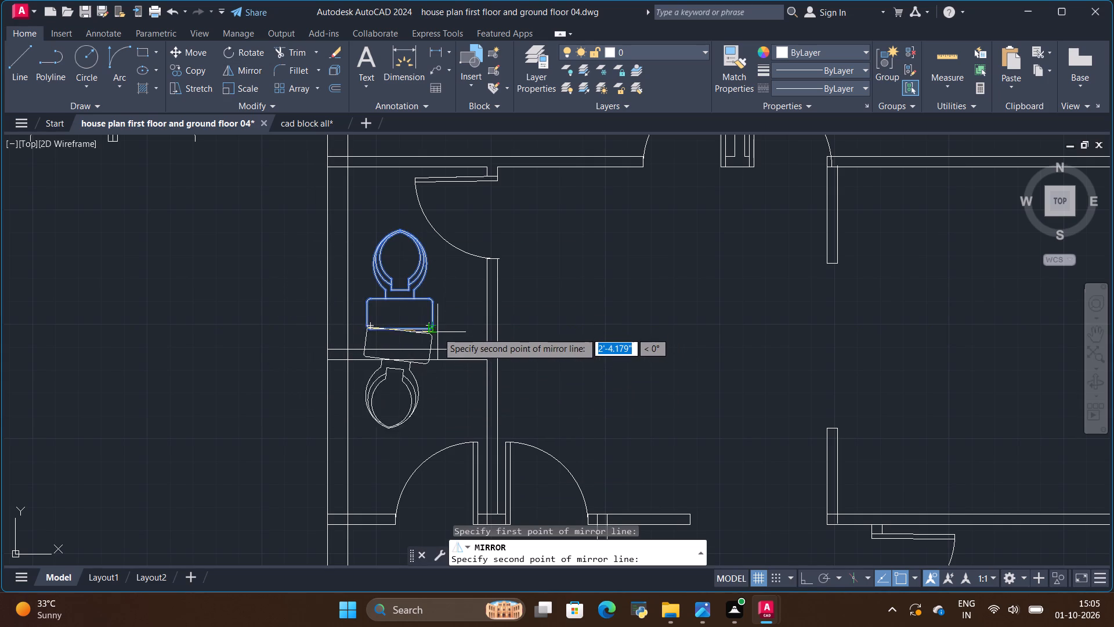
pyautogui.click(433, 329)
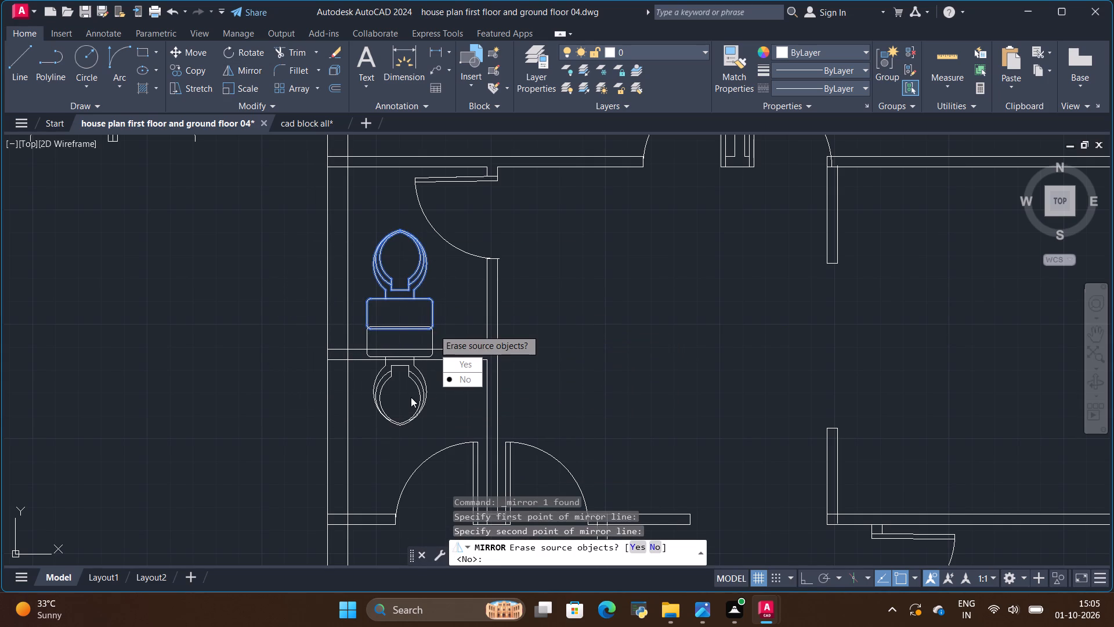
pyautogui.press('Return')
# Move the mirrored toilet straight down into the lower small bathroom, with its tank against the partition wall's underside.
pyautogui.click(419, 384)
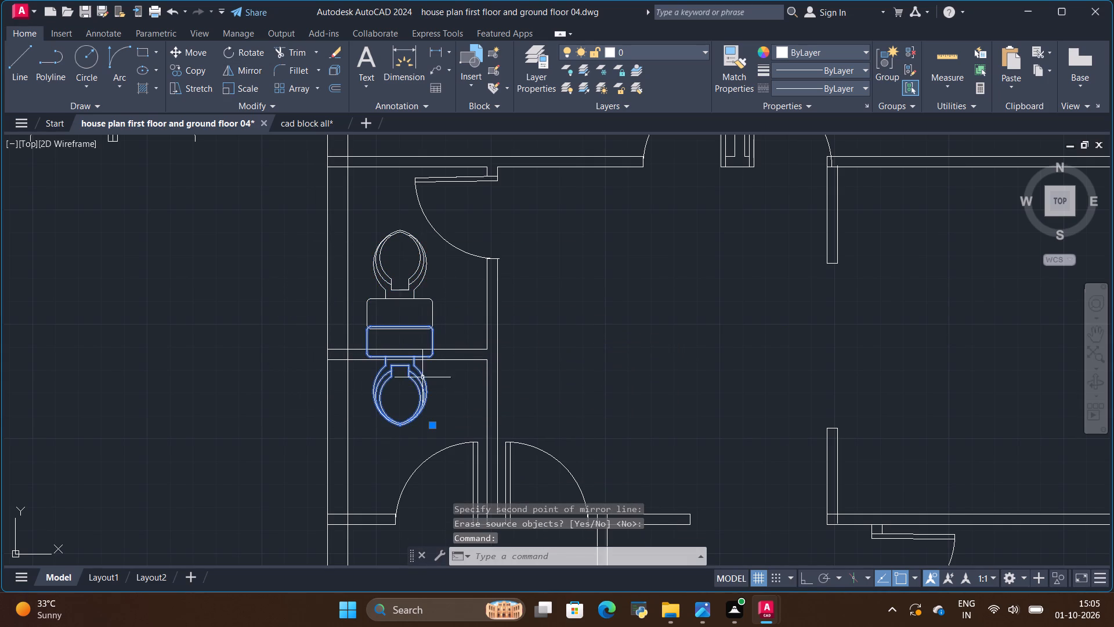
pyautogui.click(198, 50)
pyautogui.scroll(1, 375, 304)
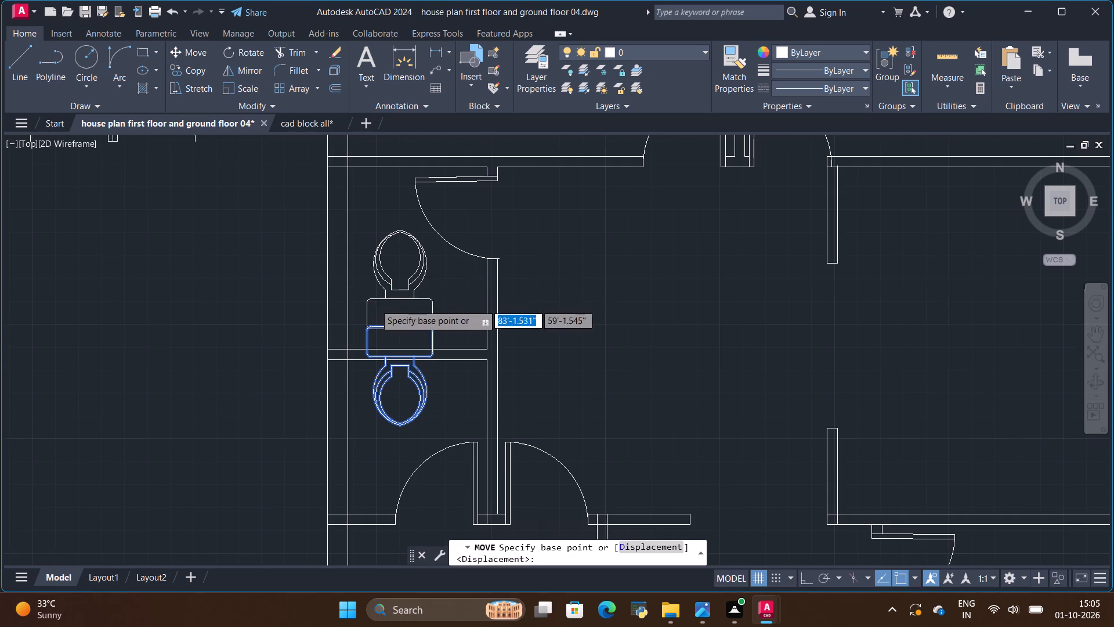
pyautogui.click(364, 340)
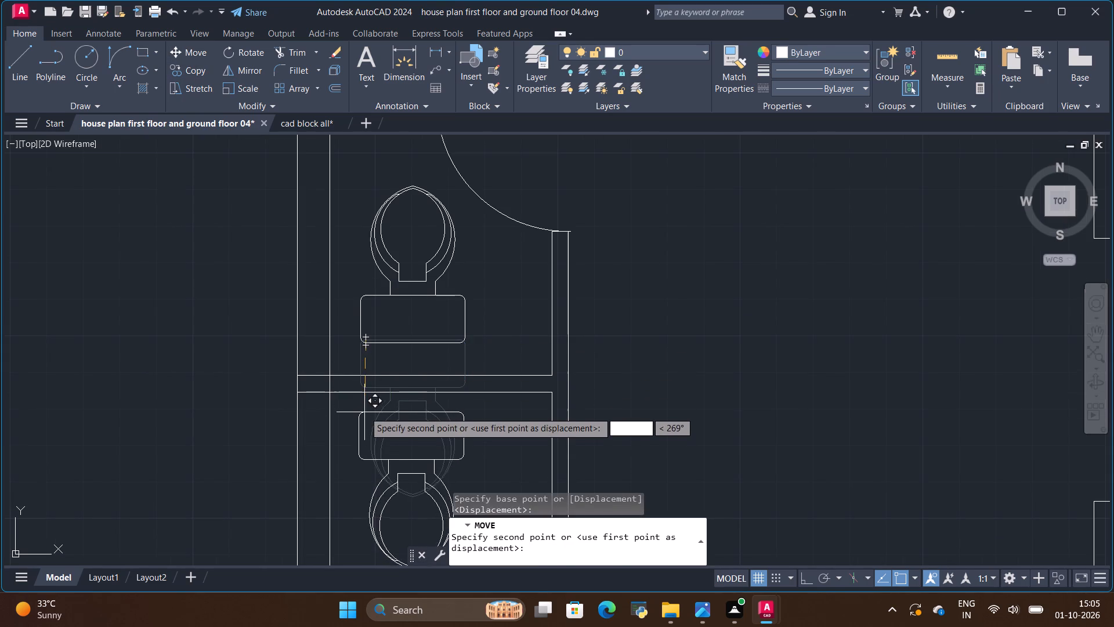
pyautogui.scroll(-1, 364, 410)
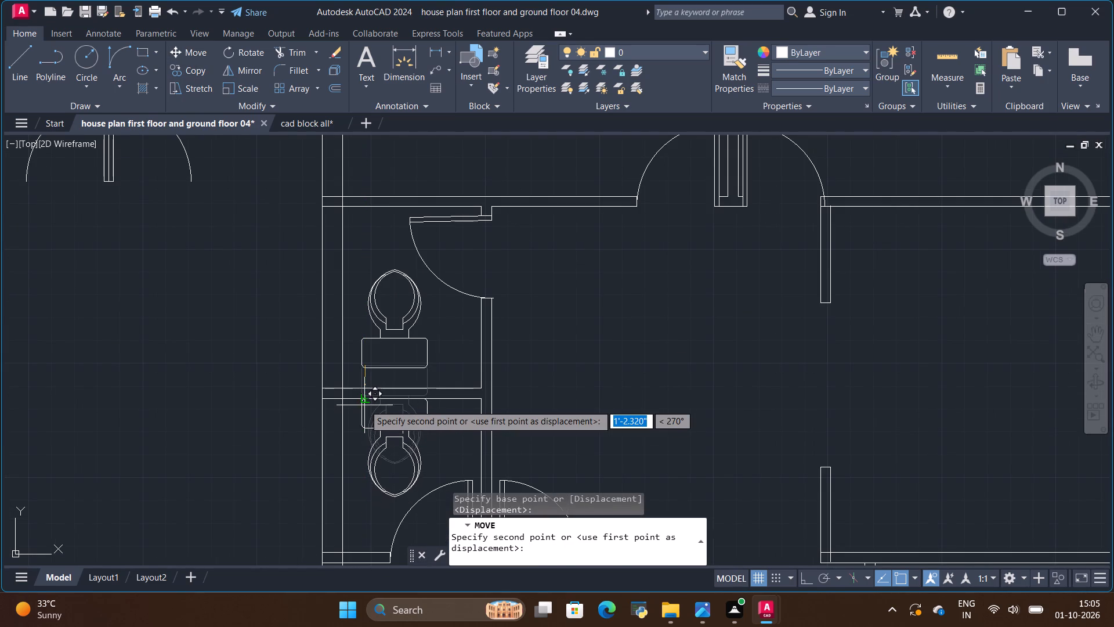
pyautogui.click(364, 405)
pyautogui.scroll(2, 365, 438)
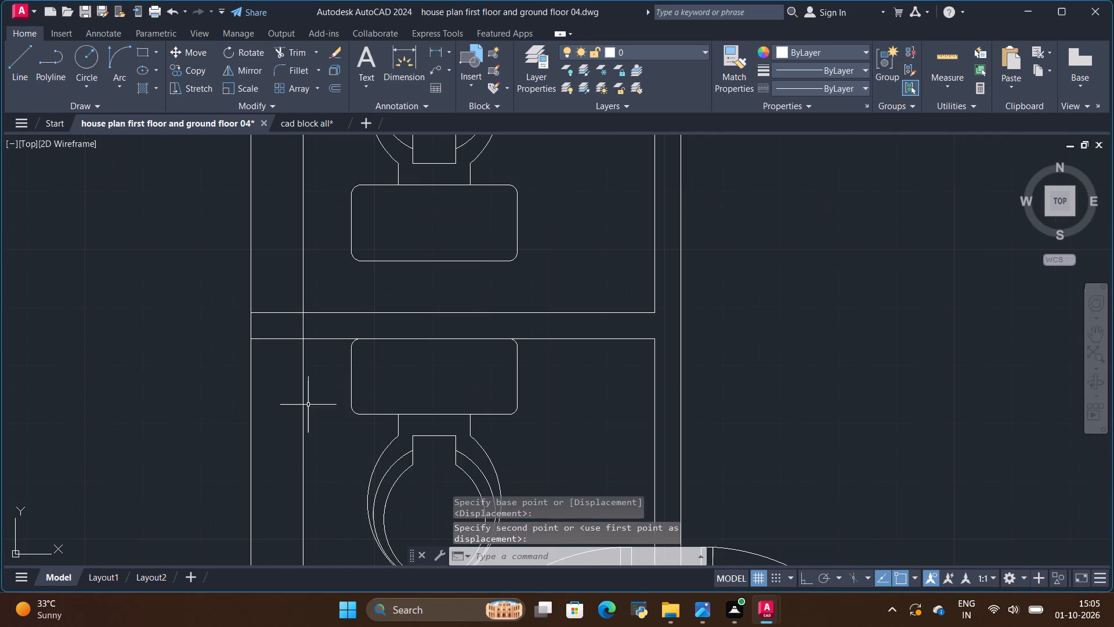
pyautogui.scroll(-2, 299, 366)
pyautogui.scroll(2, 309, 431)
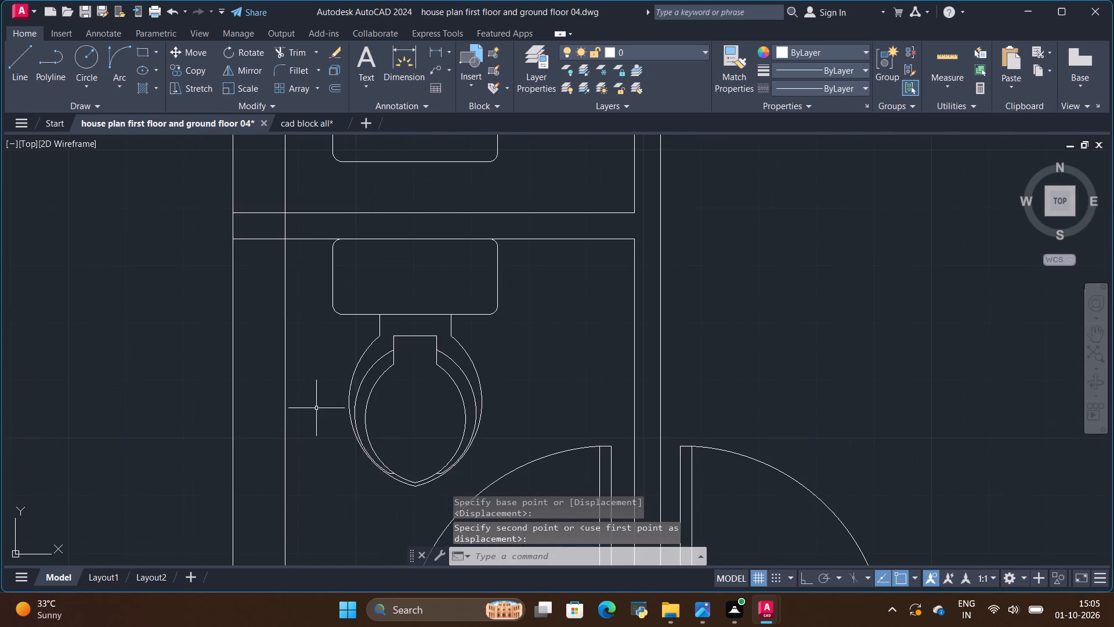
pyautogui.scroll(-1, 317, 402)
# Move the upper bathroom's toilet down so its tank sits against the partition wall, nearly in line with the lower toilet.
pyautogui.click(325, 242)
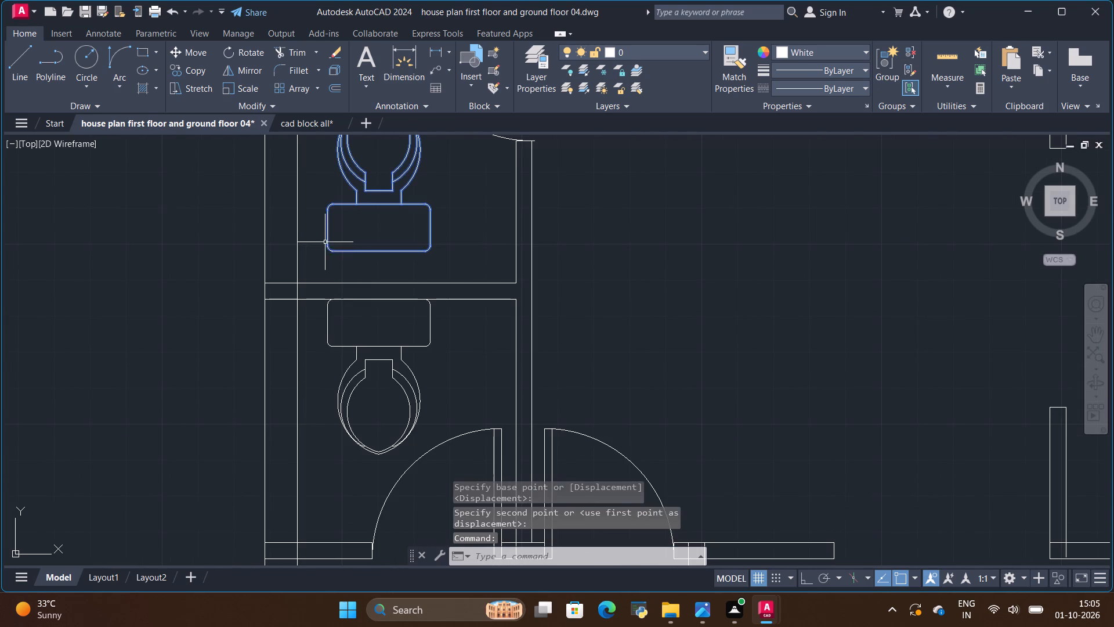
pyautogui.click(190, 52)
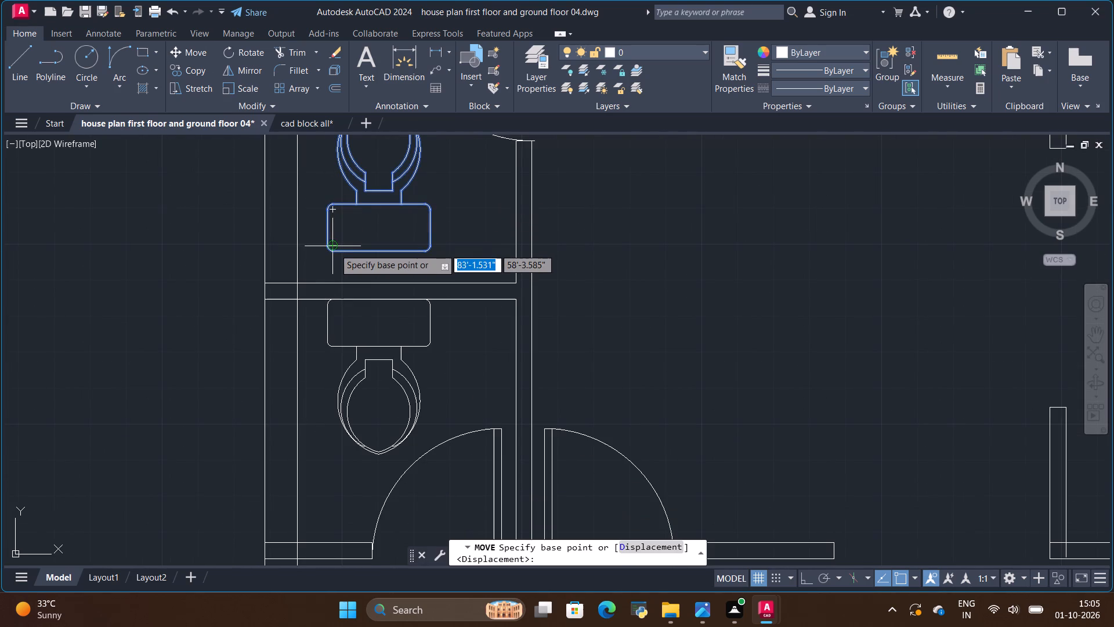
pyautogui.click(332, 251)
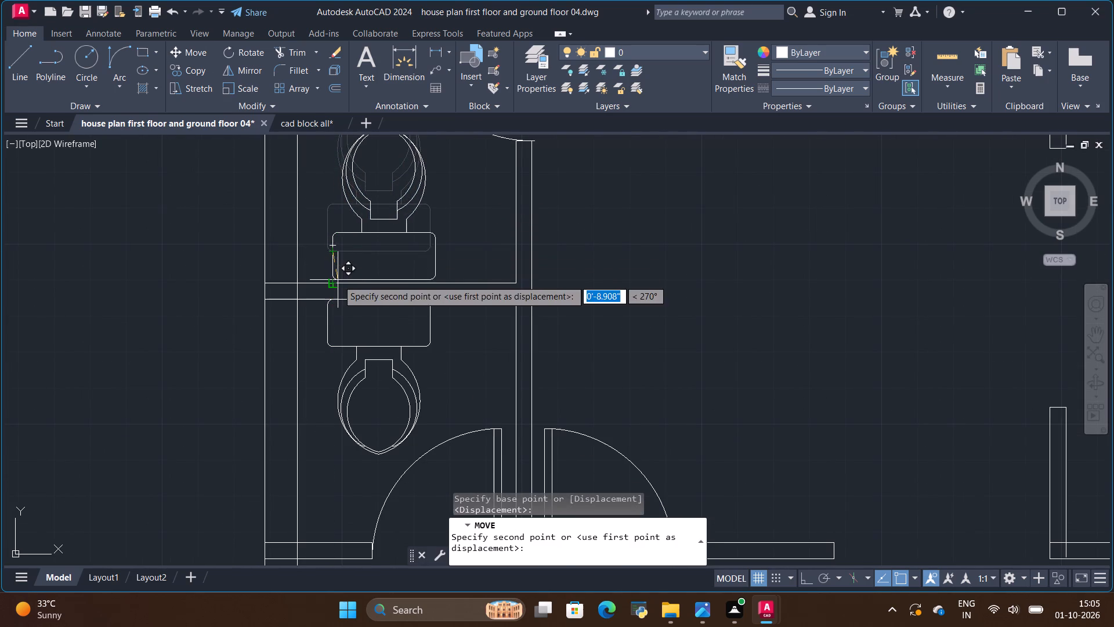
pyautogui.click(338, 280)
pyautogui.scroll(-2, 205, 298)
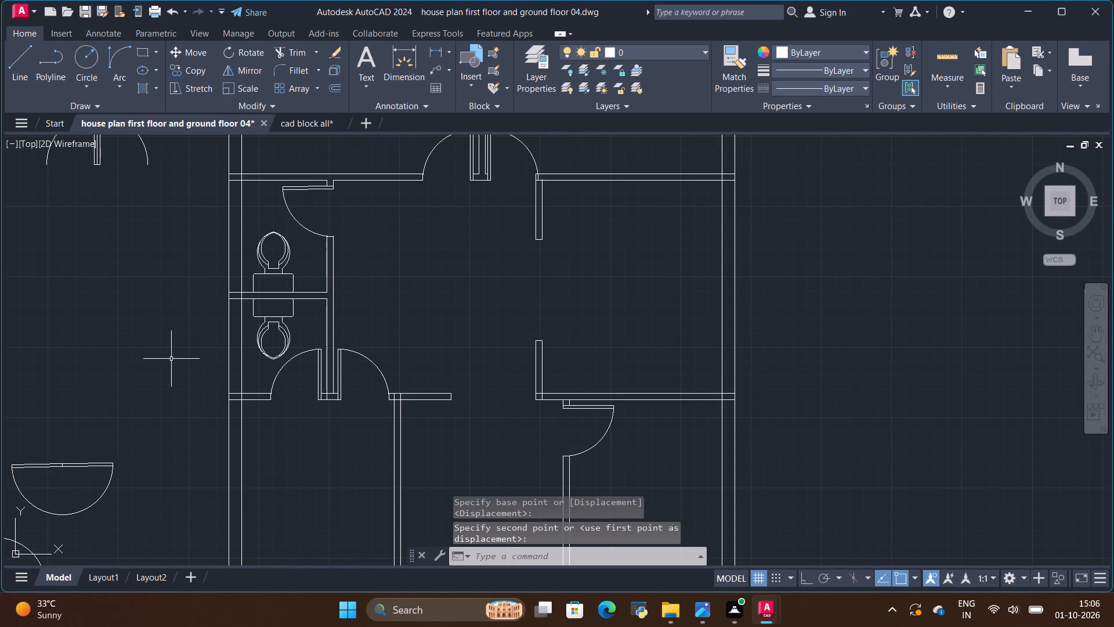
pyautogui.scroll(-1, 332, 253)
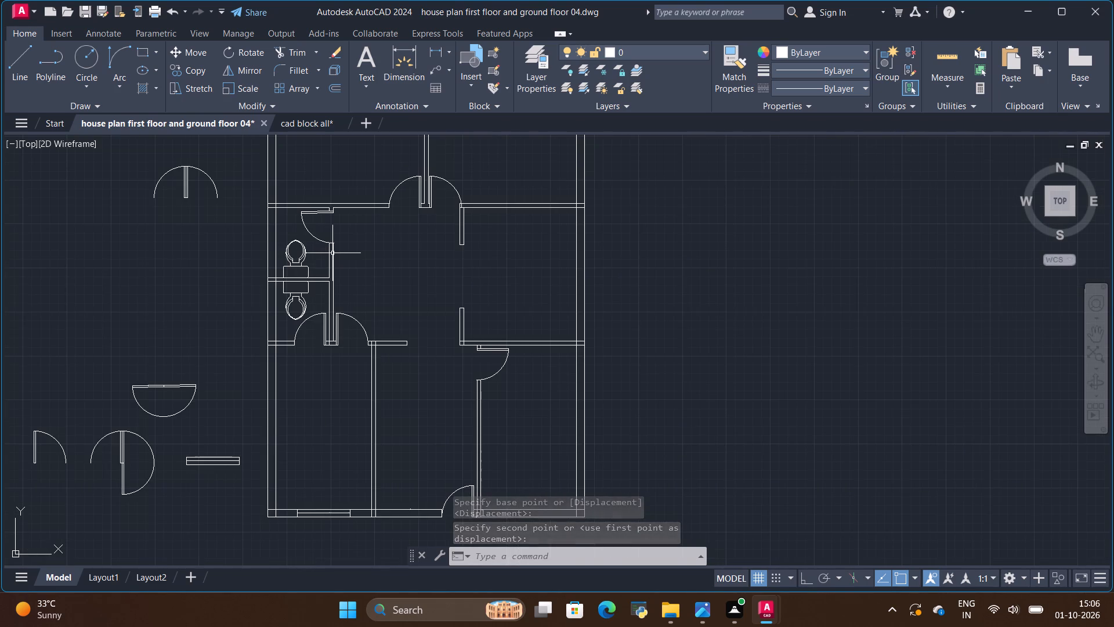
pyautogui.scroll(-2, 332, 253)
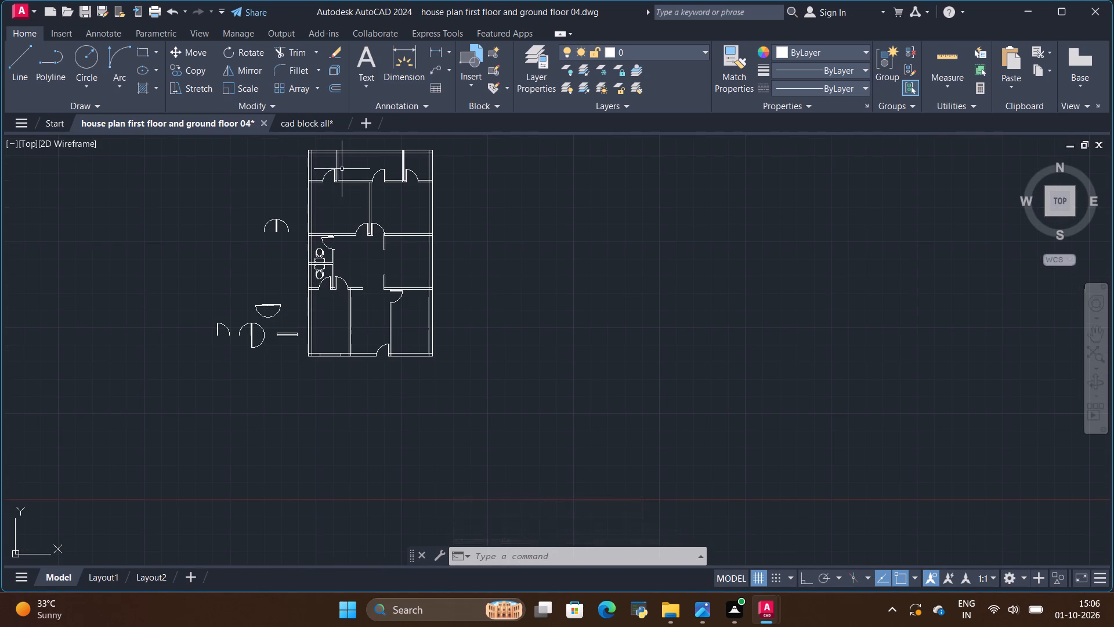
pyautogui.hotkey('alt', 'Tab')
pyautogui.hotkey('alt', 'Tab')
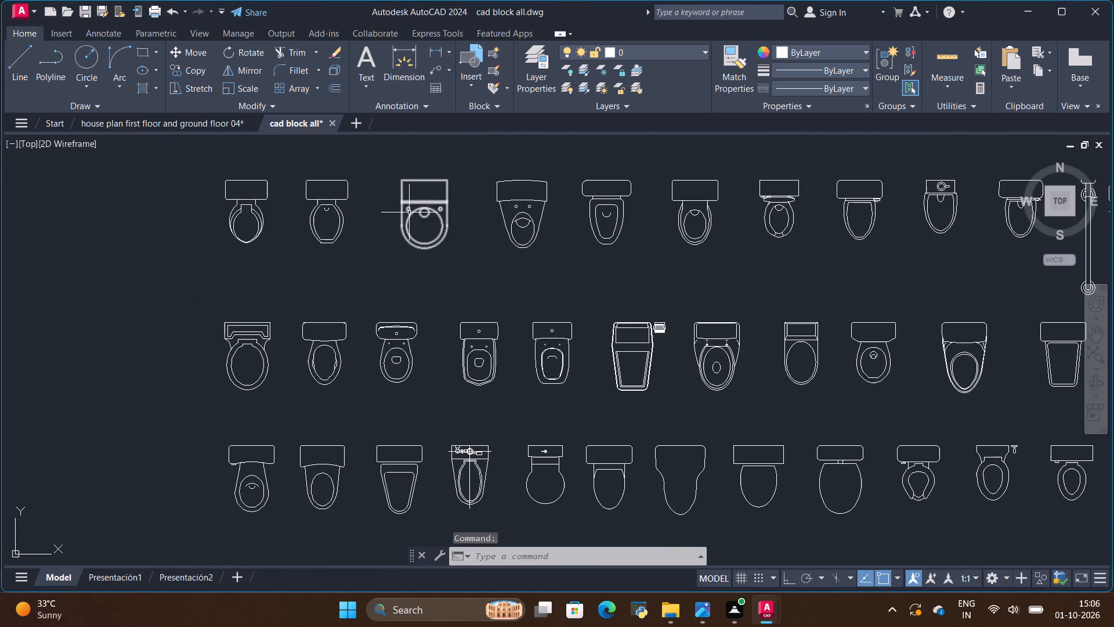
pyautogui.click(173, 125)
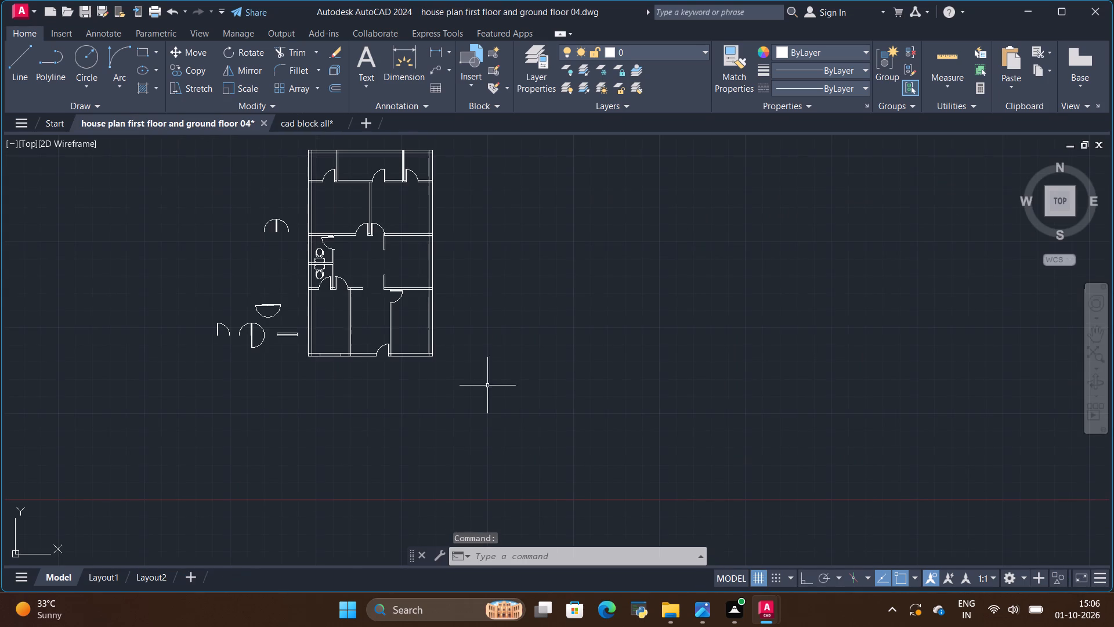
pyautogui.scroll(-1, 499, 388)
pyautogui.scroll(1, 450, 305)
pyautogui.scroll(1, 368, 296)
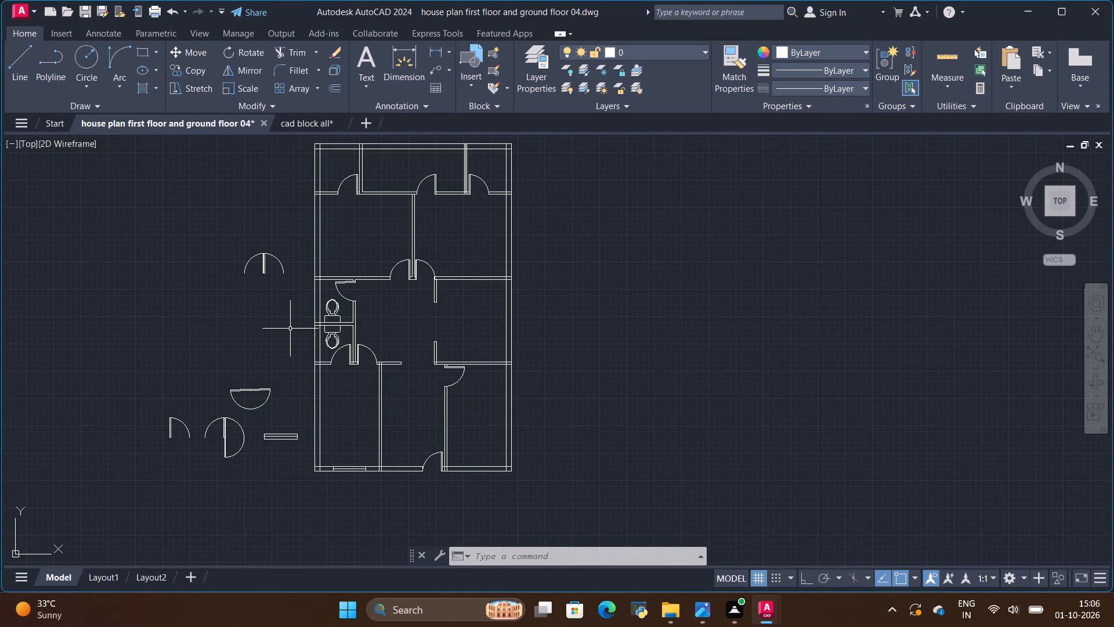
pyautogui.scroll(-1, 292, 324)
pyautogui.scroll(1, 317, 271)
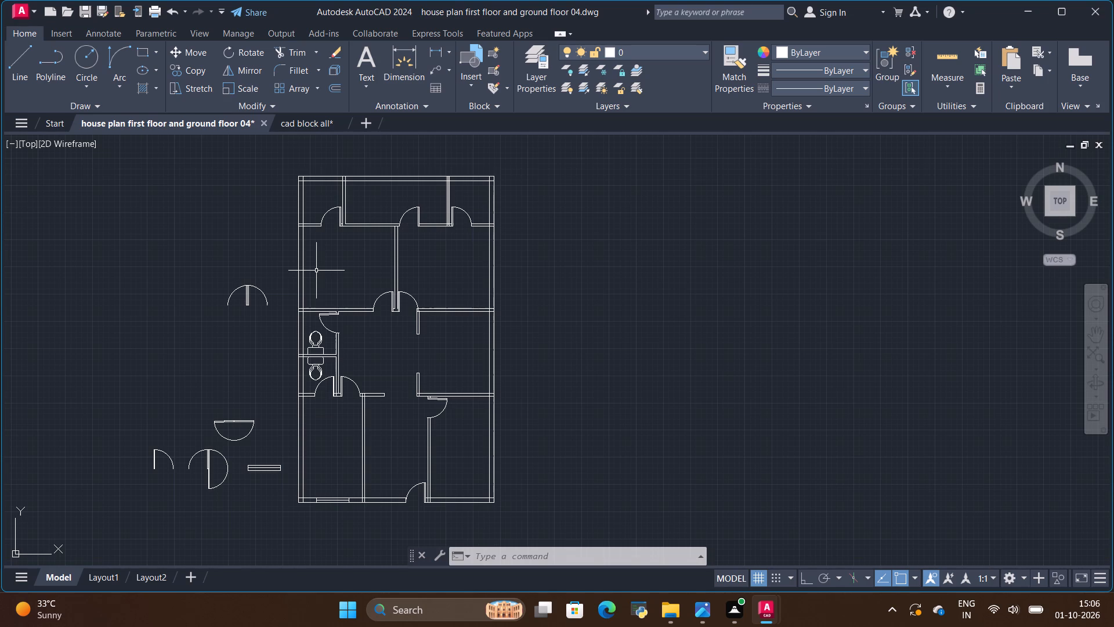
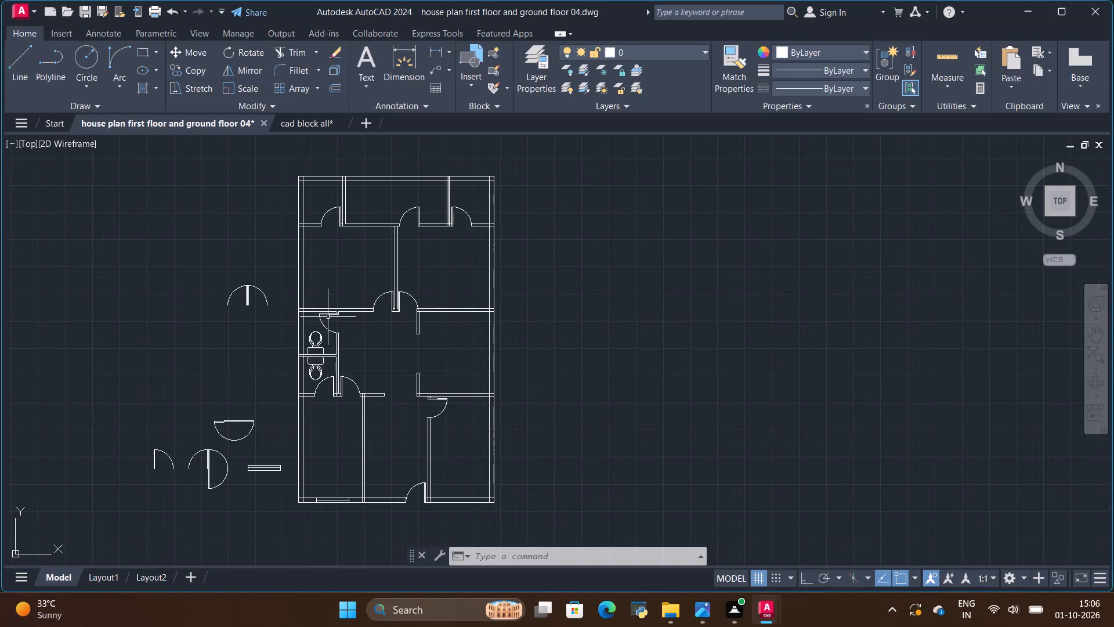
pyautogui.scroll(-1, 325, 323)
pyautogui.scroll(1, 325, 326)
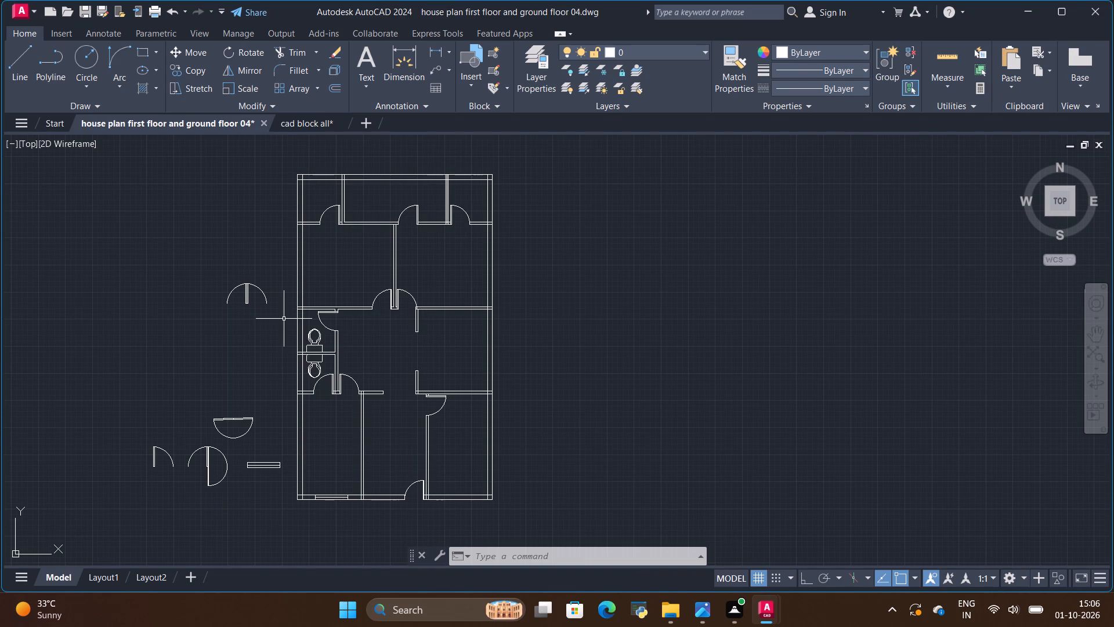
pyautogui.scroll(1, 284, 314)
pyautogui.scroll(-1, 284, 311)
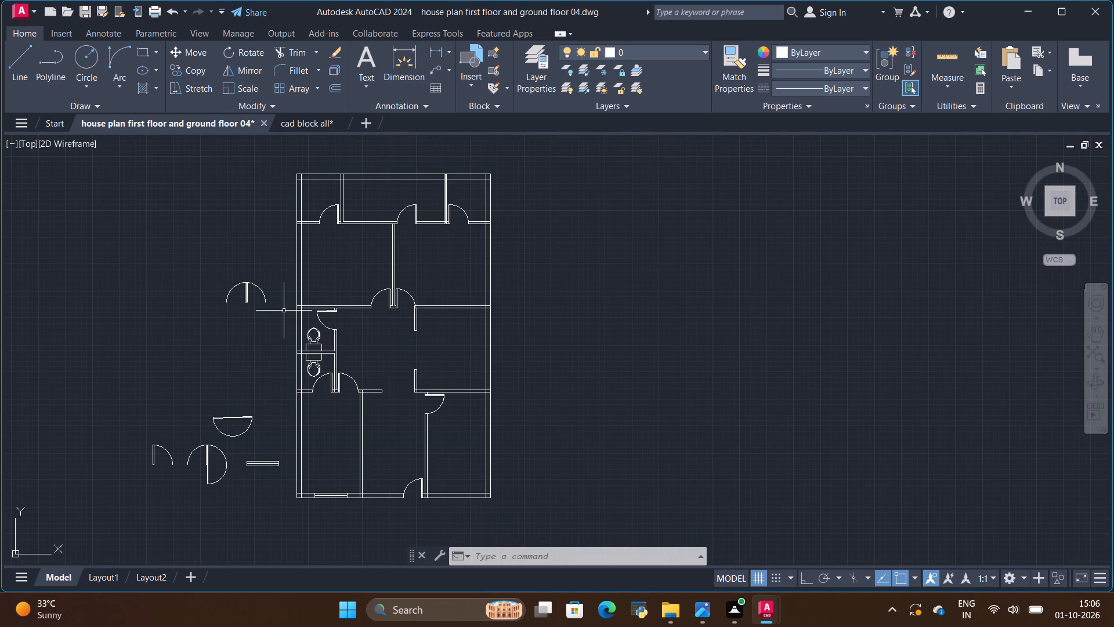
# Switch to the reference ground floor plan image in Photos and examine the room layout with its fixtures and furniture.
pyautogui.hotkey('alt', 'Tab')
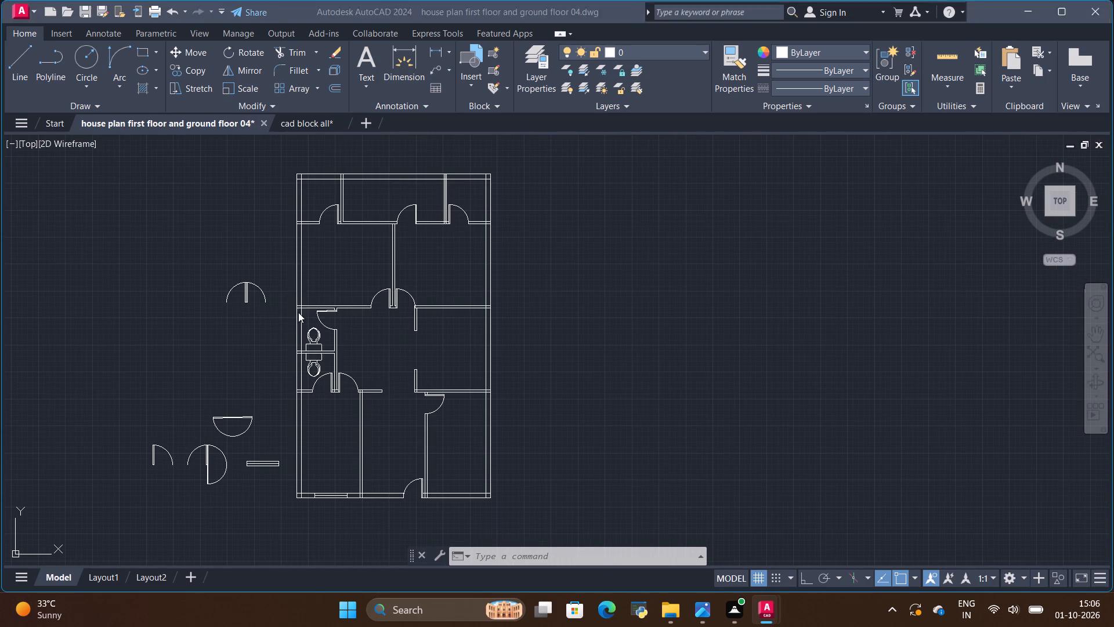
pyautogui.hotkey('alt', 'Tab')
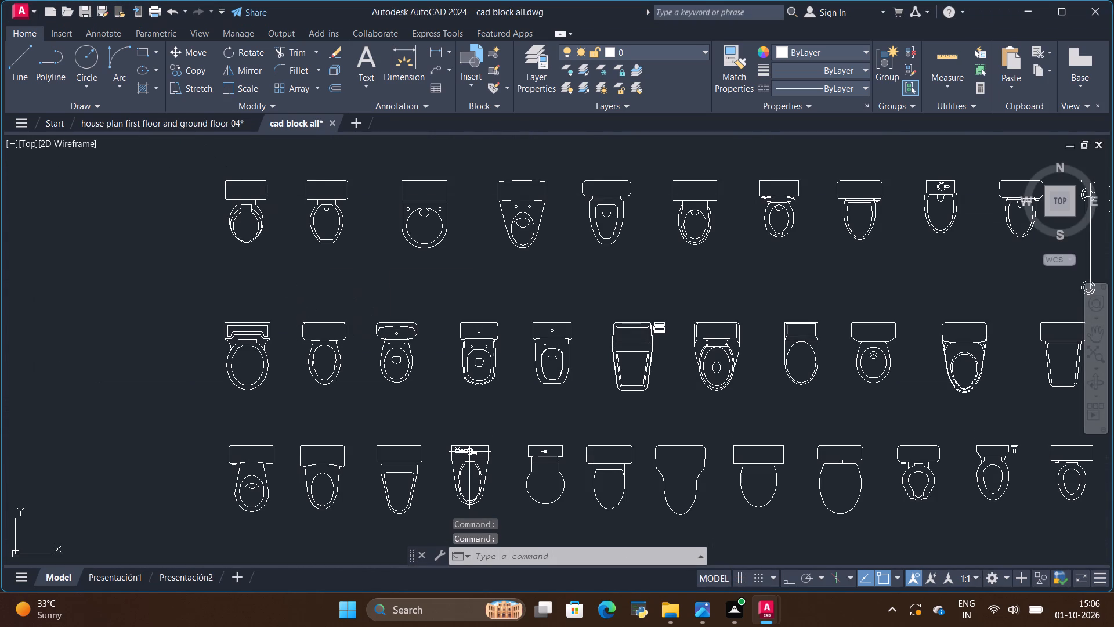
pyautogui.click(162, 124)
pyautogui.click(693, 616)
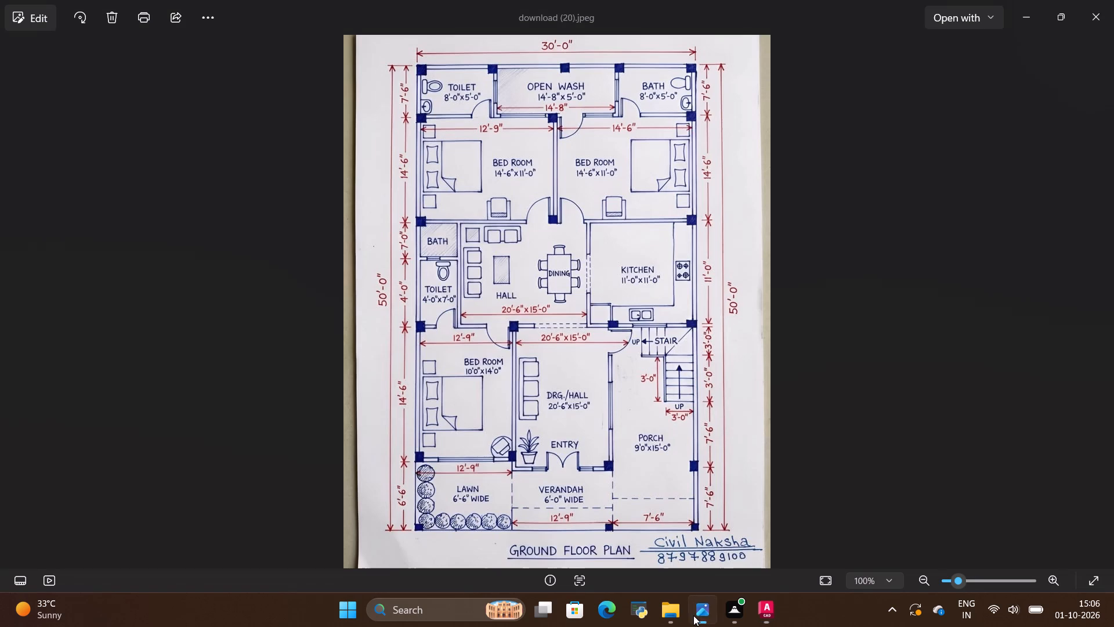
pyautogui.scroll(-1, 461, 281)
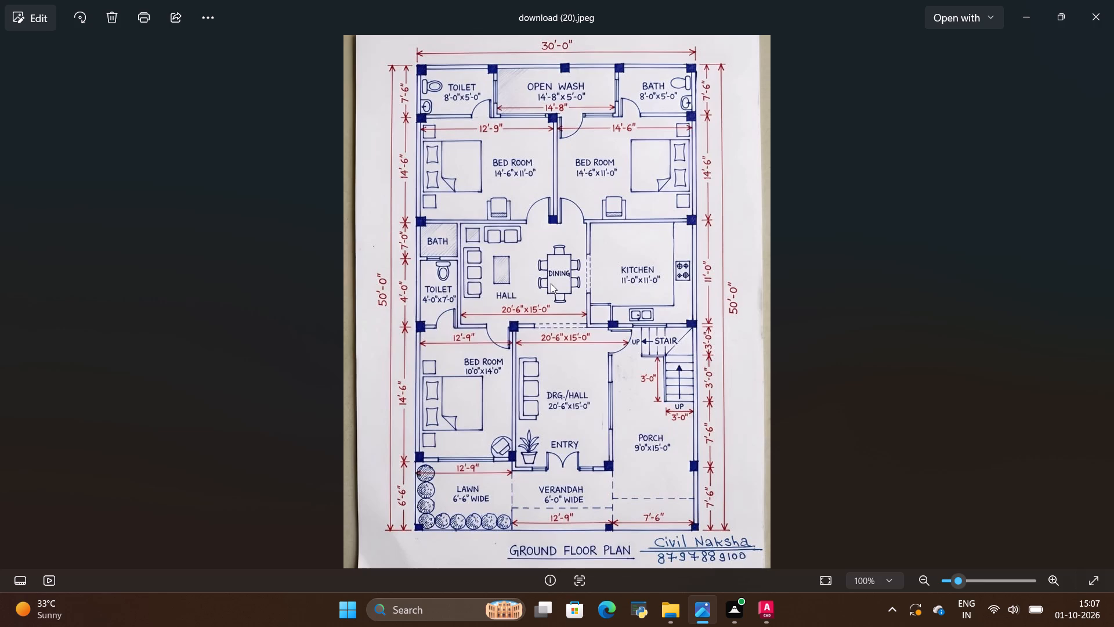
pyautogui.scroll(1, 602, 306)
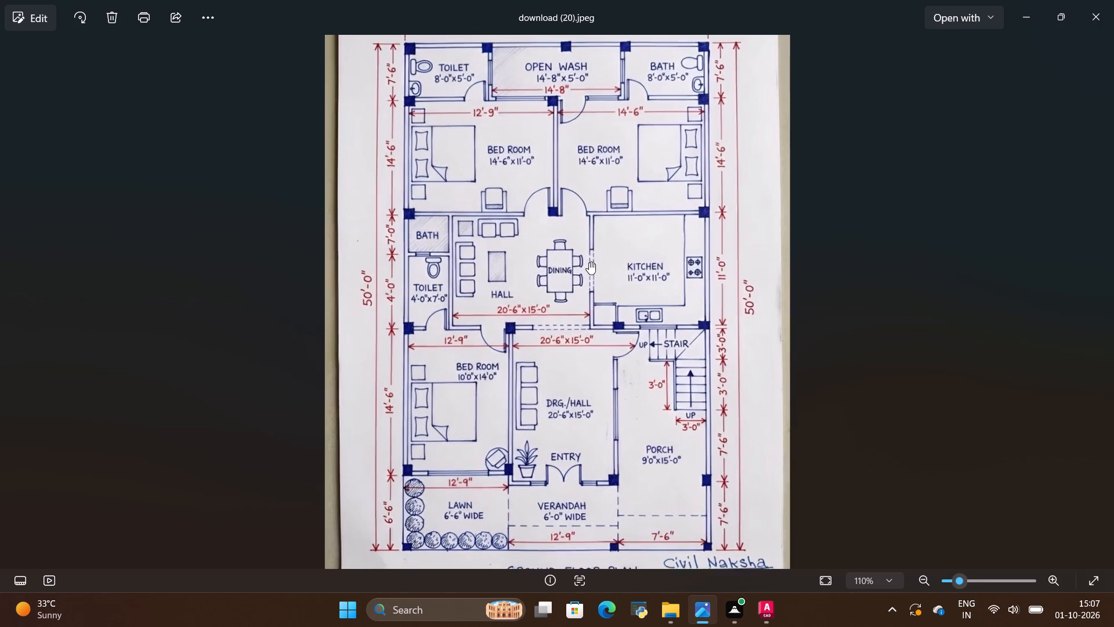
pyautogui.scroll(3, 537, 156)
pyautogui.scroll(1, 534, 271)
pyautogui.scroll(-8, 534, 271)
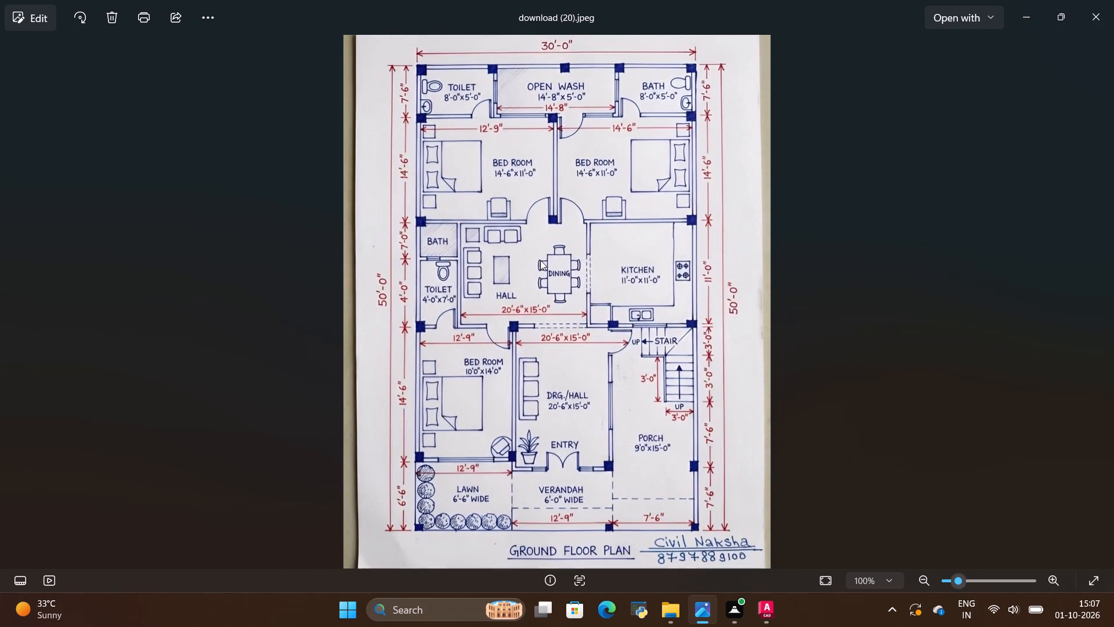
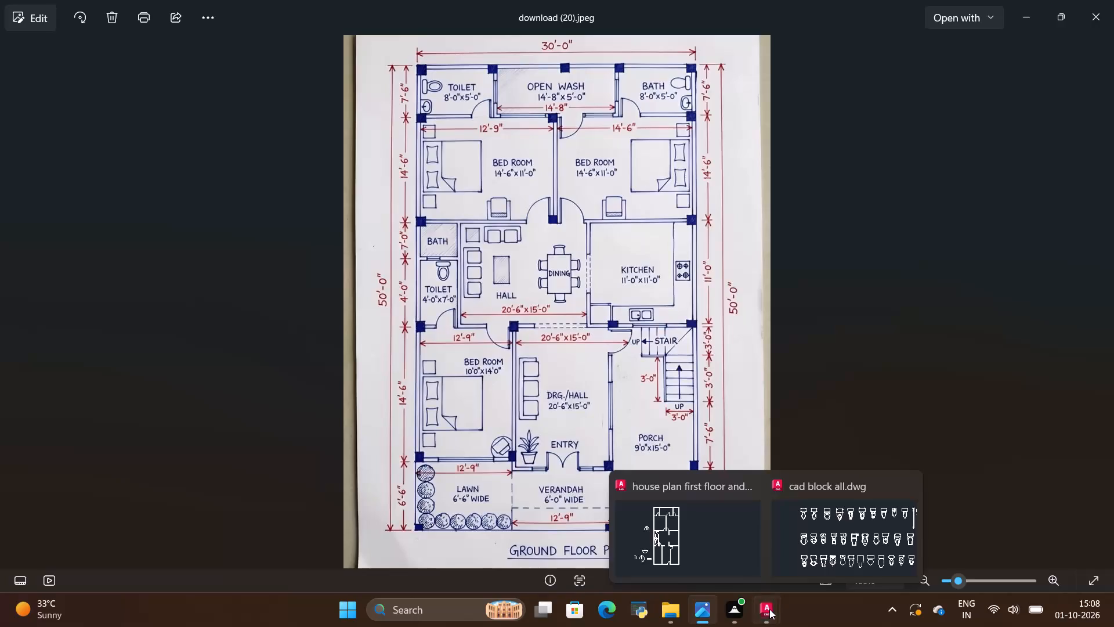
# Switch to the house plan drawing in AutoCAD to review its layout, and return to the reference ground floor plan in Photos for comparison.
pyautogui.click(692, 542)
pyautogui.scroll(-1, 596, 402)
pyautogui.scroll(1, 469, 383)
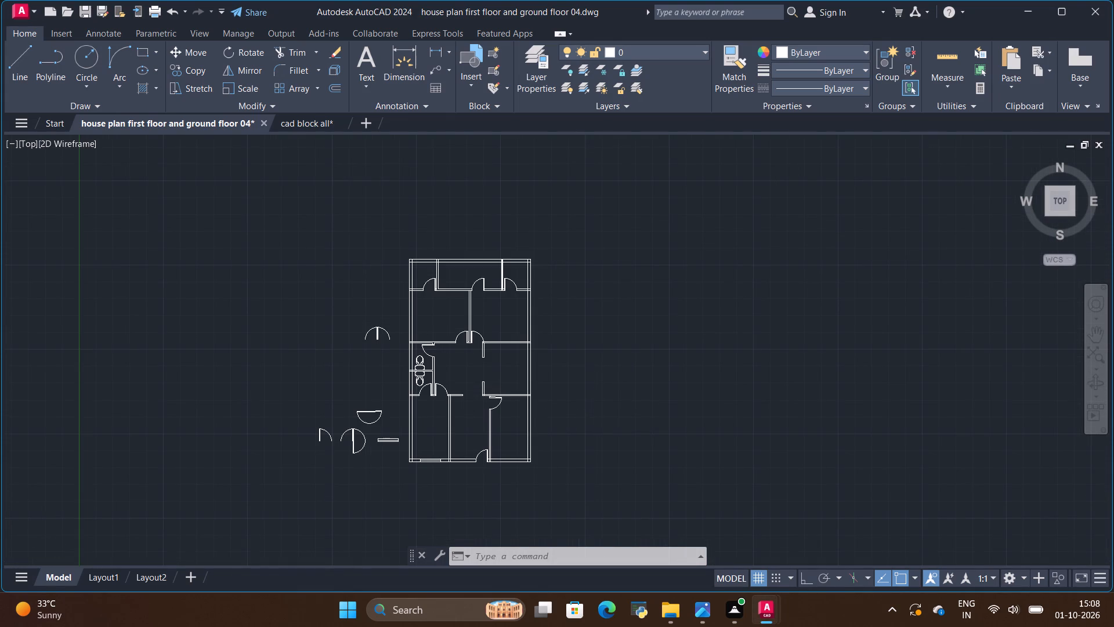
pyautogui.hotkey('alt', 'Tab')
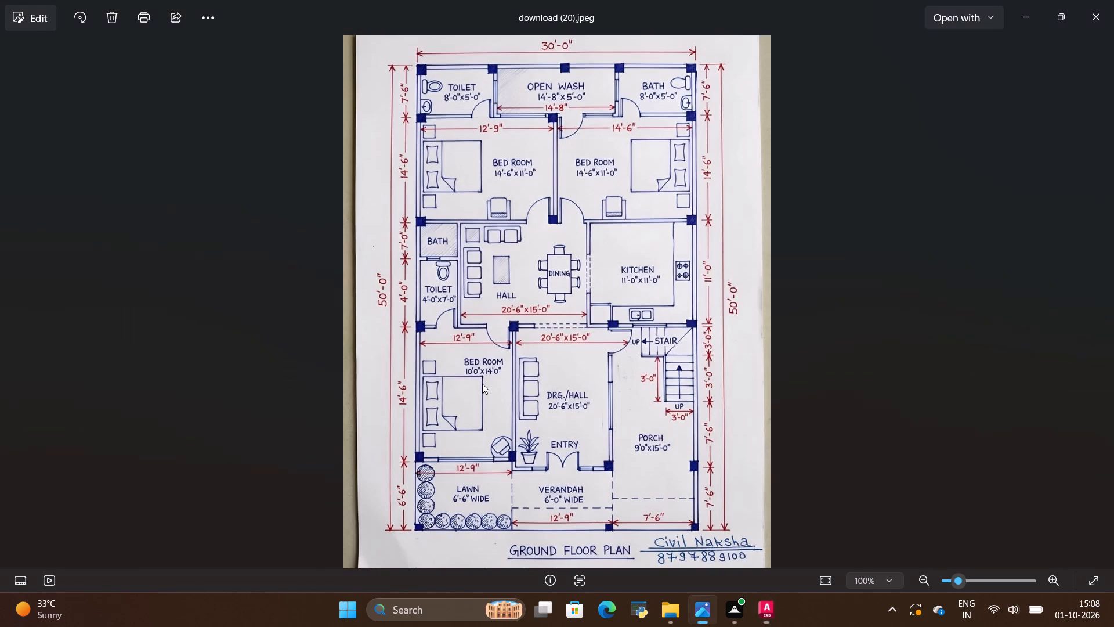
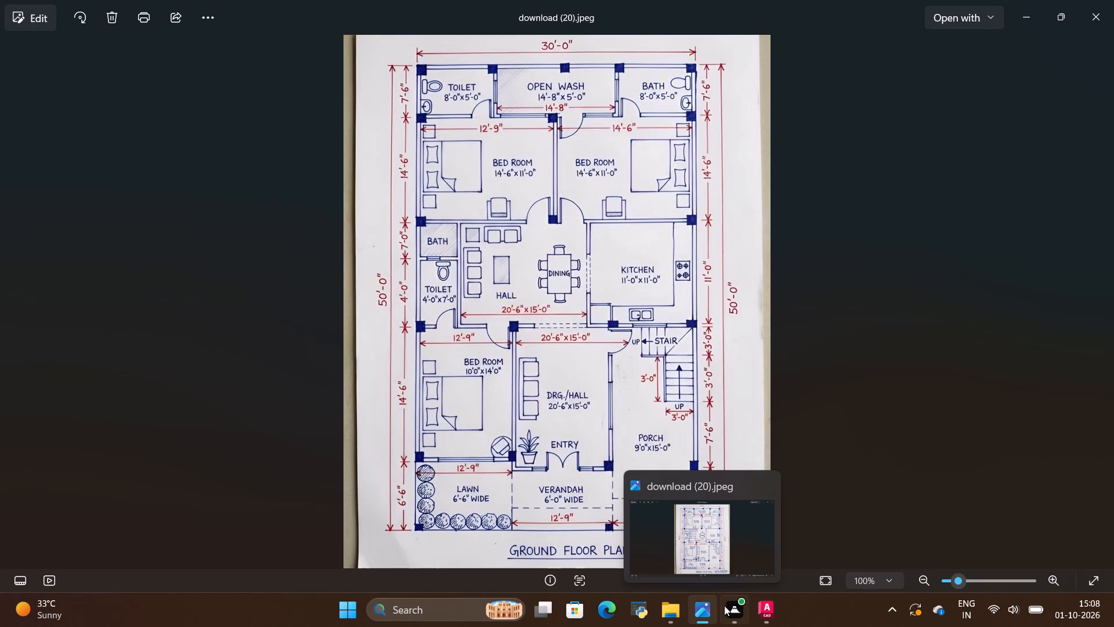
# Look through the sofa blocks in the cad block all drawing, including the L-shaped corner sofas.
pyautogui.click(766, 611)
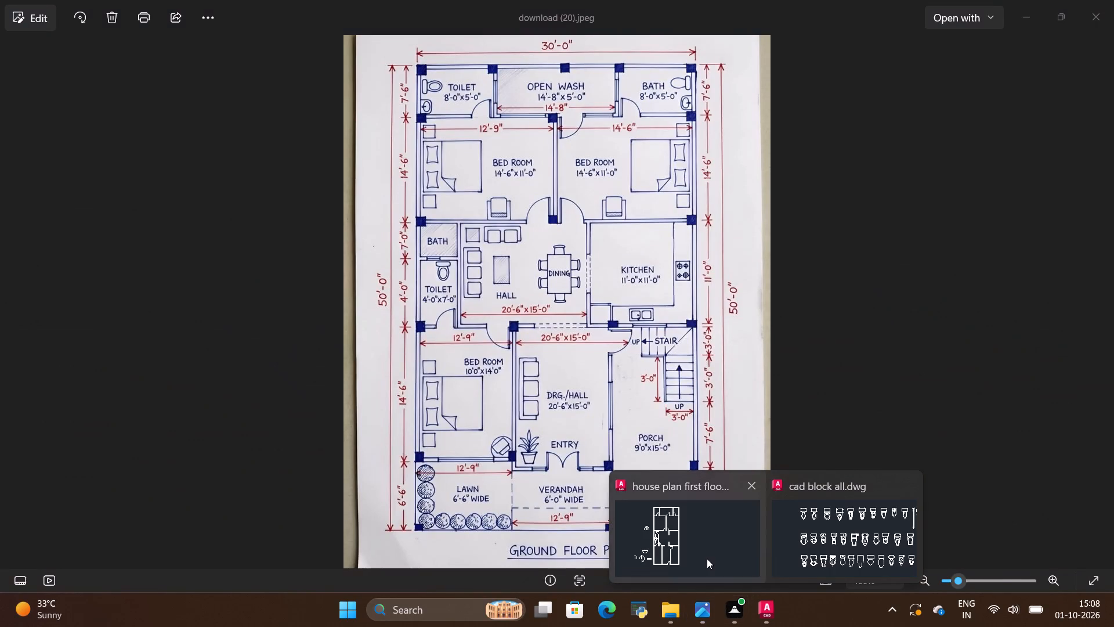
pyautogui.click(718, 530)
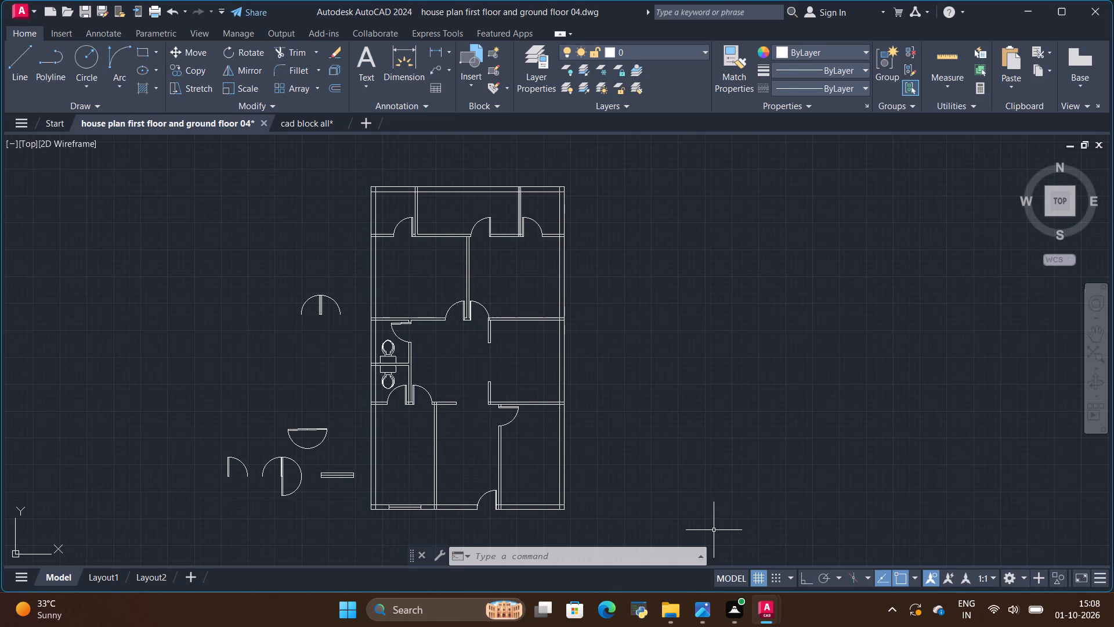
pyautogui.scroll(-1, 429, 301)
pyautogui.scroll(1, 429, 301)
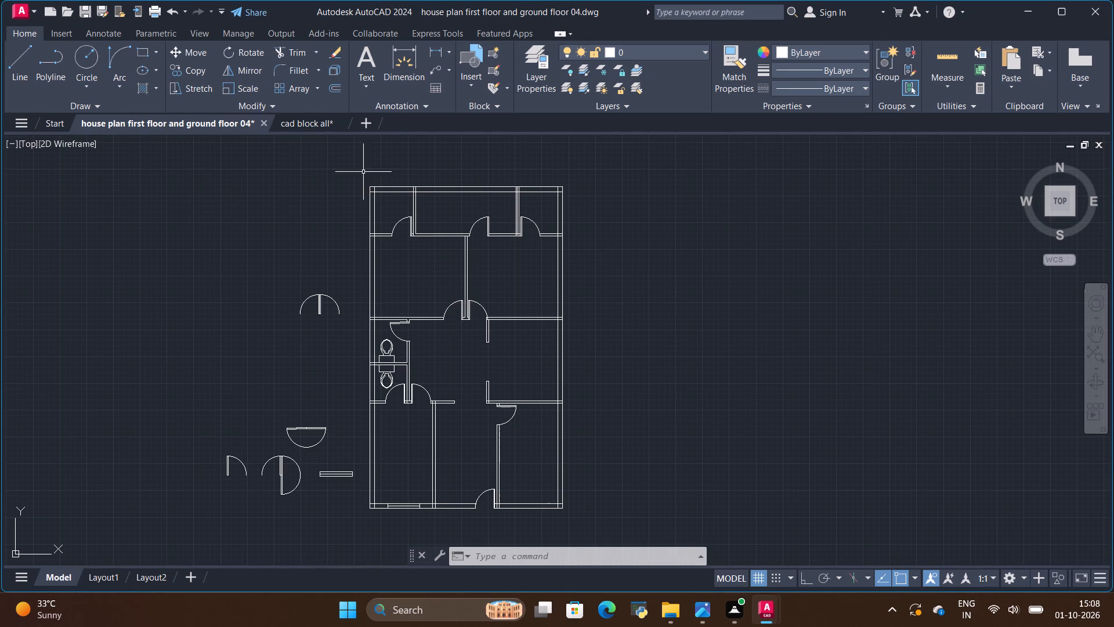
pyautogui.click(295, 117)
pyautogui.scroll(-3, 615, 262)
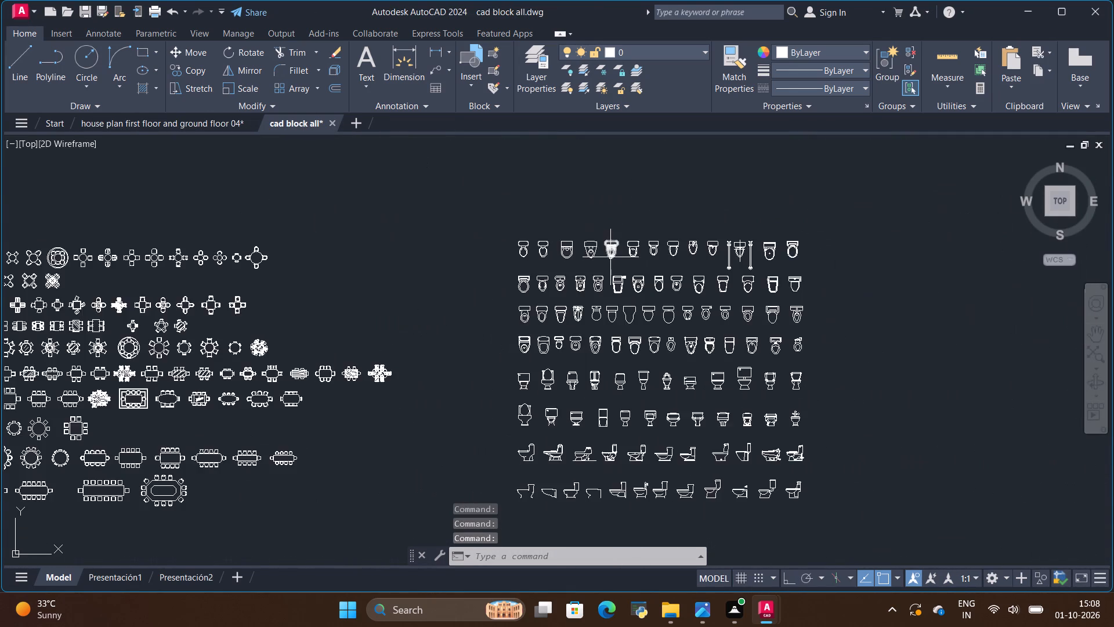
pyautogui.scroll(-1, 610, 257)
pyautogui.scroll(-1, 525, 252)
pyautogui.scroll(1, 63, 203)
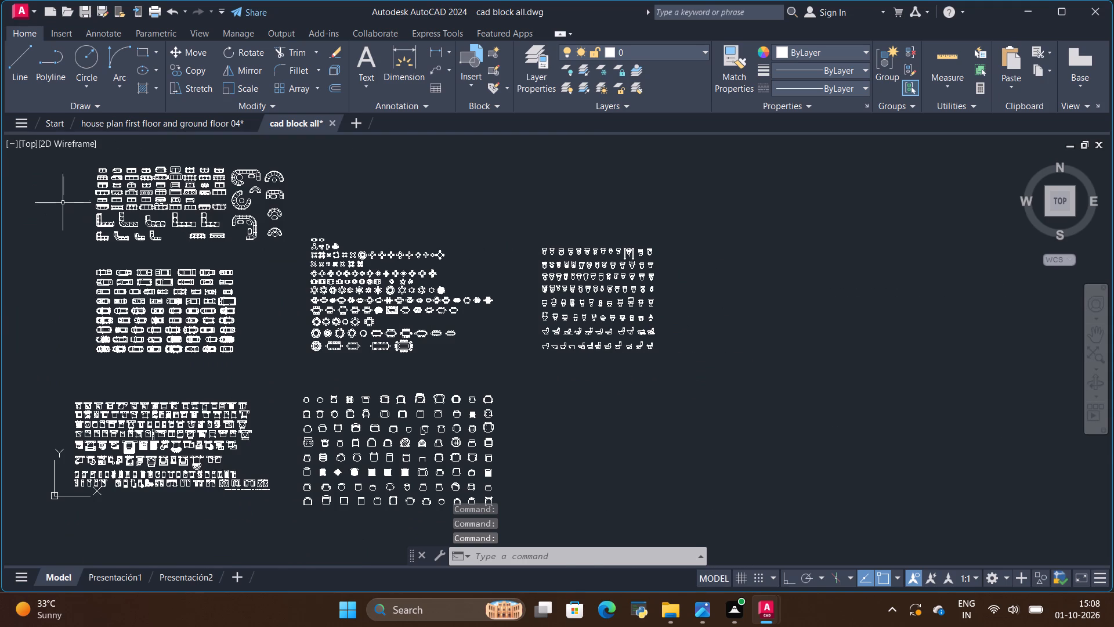
pyautogui.scroll(1, 63, 203)
pyautogui.scroll(-1, 409, 299)
pyautogui.scroll(2, 240, 207)
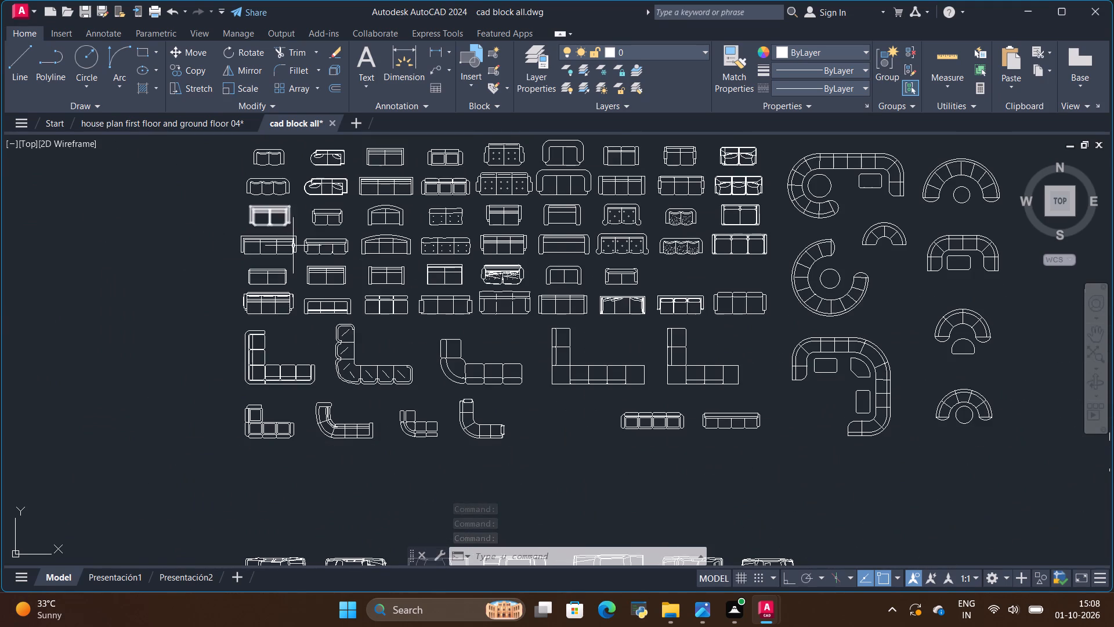
pyautogui.scroll(1, 324, 319)
pyautogui.click(341, 344)
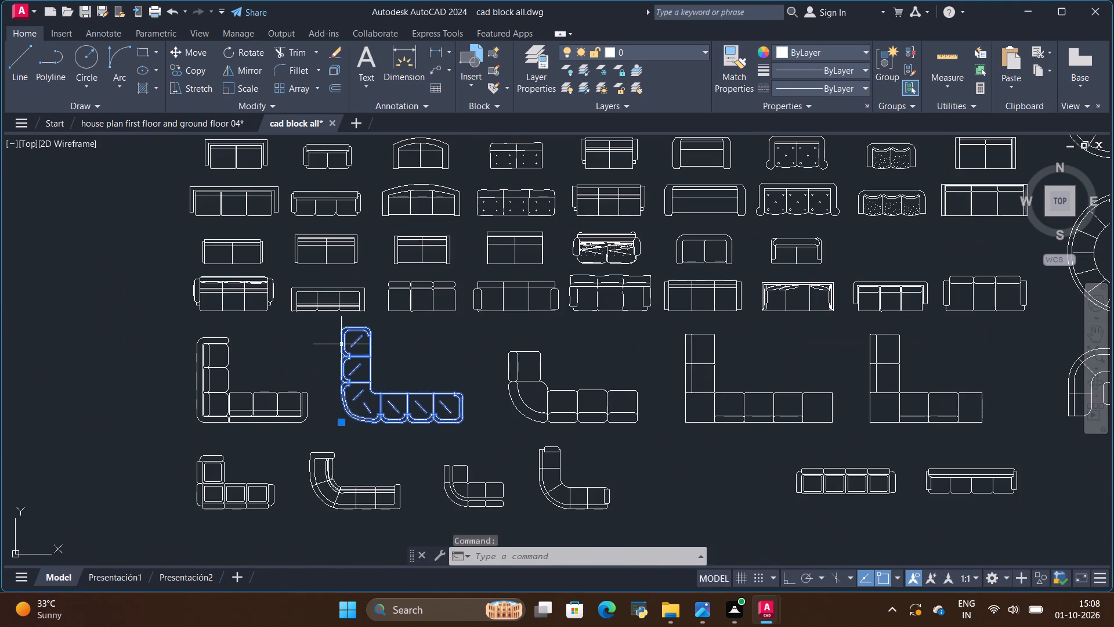
pyautogui.click(364, 443)
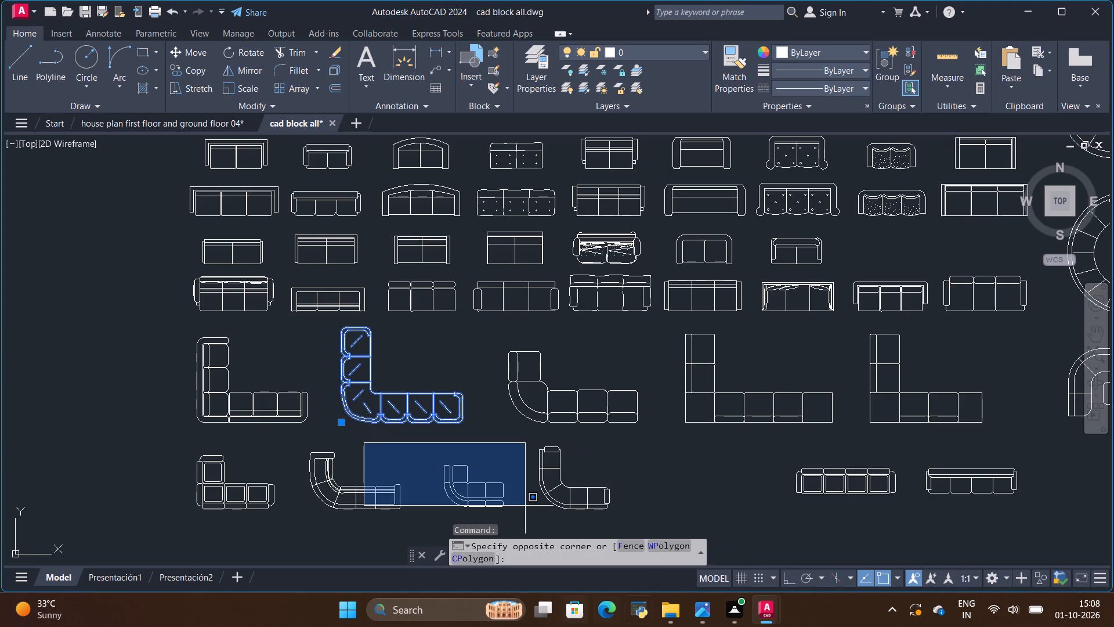
# Compare the reference ground floor plan in Photos with the upper rooms of the house plan drawing in AutoCAD.
pyautogui.click(697, 610)
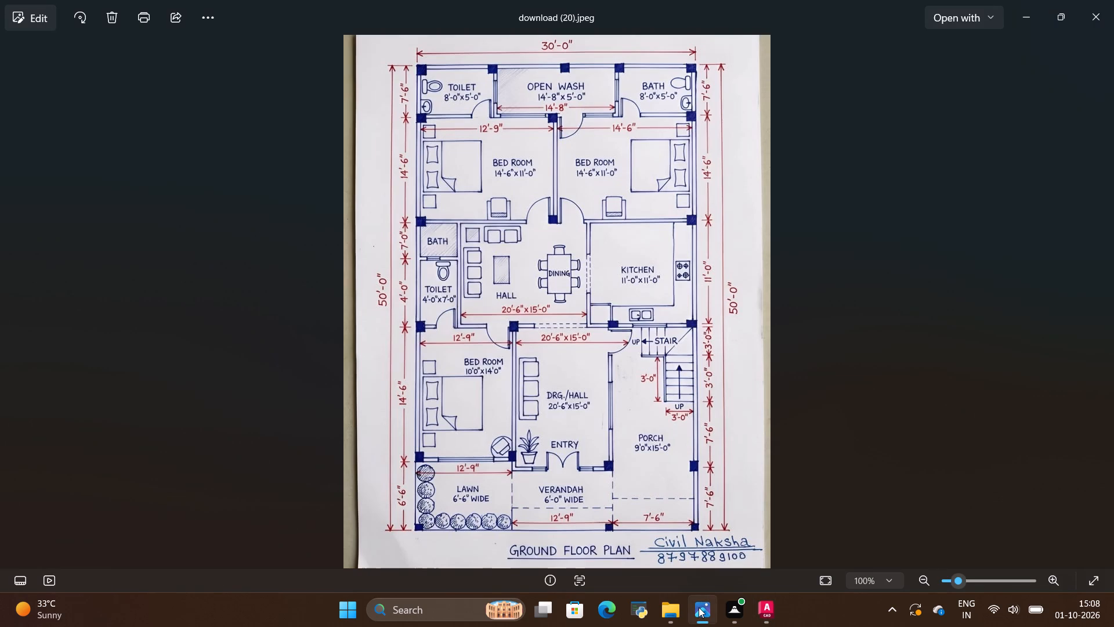
pyautogui.click(765, 615)
pyautogui.click(719, 553)
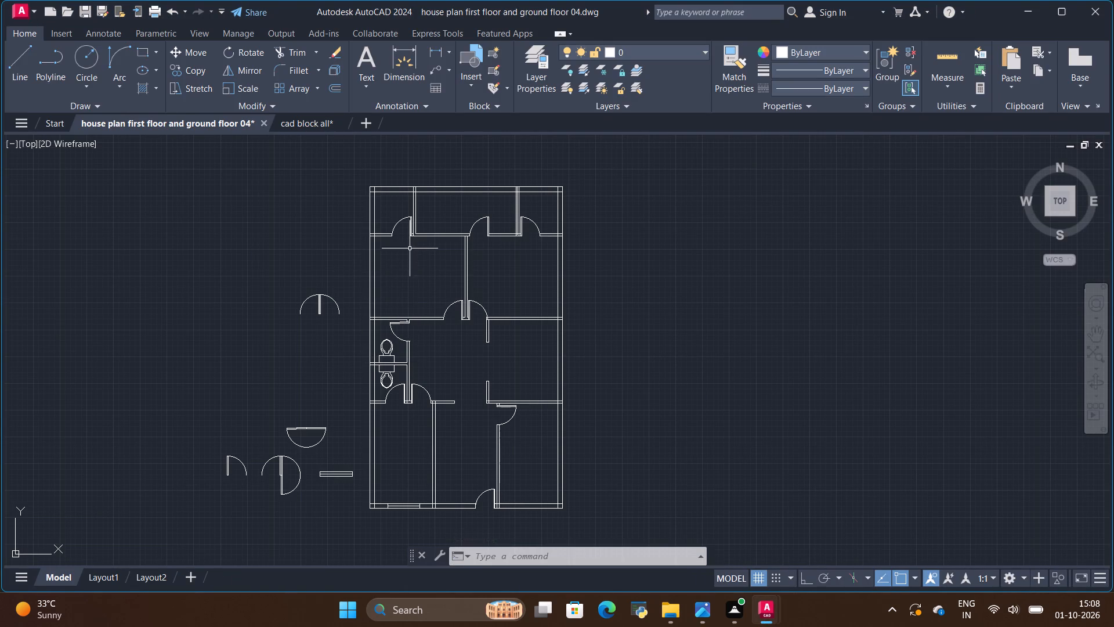
pyautogui.scroll(1, 435, 219)
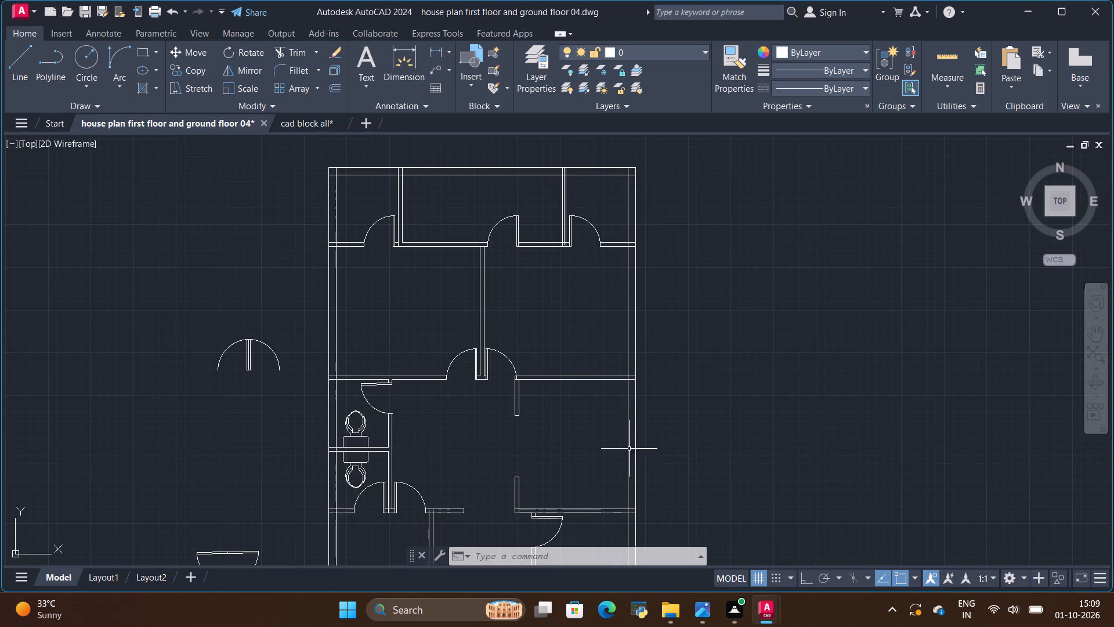
pyautogui.click(710, 610)
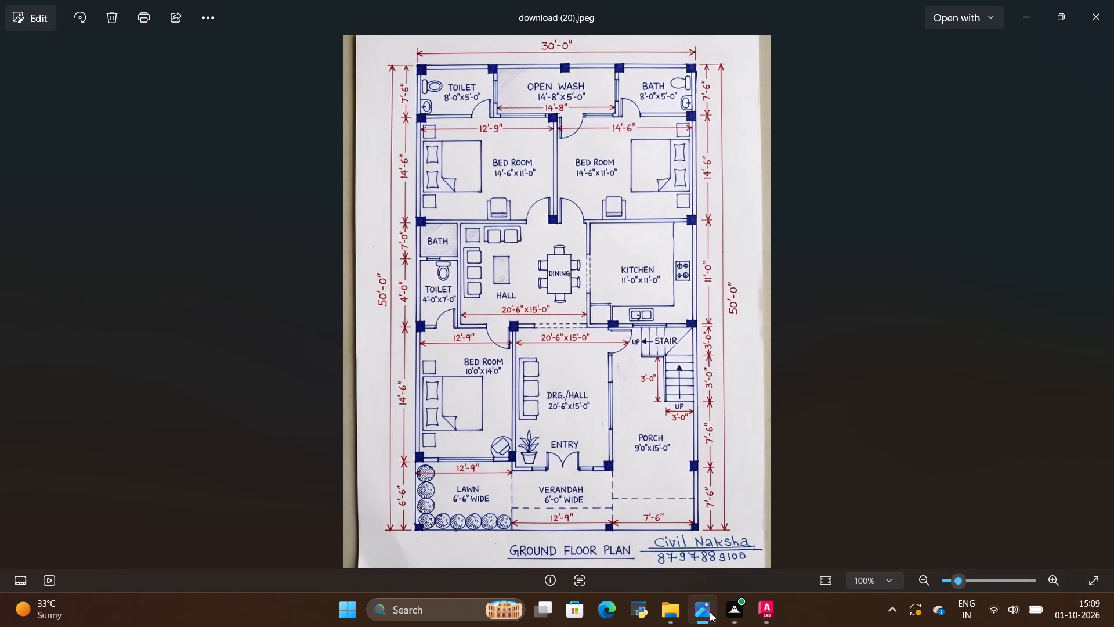
pyautogui.click(710, 612)
# Copy the toilet block from the small bath beside the hall into the toilet and the bath flanking the open wash.
pyautogui.scroll(2, 360, 437)
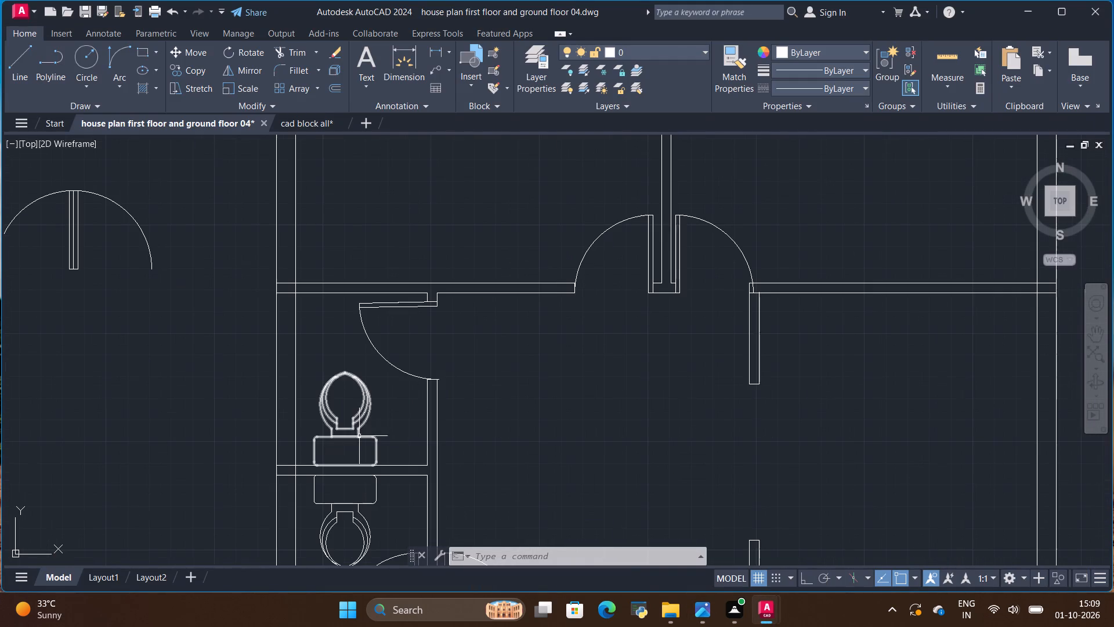
pyautogui.click(361, 431)
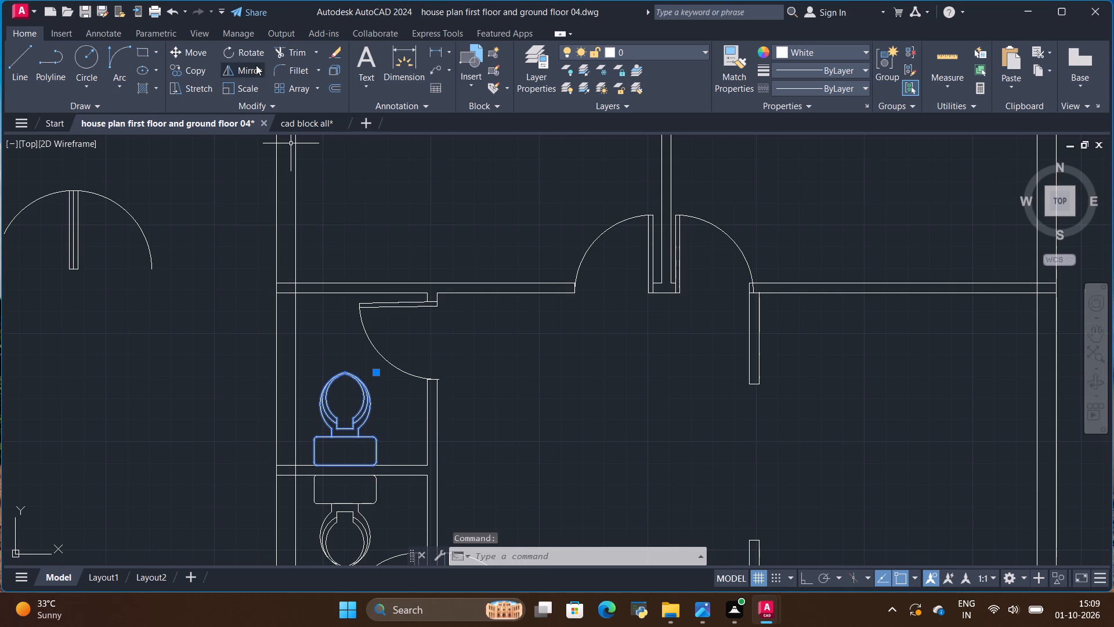
pyautogui.click(201, 72)
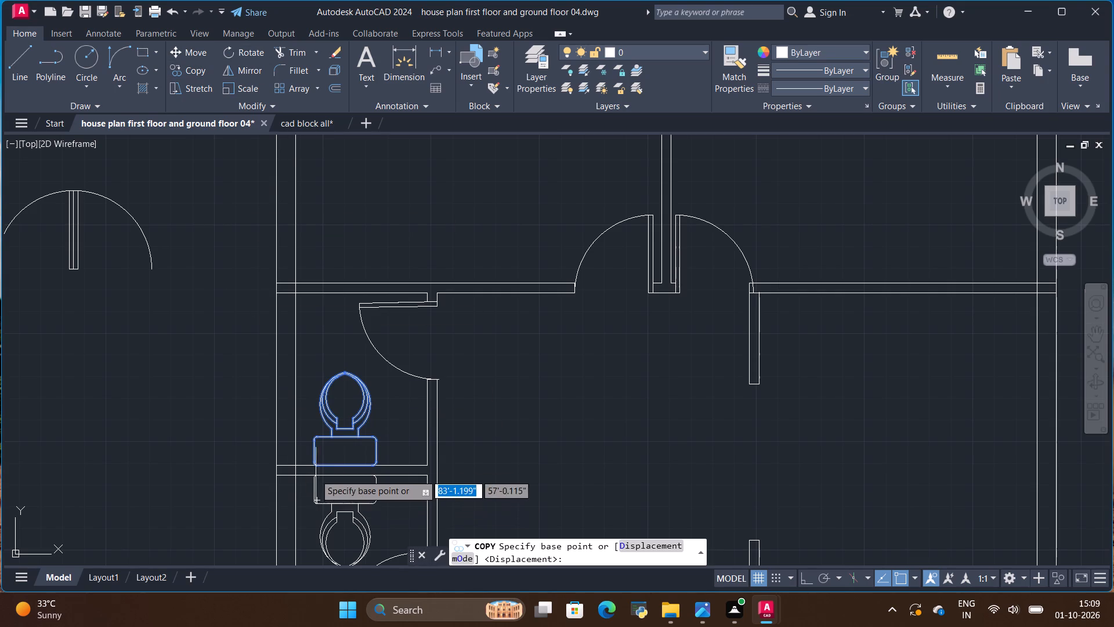
pyautogui.click(312, 466)
pyautogui.scroll(-3, 540, 421)
pyautogui.scroll(2, 493, 270)
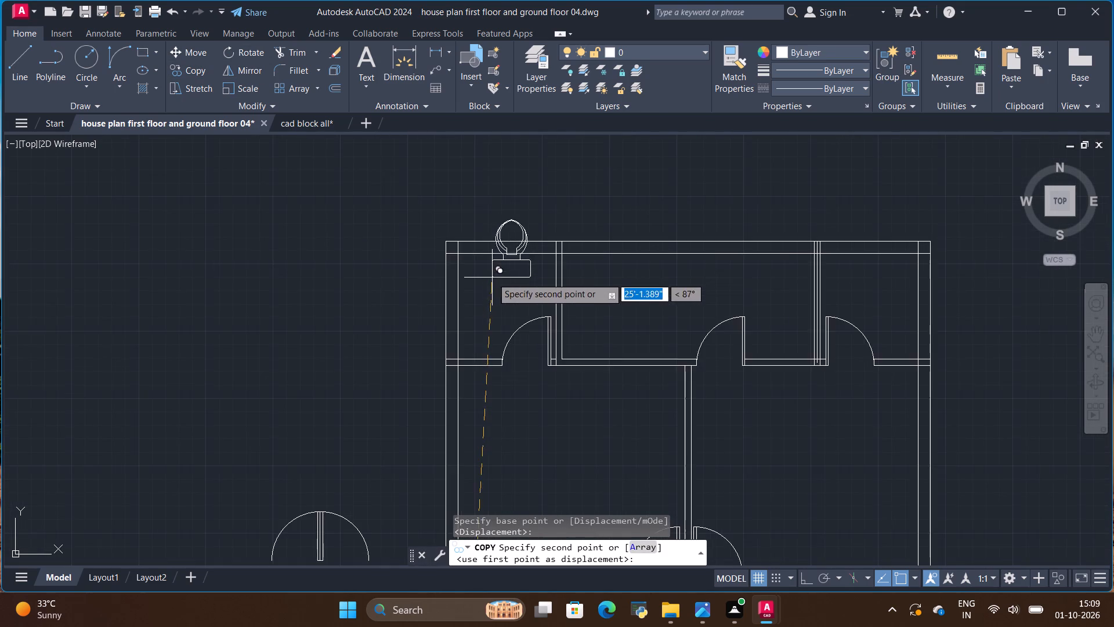
pyautogui.scroll(1, 485, 288)
pyautogui.click(469, 331)
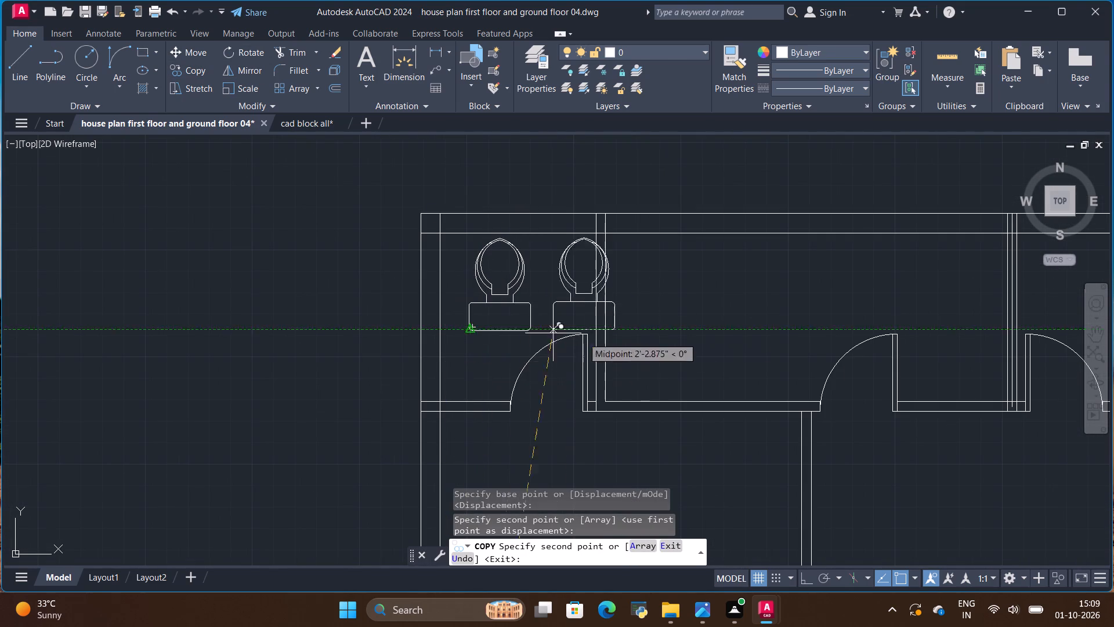
pyautogui.scroll(-1, 271, 398)
pyautogui.scroll(1, 775, 354)
pyautogui.click(776, 362)
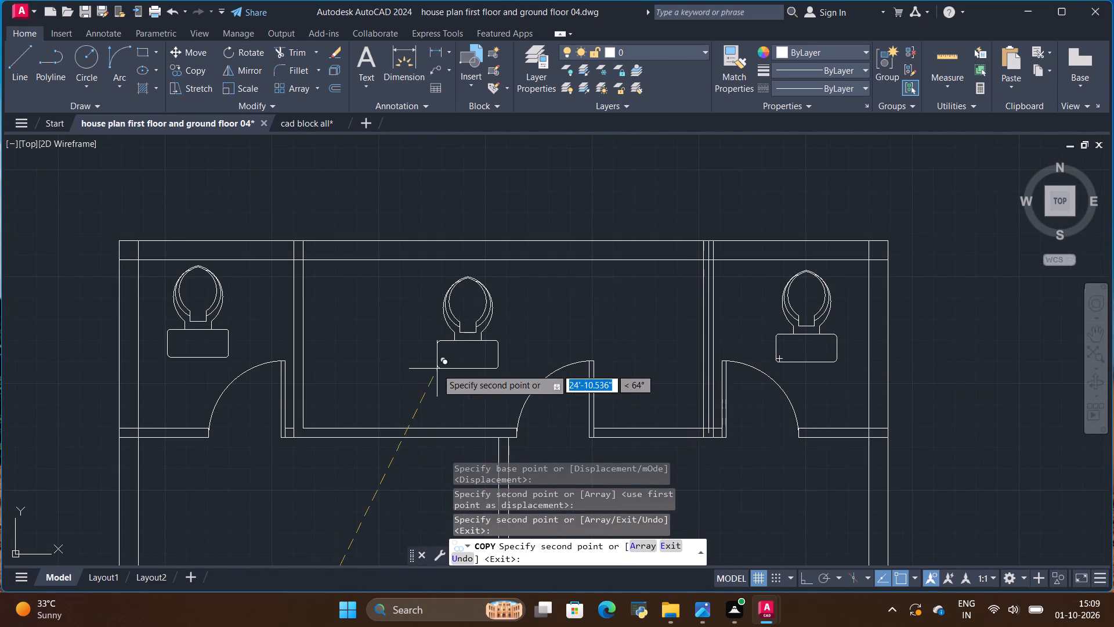
pyautogui.press('Escape')
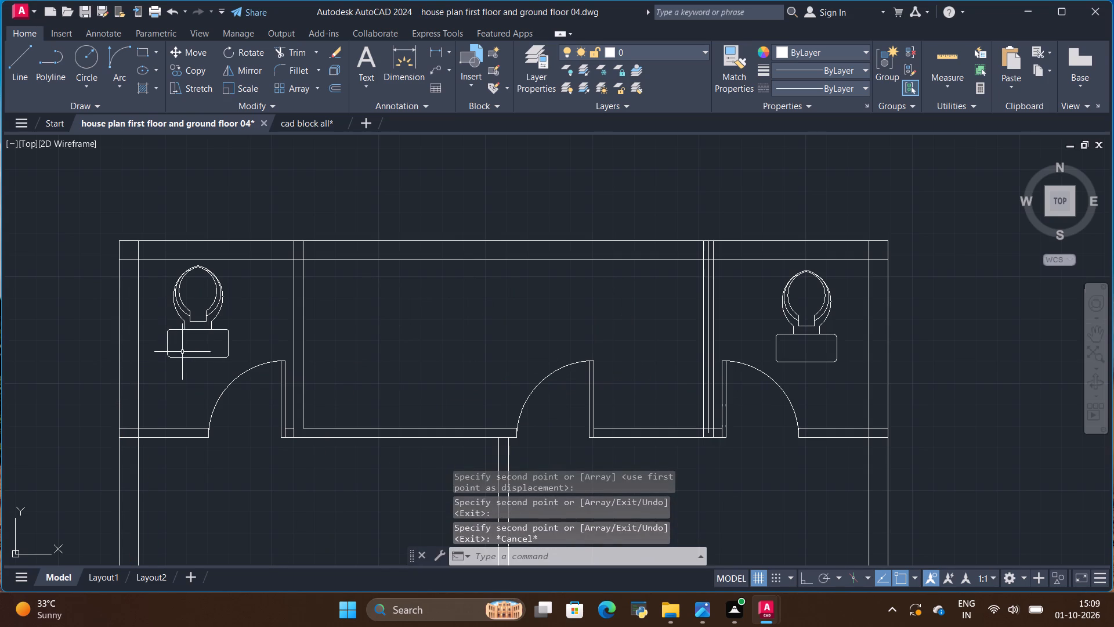
# Rotate the toilet block in the upper-left toilet room by 180° about its tank's lower-right corner.
pyautogui.click(186, 321)
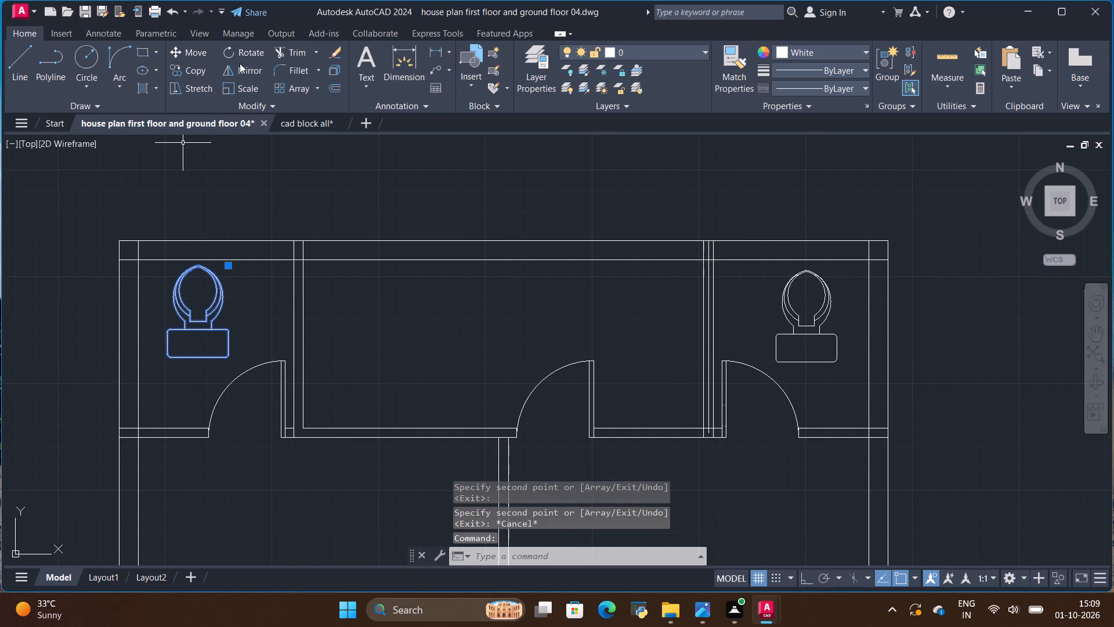
pyautogui.click(251, 52)
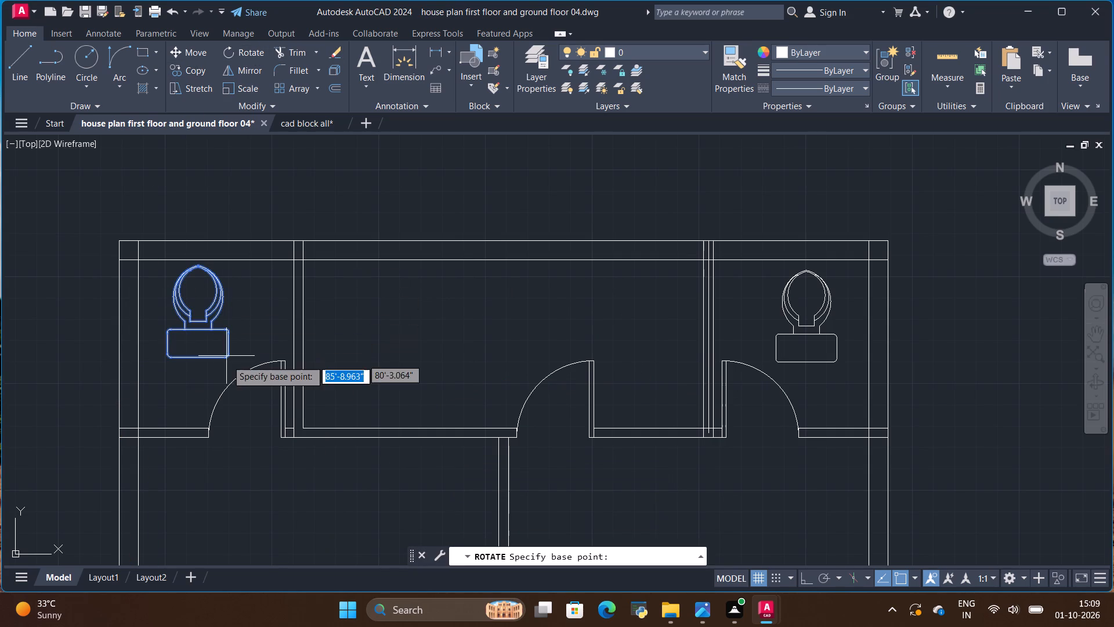
pyautogui.click(227, 358)
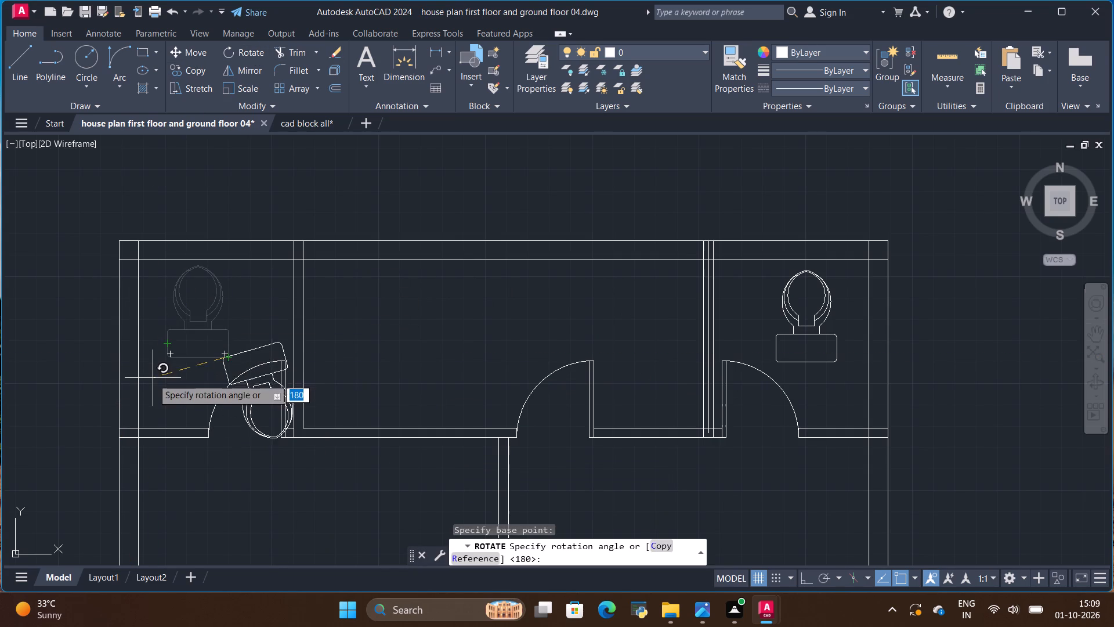
pyautogui.click(146, 361)
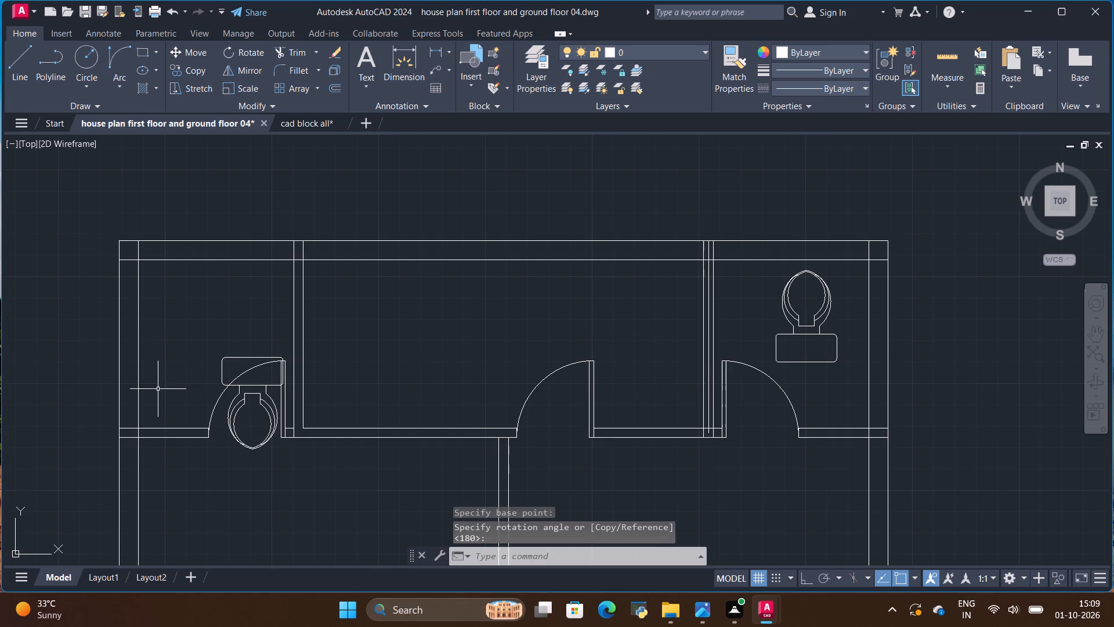
# Move the rotated toilet block up so its tank sits against the inner face of the top wall.
pyautogui.click(225, 358)
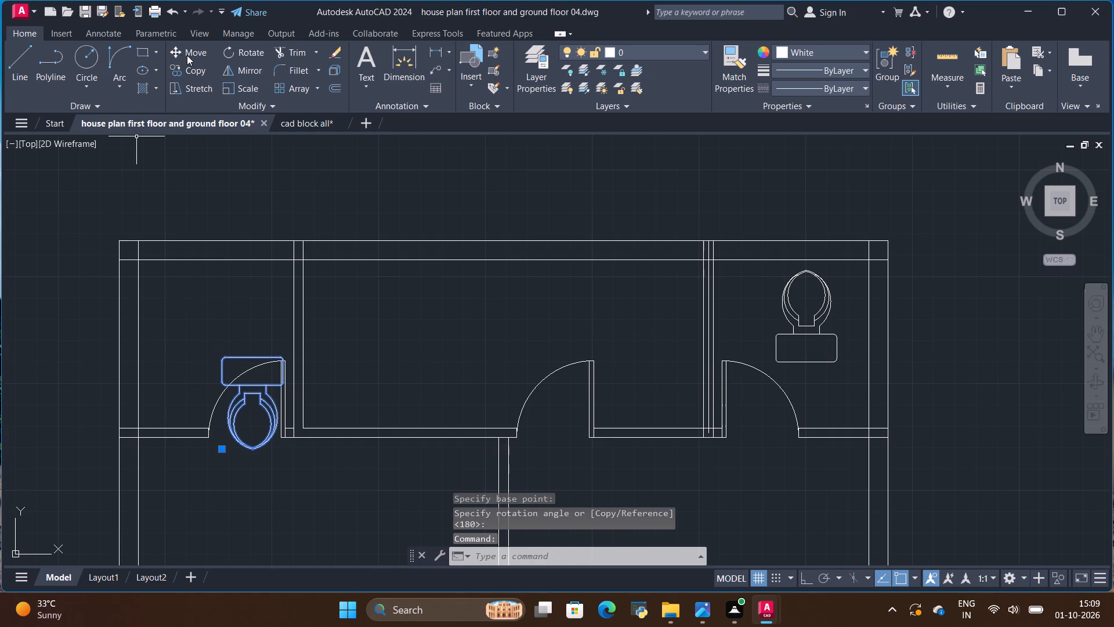
pyautogui.click(187, 54)
pyautogui.click(223, 359)
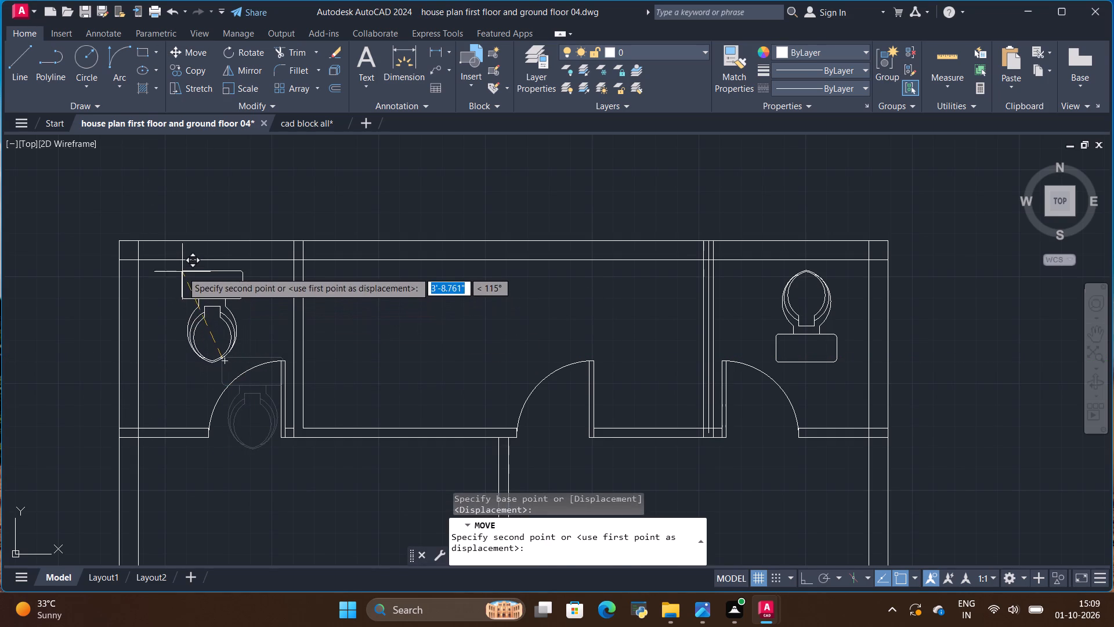
pyautogui.click(183, 260)
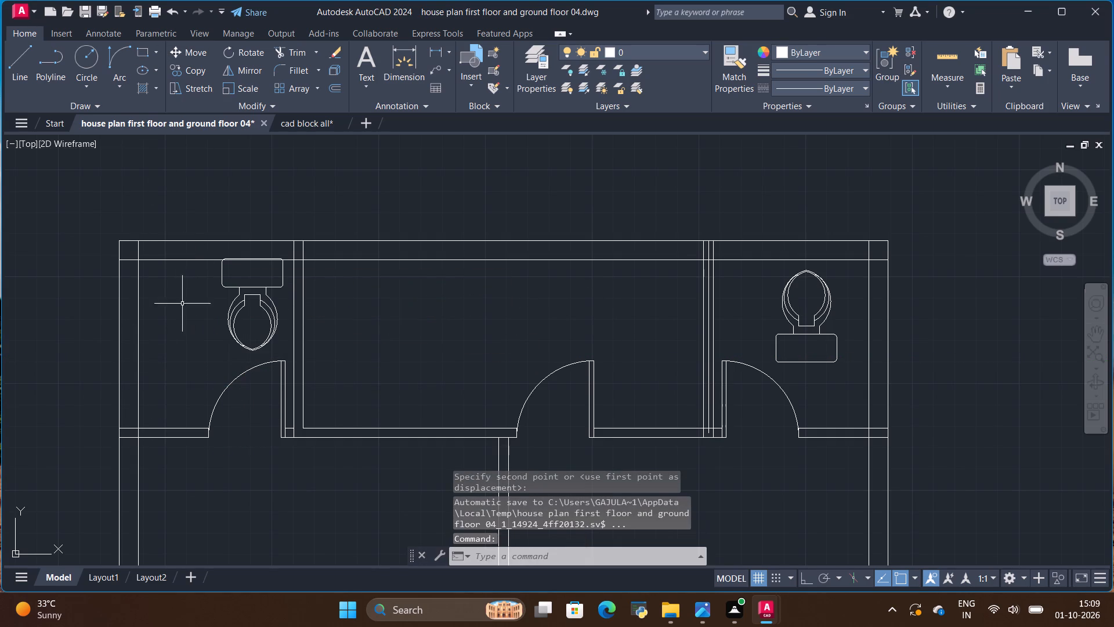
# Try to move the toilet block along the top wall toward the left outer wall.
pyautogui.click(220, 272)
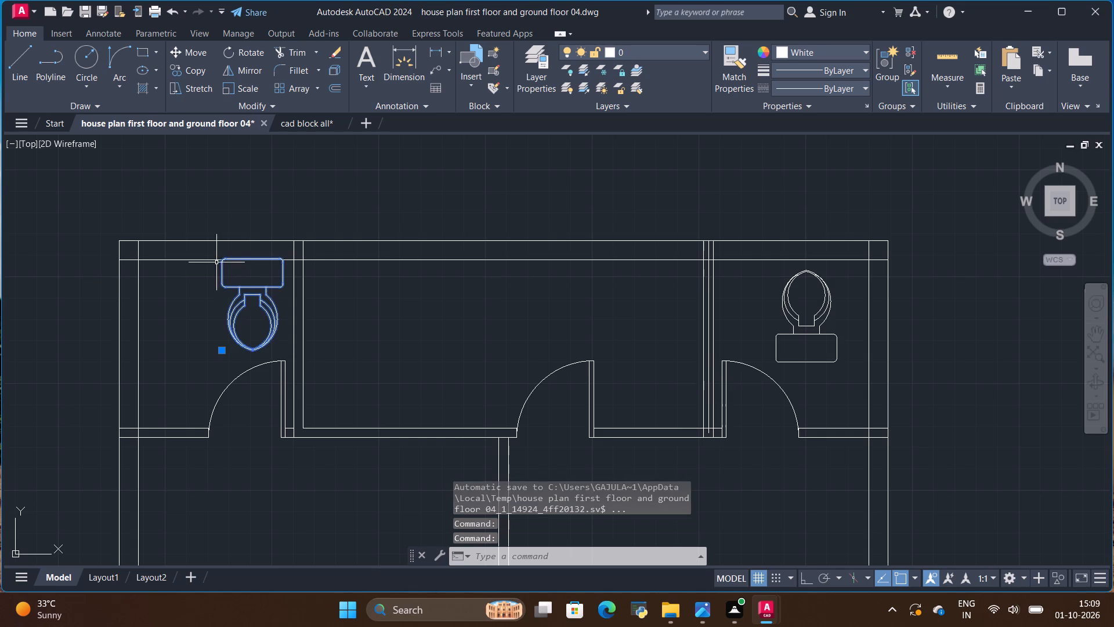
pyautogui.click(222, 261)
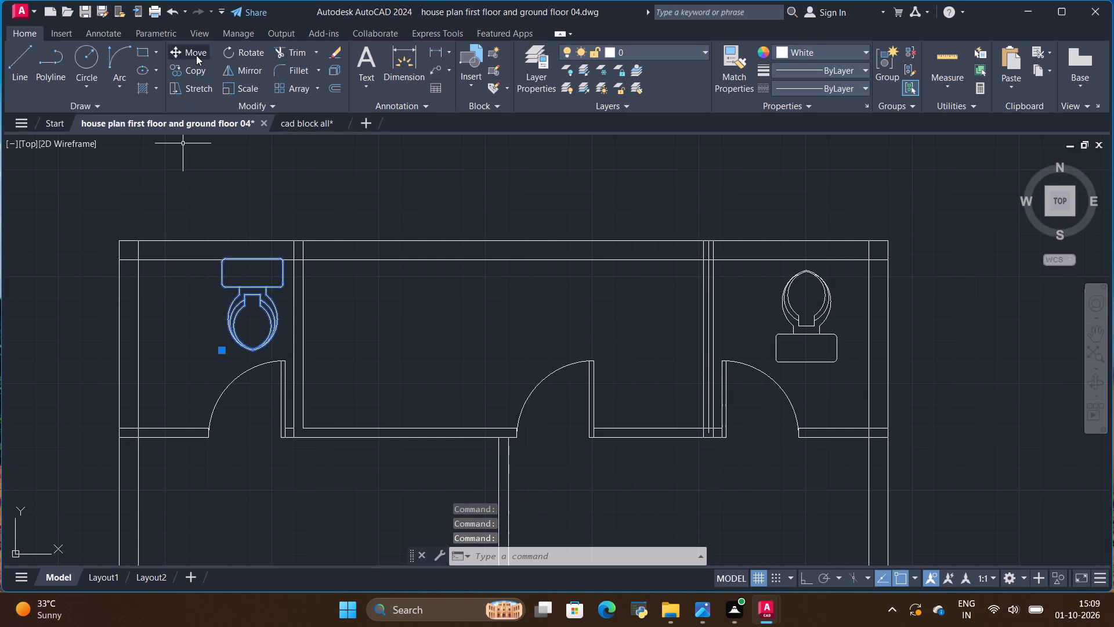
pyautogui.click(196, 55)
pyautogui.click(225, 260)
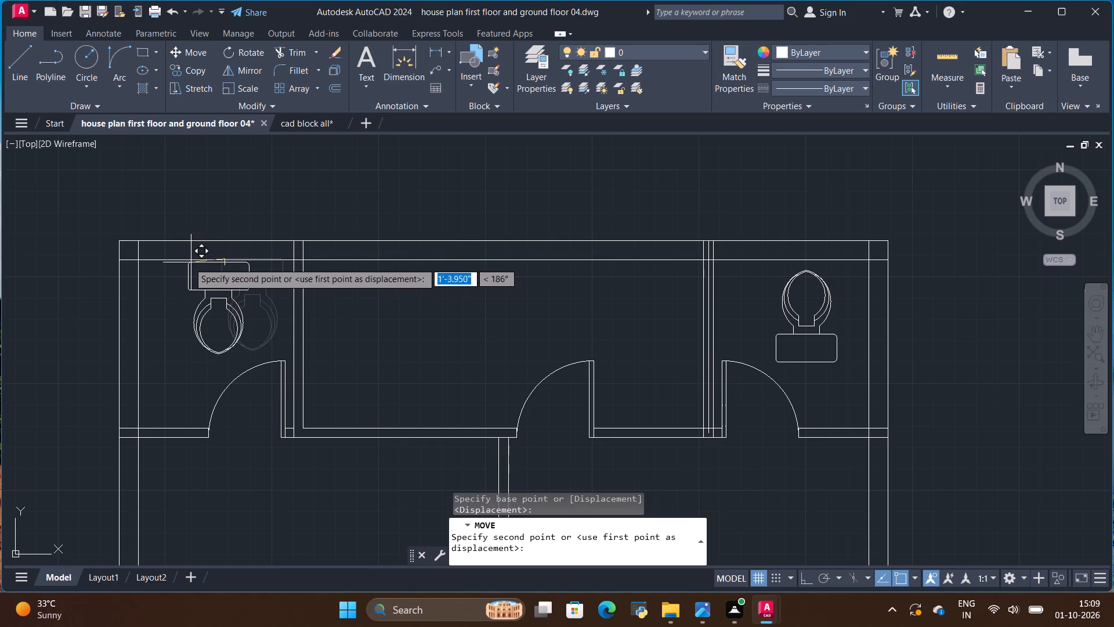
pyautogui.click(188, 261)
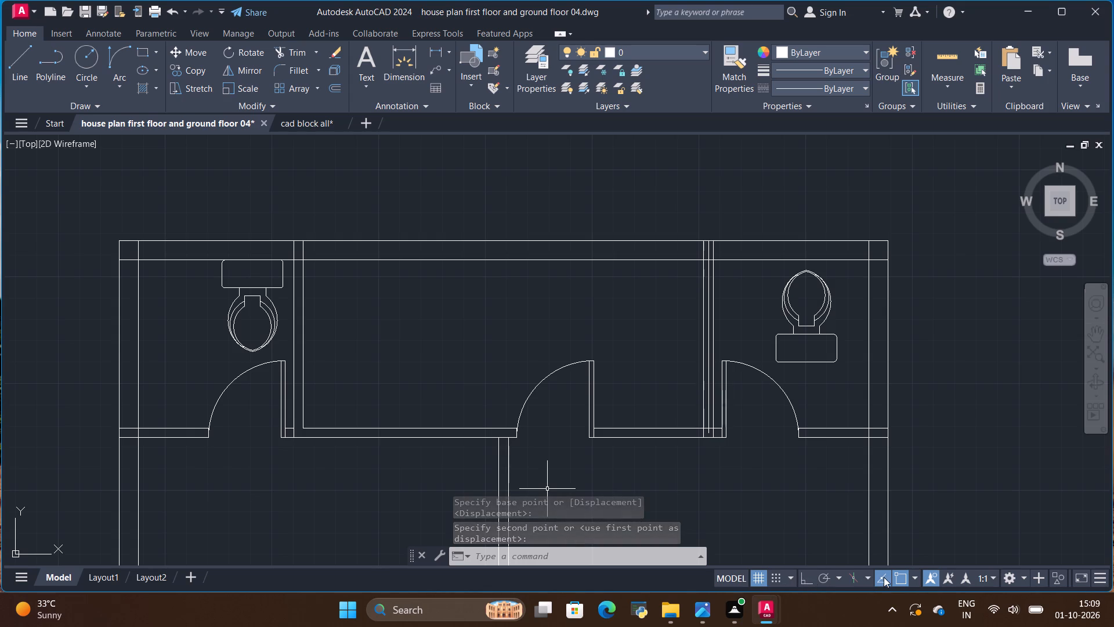
# Move the toilet block about 2'-3" left along the top wall, toward the left outer wall.
pyautogui.scroll(-1, 239, 381)
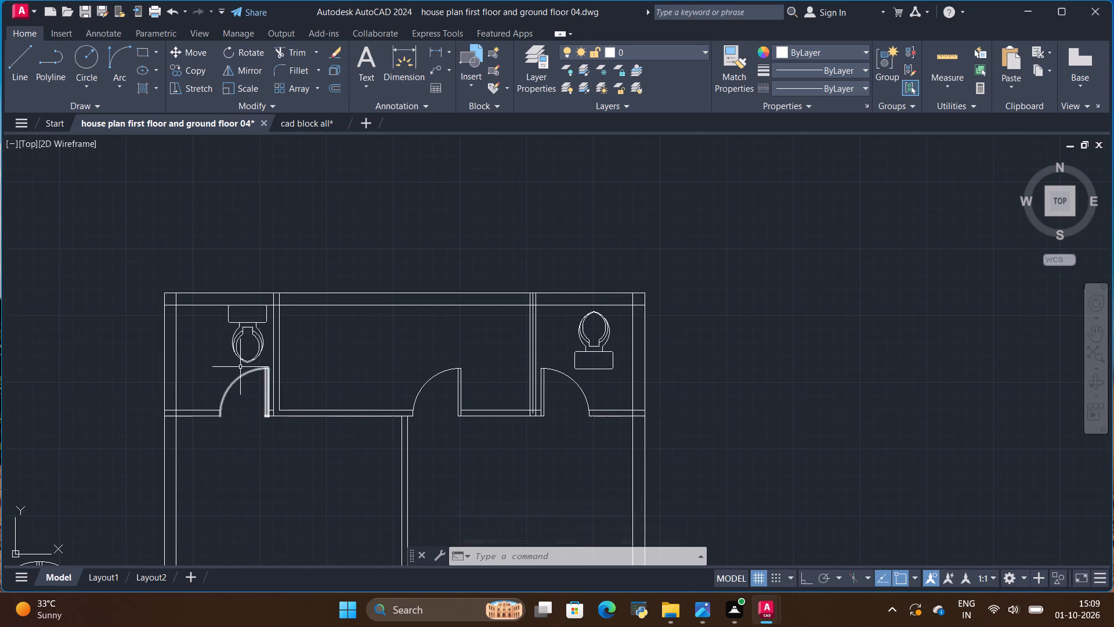
pyautogui.click(236, 330)
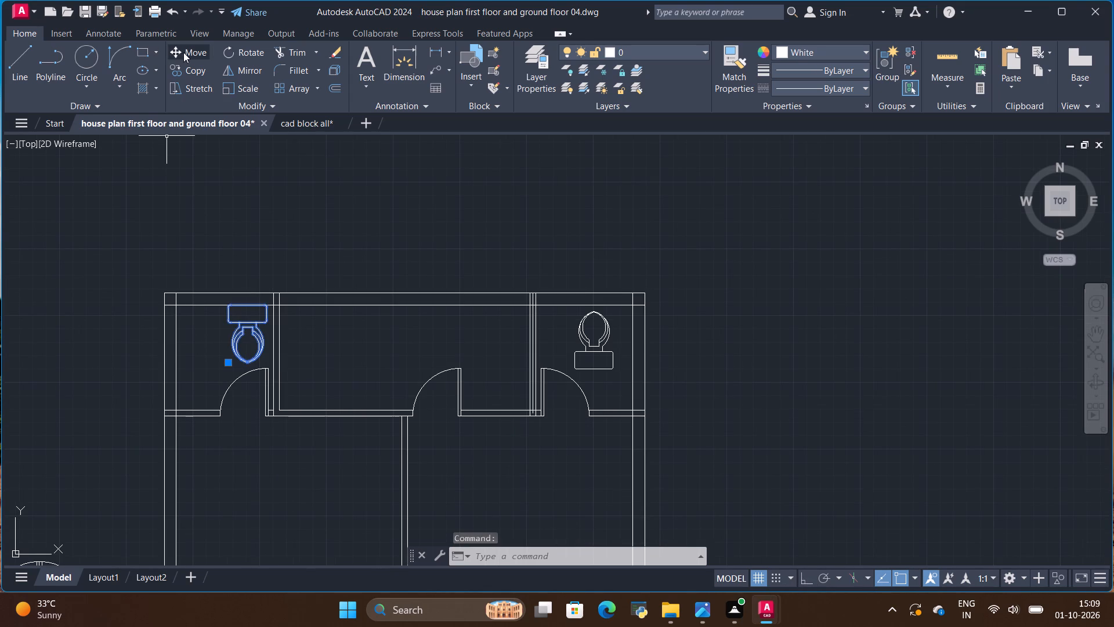
pyautogui.click(185, 52)
pyautogui.scroll(1, 261, 352)
pyautogui.click(256, 314)
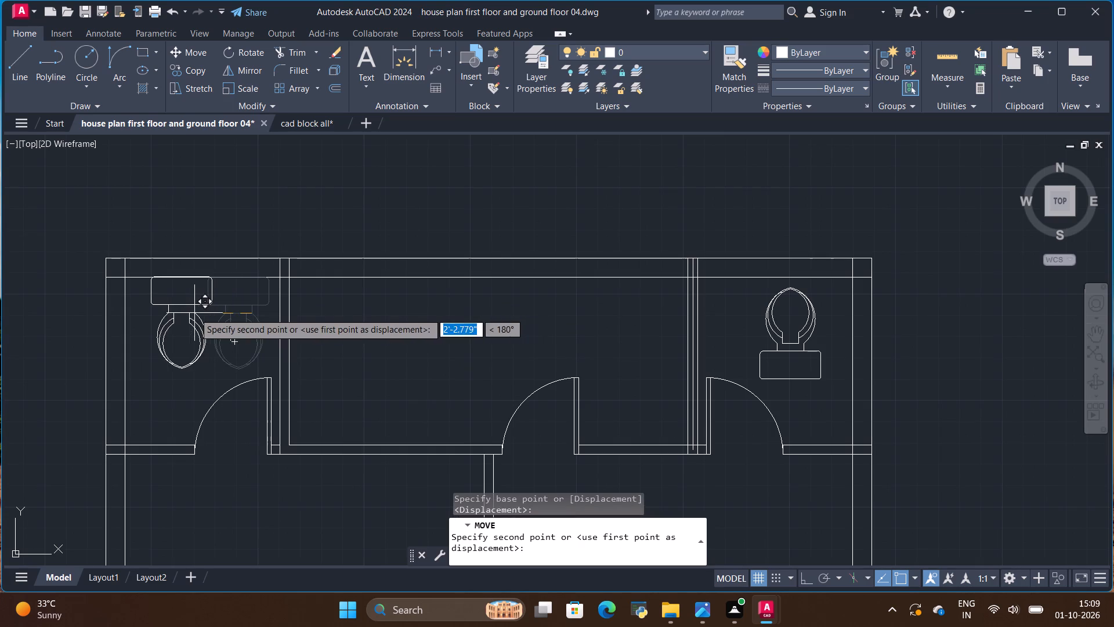
pyautogui.click(194, 313)
# Reposition the toilet block in the upper-left toilet room slightly clear of the left outer wall, with its tank just below the top wall.
pyautogui.click(192, 316)
pyautogui.click(188, 316)
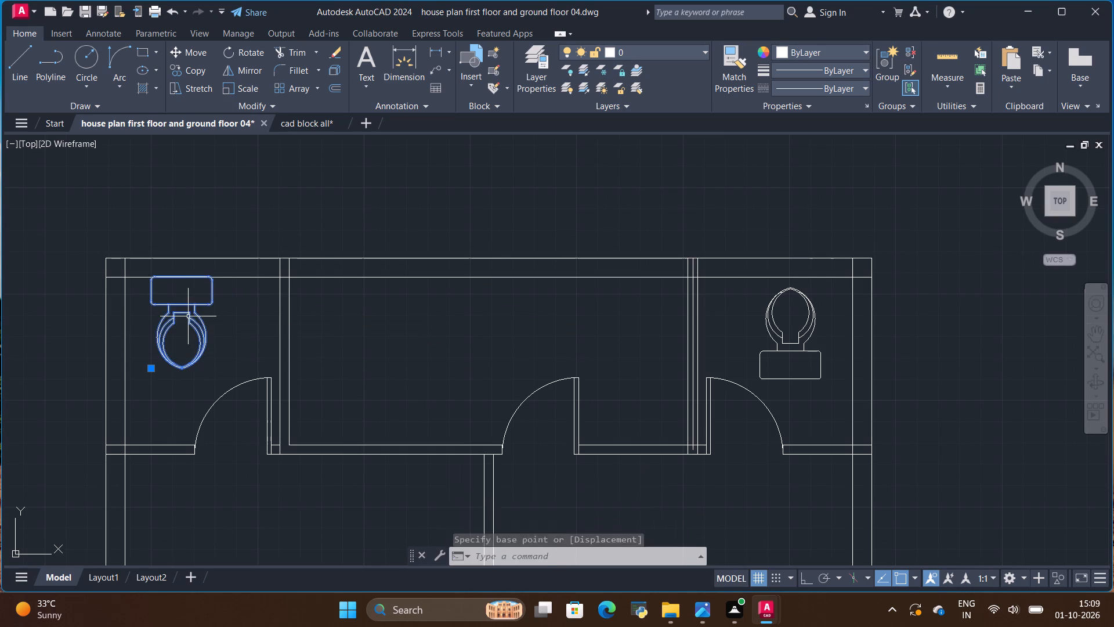
pyautogui.click(191, 52)
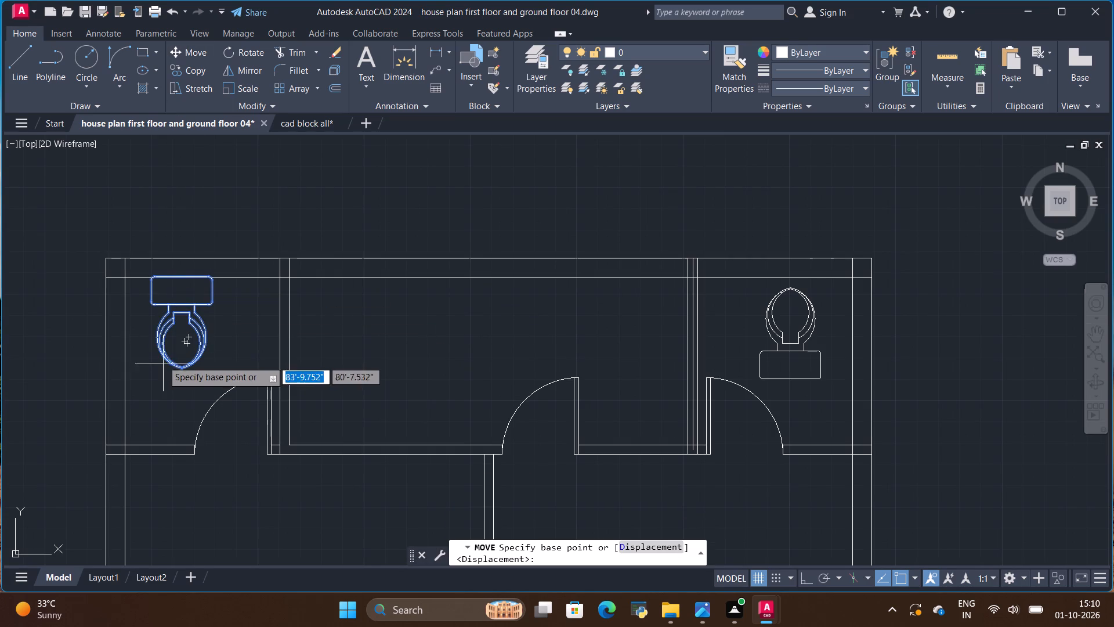
pyautogui.click(169, 316)
pyautogui.click(185, 319)
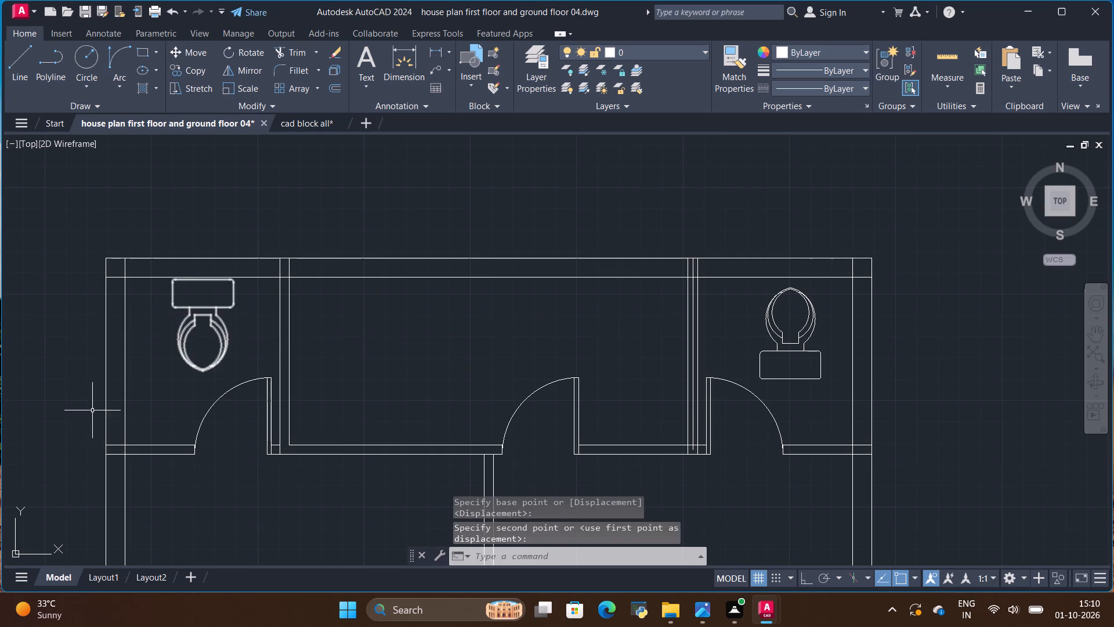
pyautogui.press('Escape')
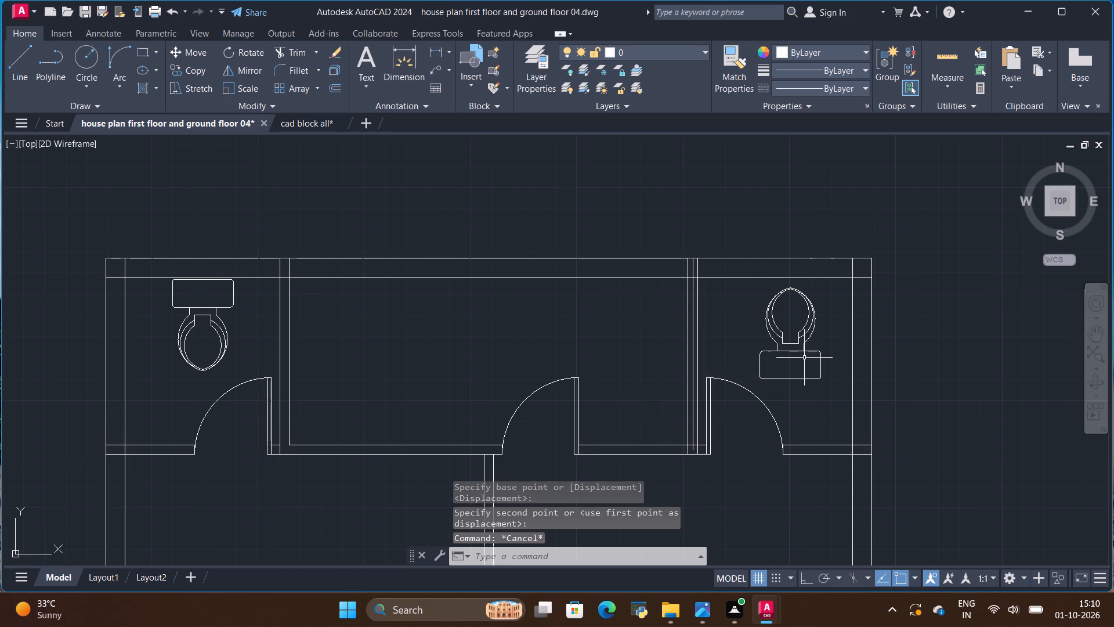
# Rotate the toilet block in the upper-right toilet room by 180° about its tank's lower-left corner.
pyautogui.click(800, 353)
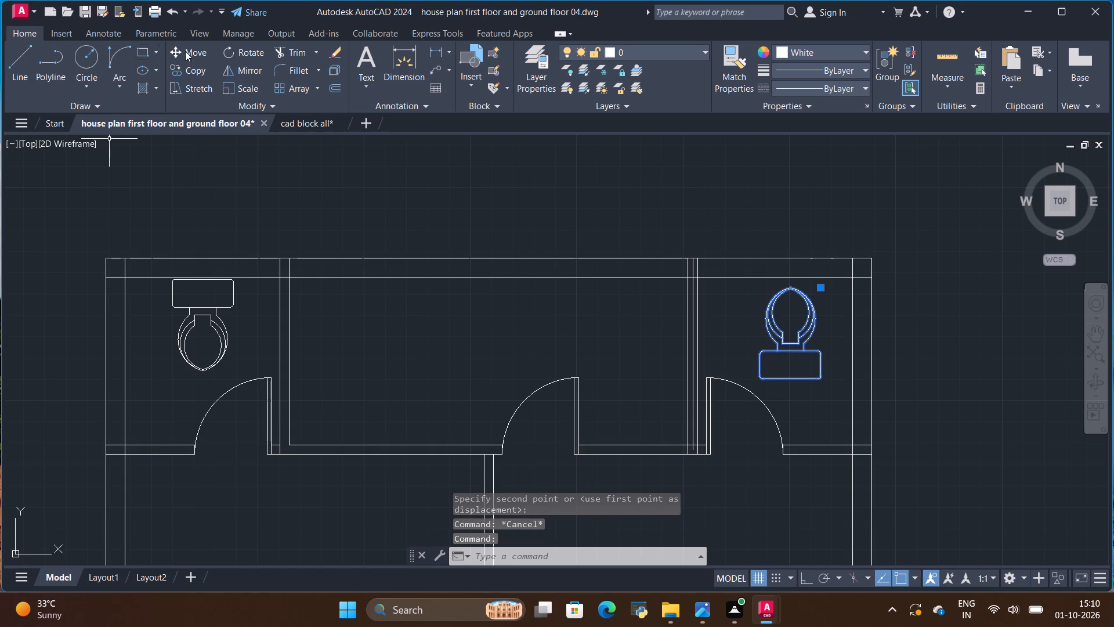
pyautogui.click(243, 54)
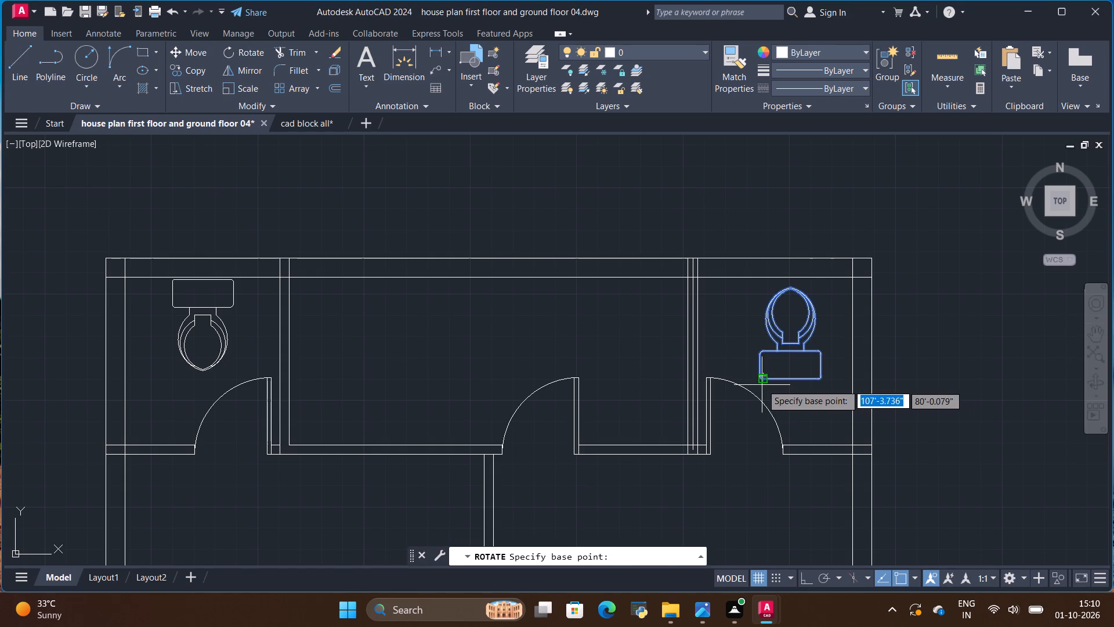
pyautogui.moveTo(762, 379); pyautogui.dragTo(755, 375)
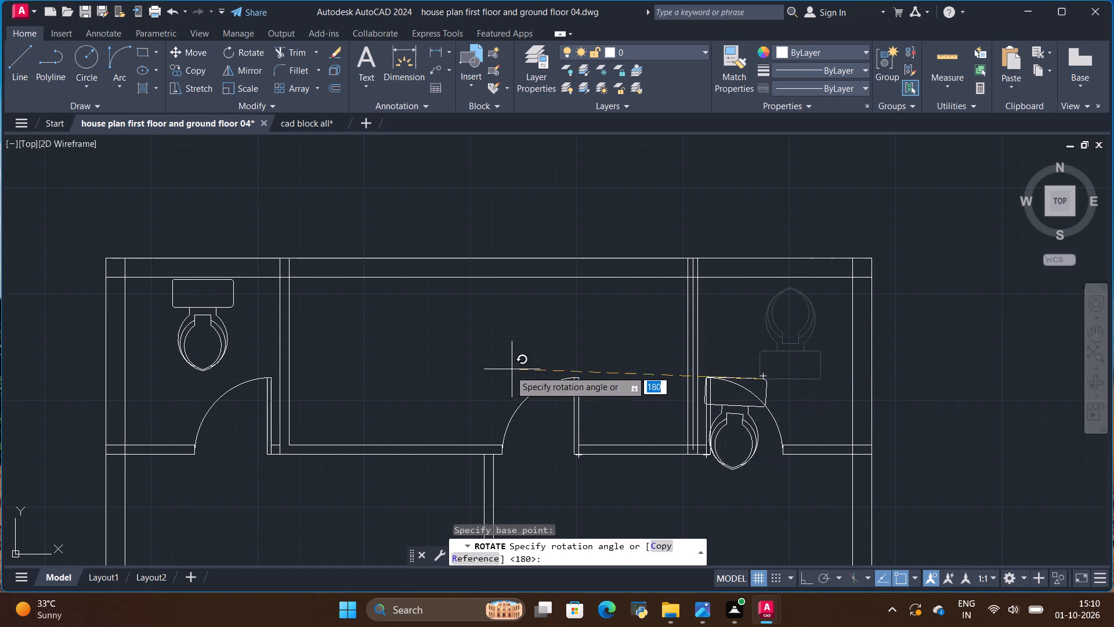
pyautogui.click(464, 376)
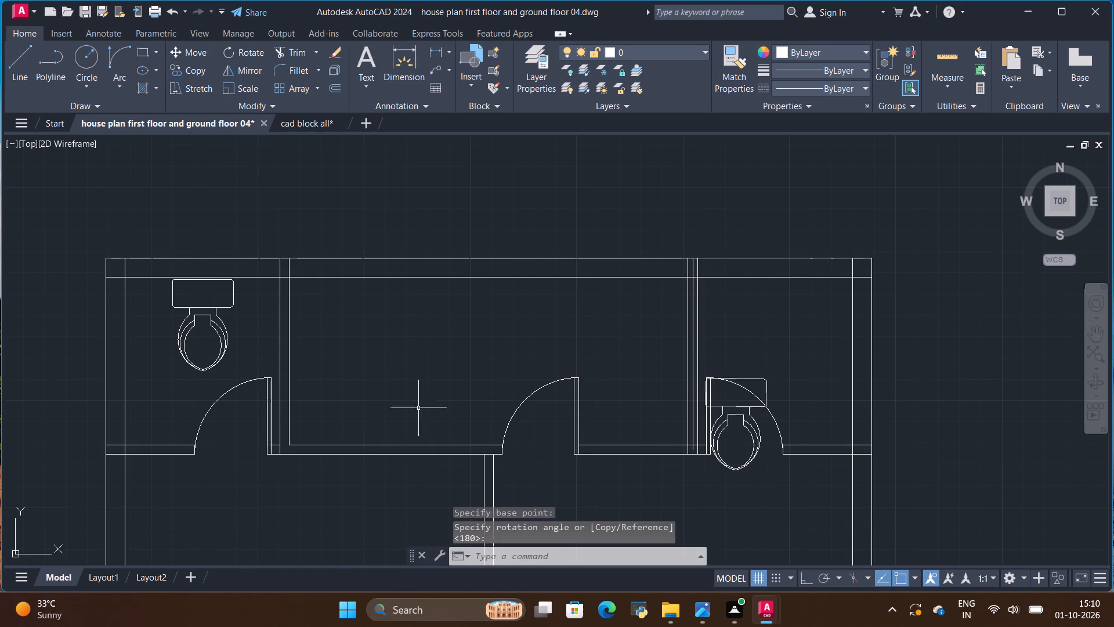
# Move the rotated toilet block about 4'-0" up and to the right so its tank sits just below the upper-right room's top wall.
pyautogui.click(750, 434)
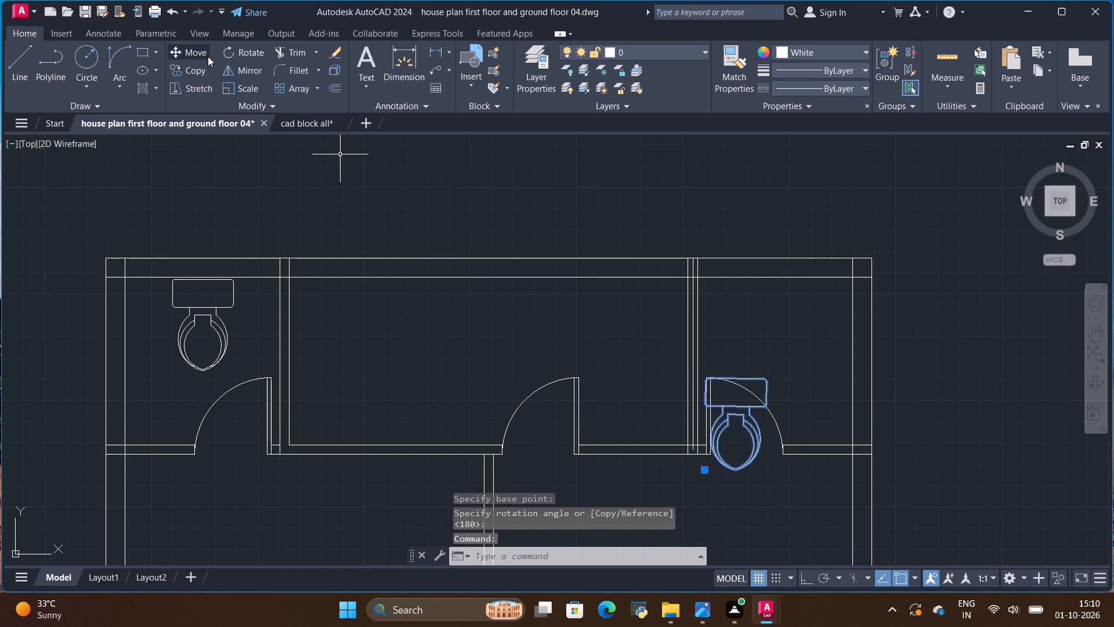
pyautogui.click(195, 55)
pyautogui.click(759, 385)
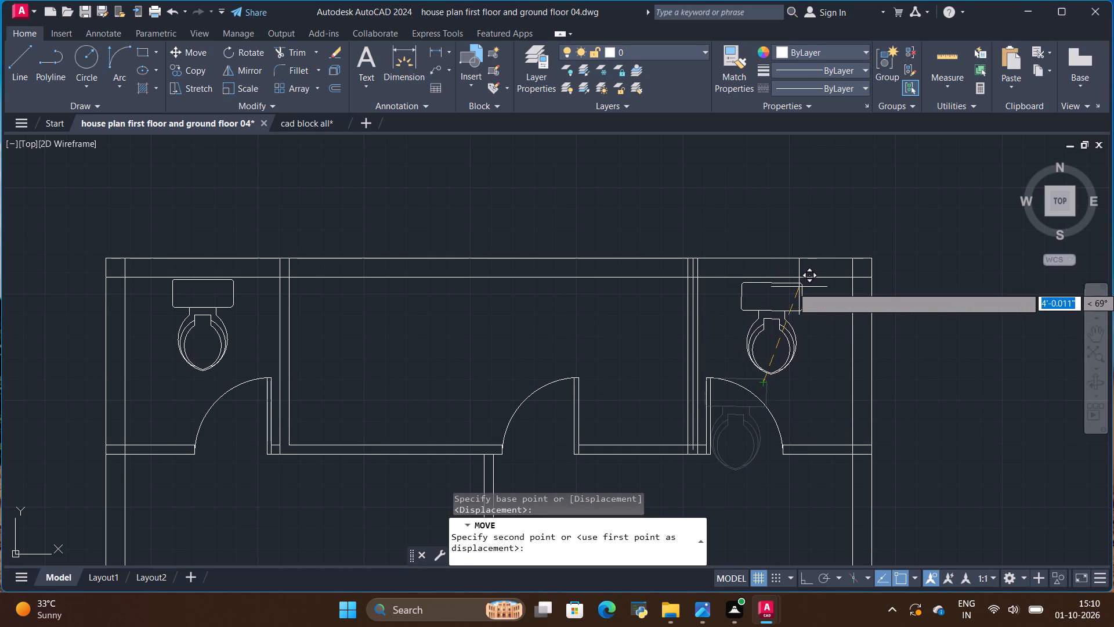
pyautogui.click(799, 287)
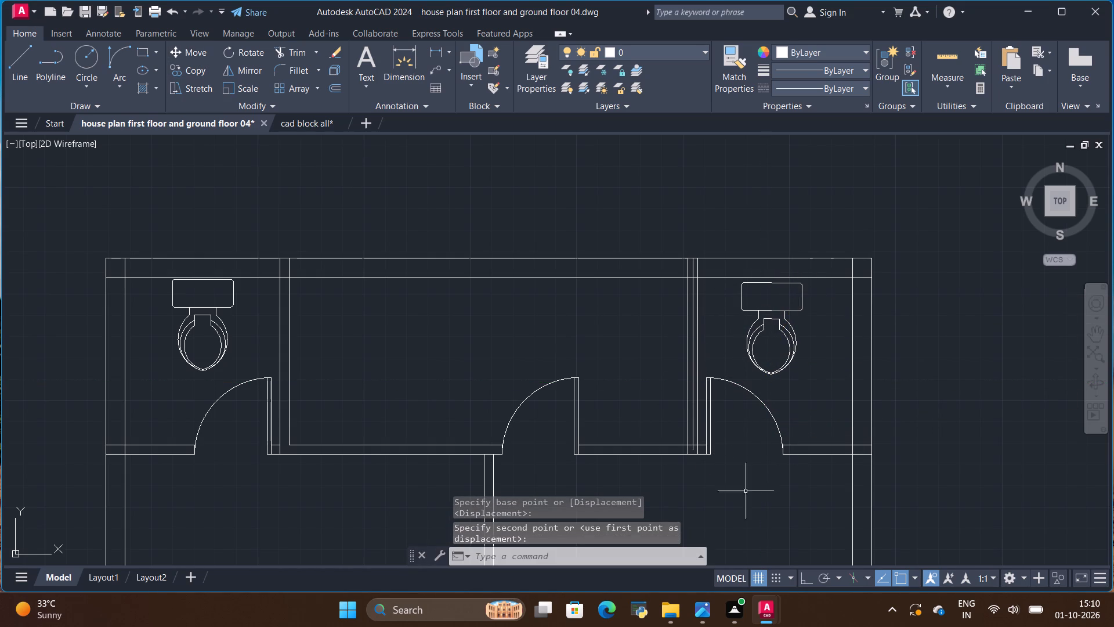
pyautogui.press('Escape')
# Copy a double bed block with two nightstands, a telephone and loose cushions from the cad block all drawing to the clipboard.
pyautogui.scroll(-1, 516, 340)
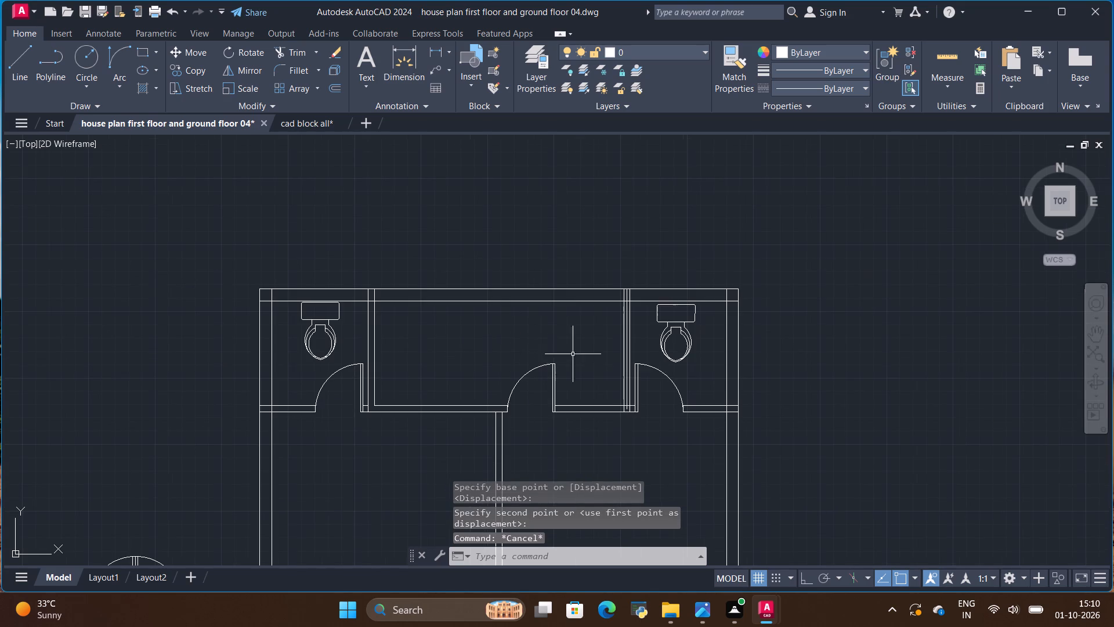
pyautogui.scroll(-2, 485, 302)
pyautogui.scroll(2, 455, 403)
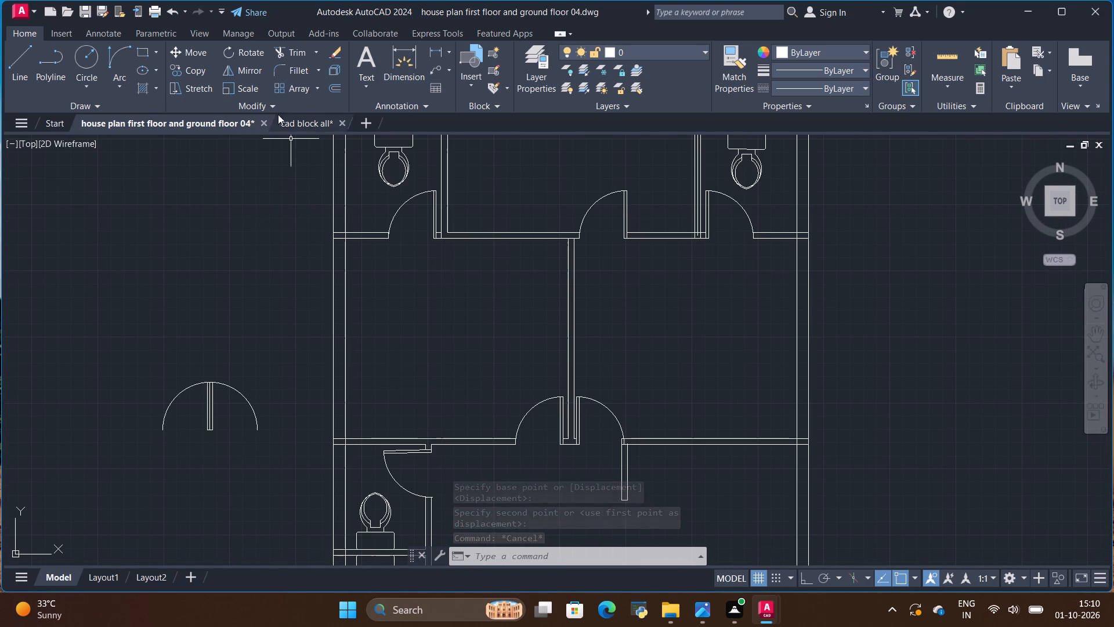
pyautogui.click(305, 121)
pyautogui.scroll(-3, 401, 320)
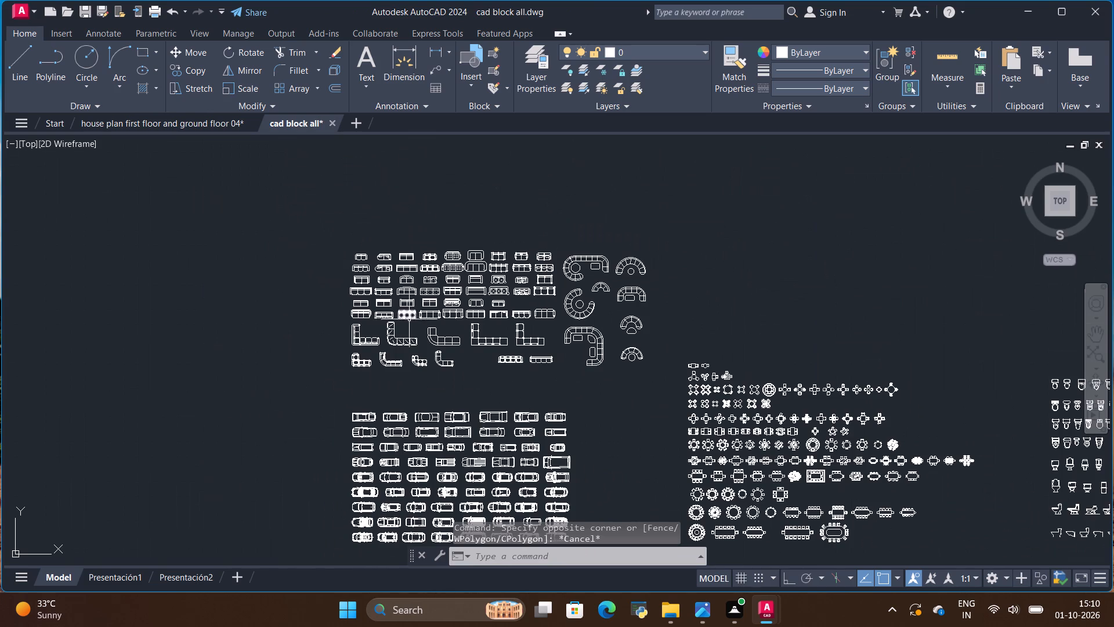
pyautogui.scroll(2, 411, 506)
pyautogui.scroll(-3, 235, 398)
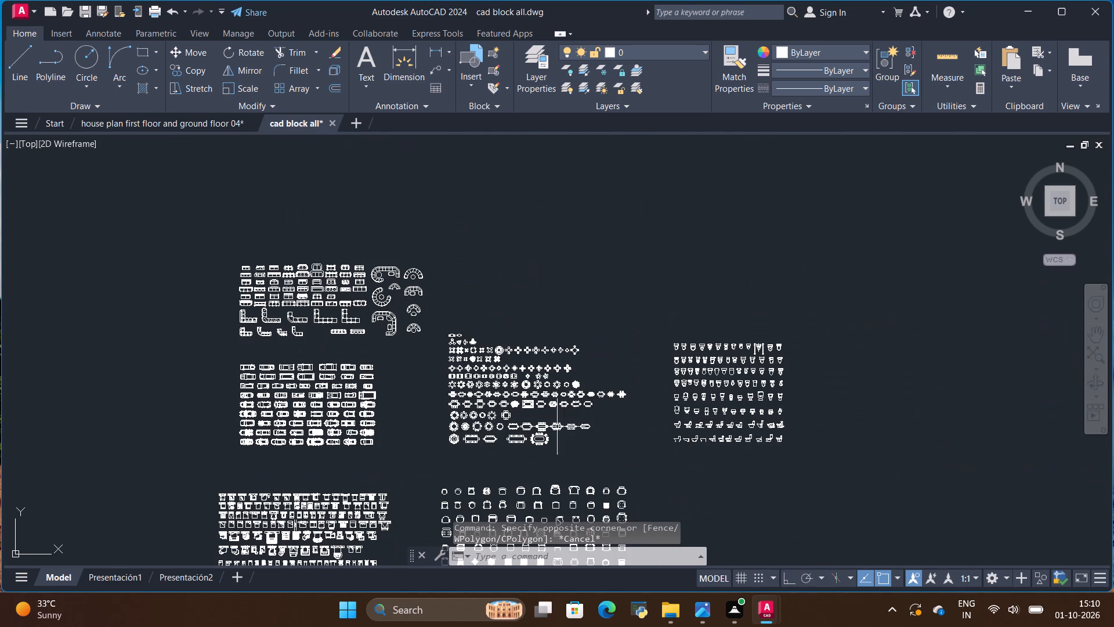
pyautogui.scroll(3, 712, 410)
pyautogui.scroll(-6, 733, 341)
pyautogui.scroll(3, 605, 448)
pyautogui.scroll(-1, 609, 451)
pyautogui.scroll(1, 692, 189)
pyautogui.scroll(3, 668, 291)
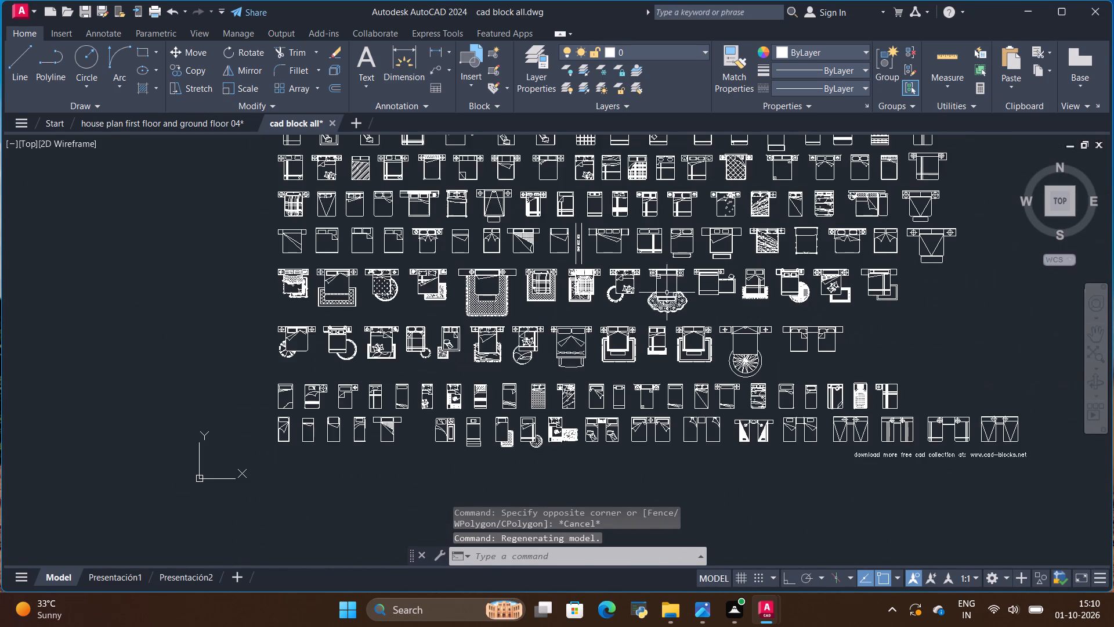
pyautogui.scroll(-1, 532, 432)
pyautogui.scroll(1, 523, 290)
pyautogui.scroll(2, 547, 202)
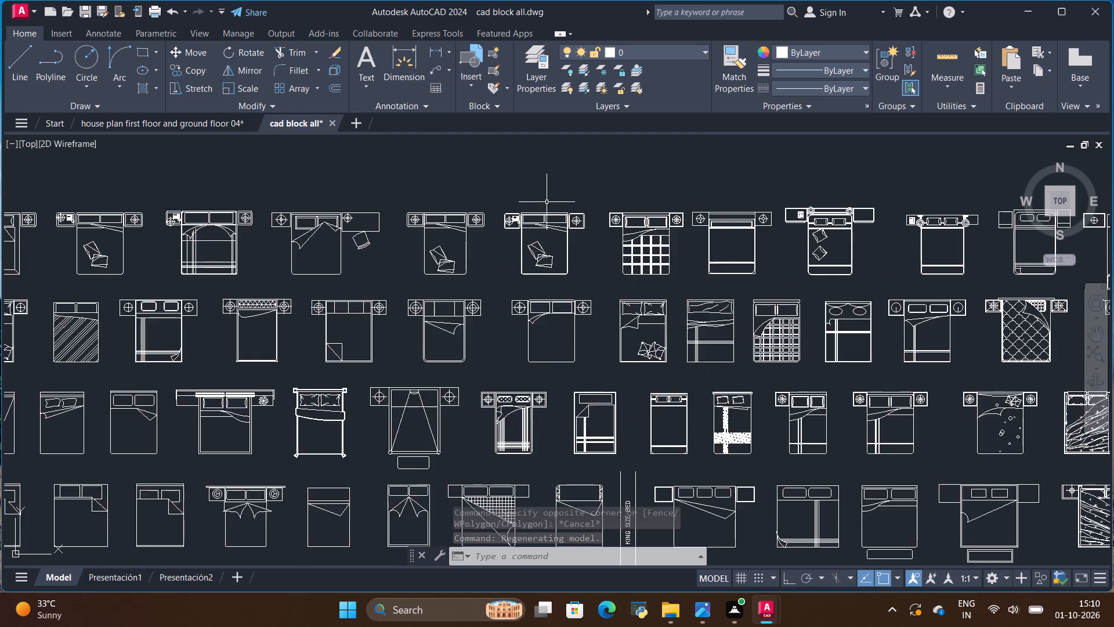
pyautogui.scroll(2, 547, 202)
pyautogui.click(536, 248)
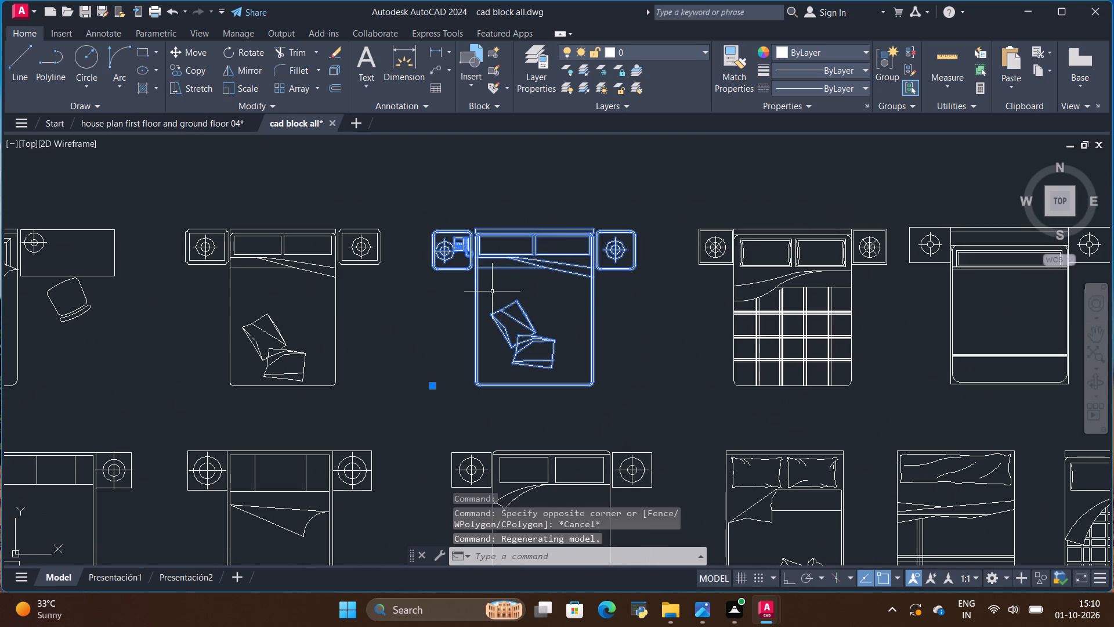
pyautogui.hotkey('ctrl', 'c')
# Paste the copied bed block into the house plan drawing, in the empty space to the right of the floor plan.
pyautogui.click(178, 125)
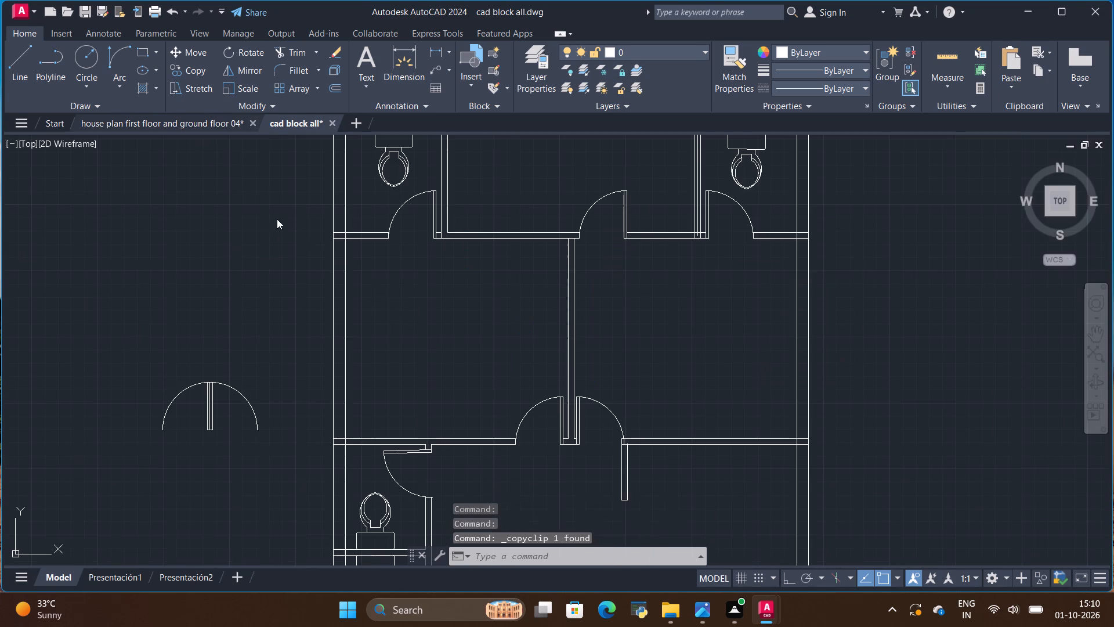
pyautogui.click(395, 291)
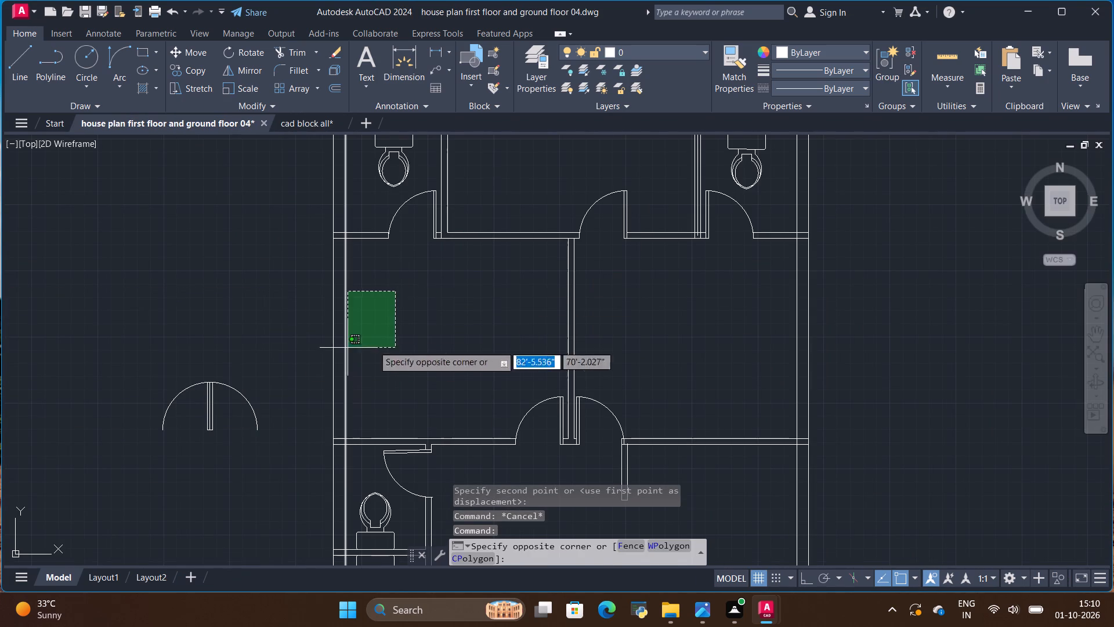
pyautogui.click(462, 343)
pyautogui.scroll(-2, 227, 376)
pyautogui.click(616, 327)
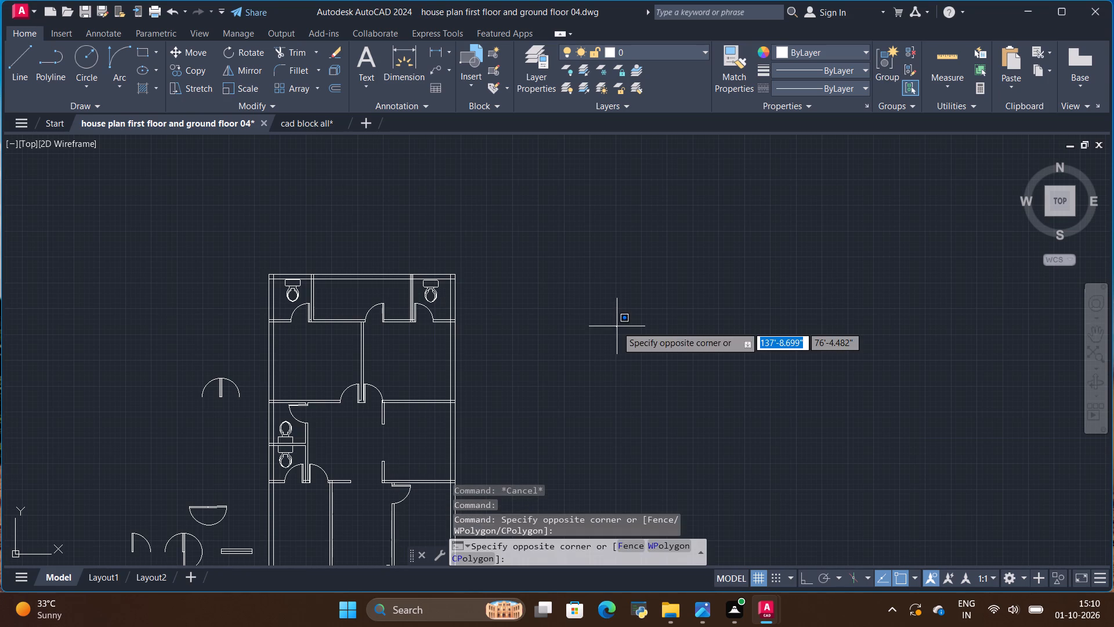
pyautogui.hotkey('ctrl', 'v')
pyautogui.scroll(-4, 545, 397)
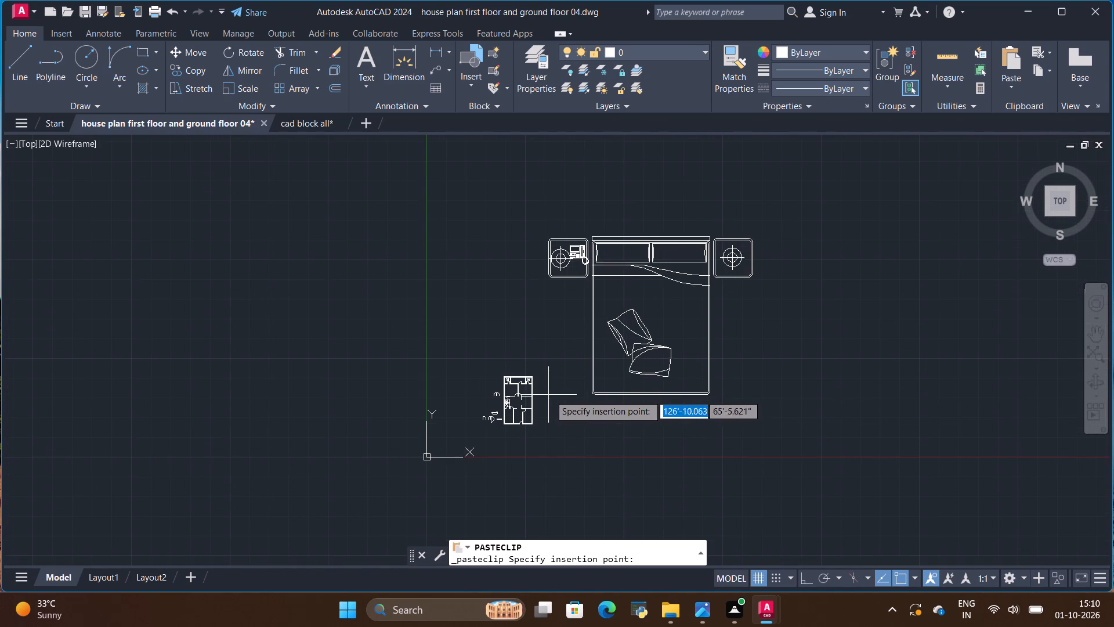
pyautogui.click(566, 392)
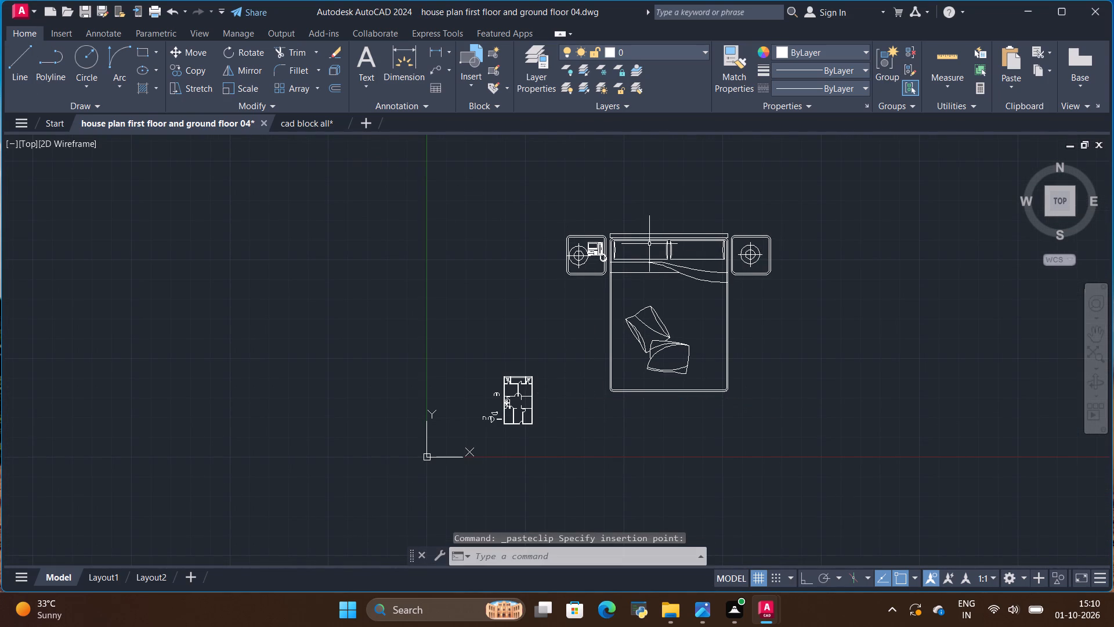
# Scale the pasted bed block down to suit the plan's bedrooms, using the bed's lower-left corner as base point.
pyautogui.click(641, 238)
pyautogui.click(243, 89)
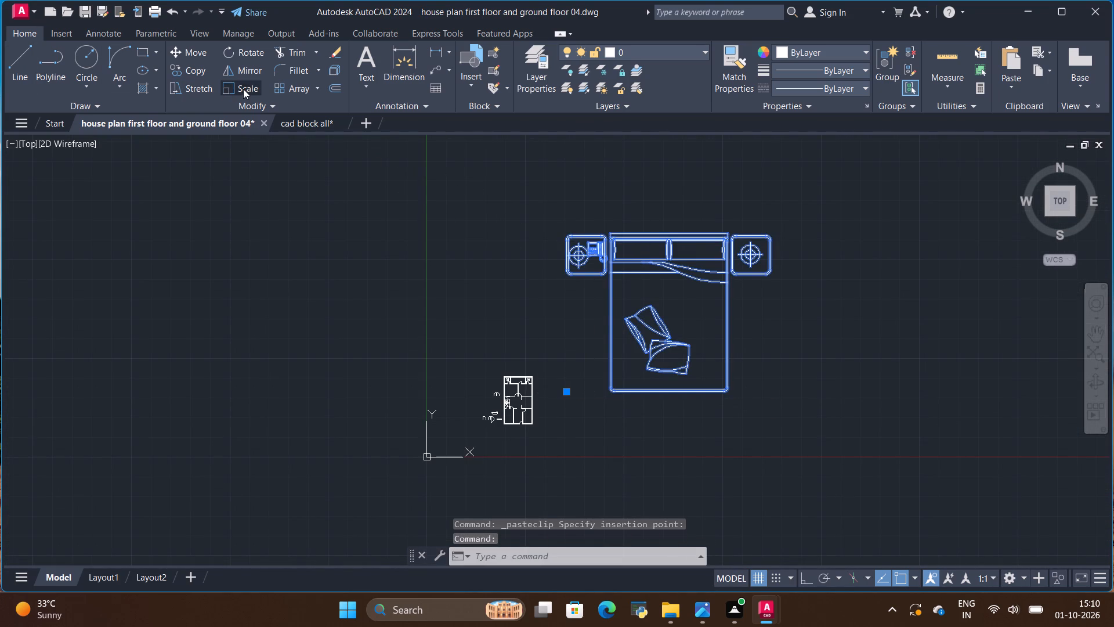
pyautogui.scroll(1, 624, 405)
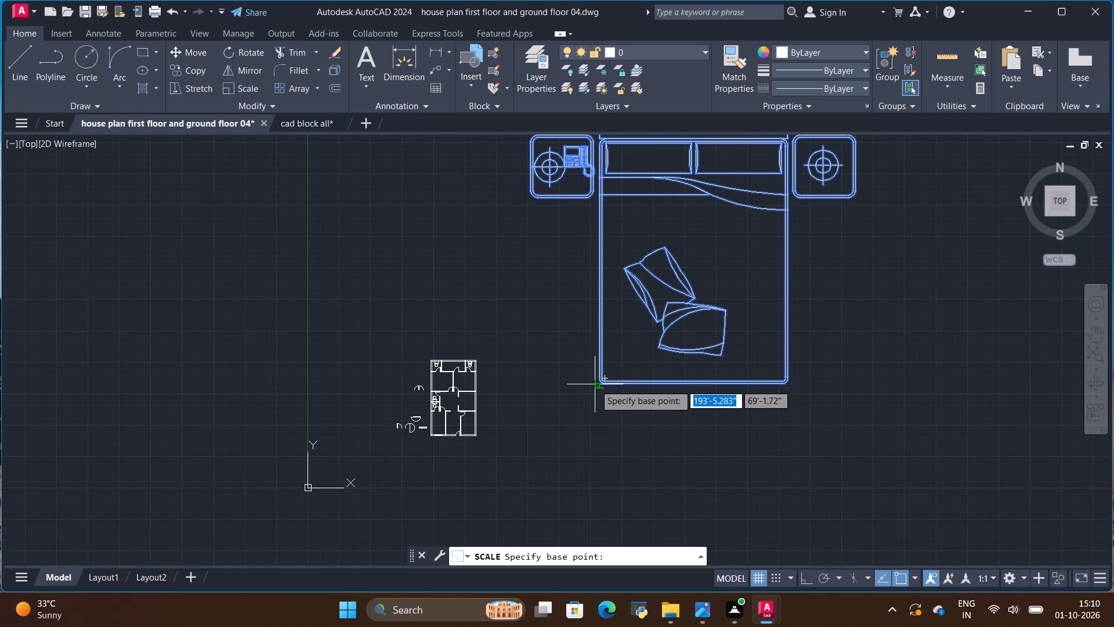
pyautogui.click(598, 385)
pyautogui.scroll(1, 612, 372)
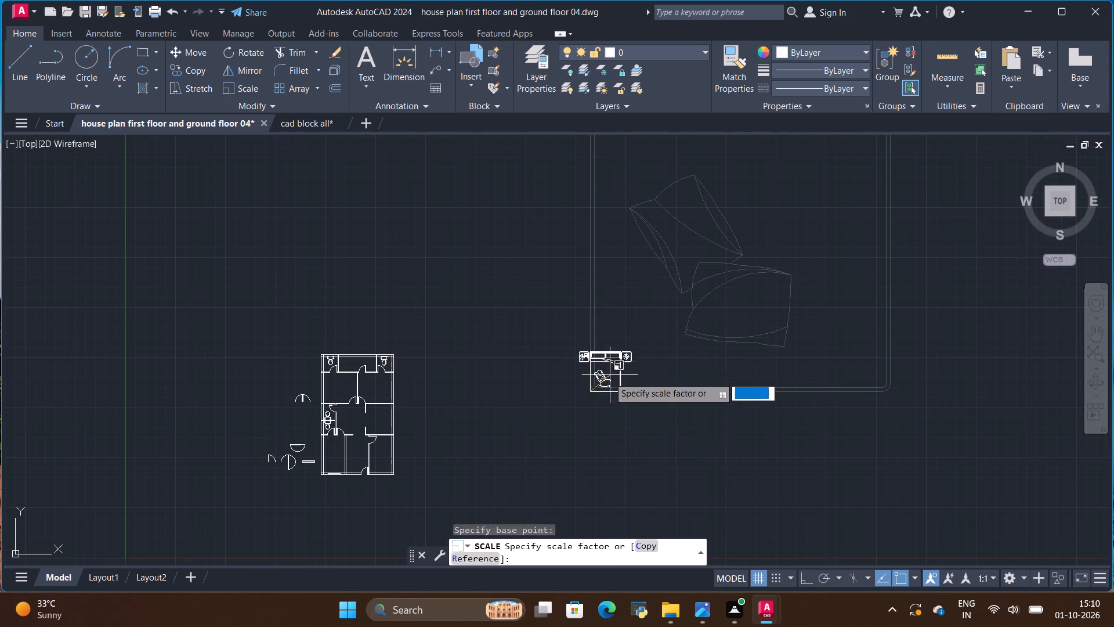
pyautogui.scroll(2, 602, 393)
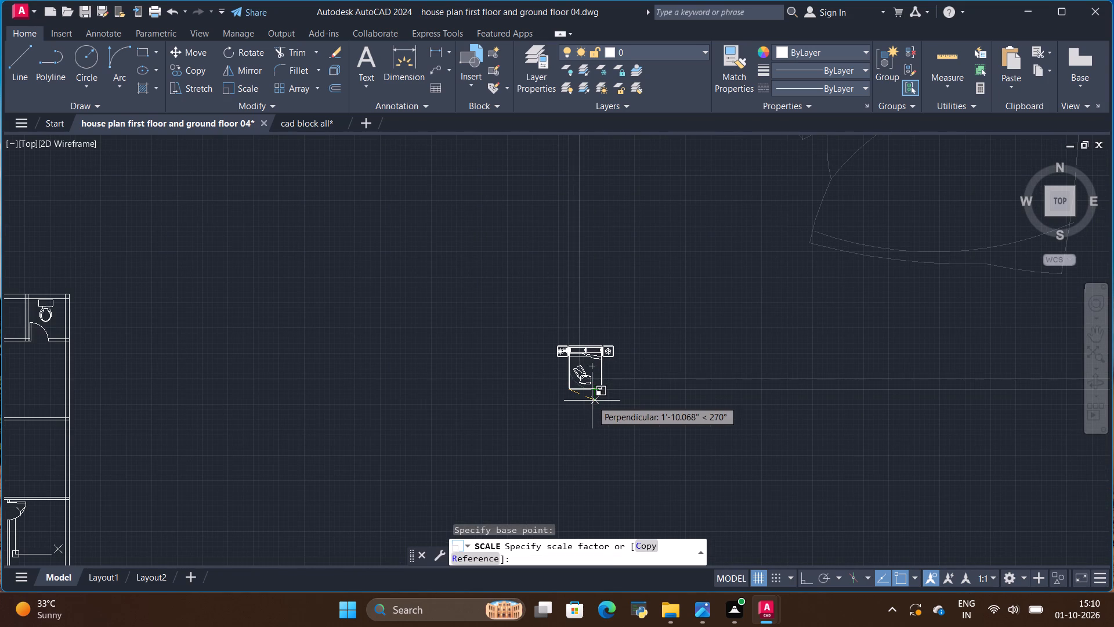
pyautogui.click(592, 401)
# Copy the scaled bed block into both bedrooms below the upper toilet rooms, one bed on each side of the dividing wall.
pyautogui.click(578, 358)
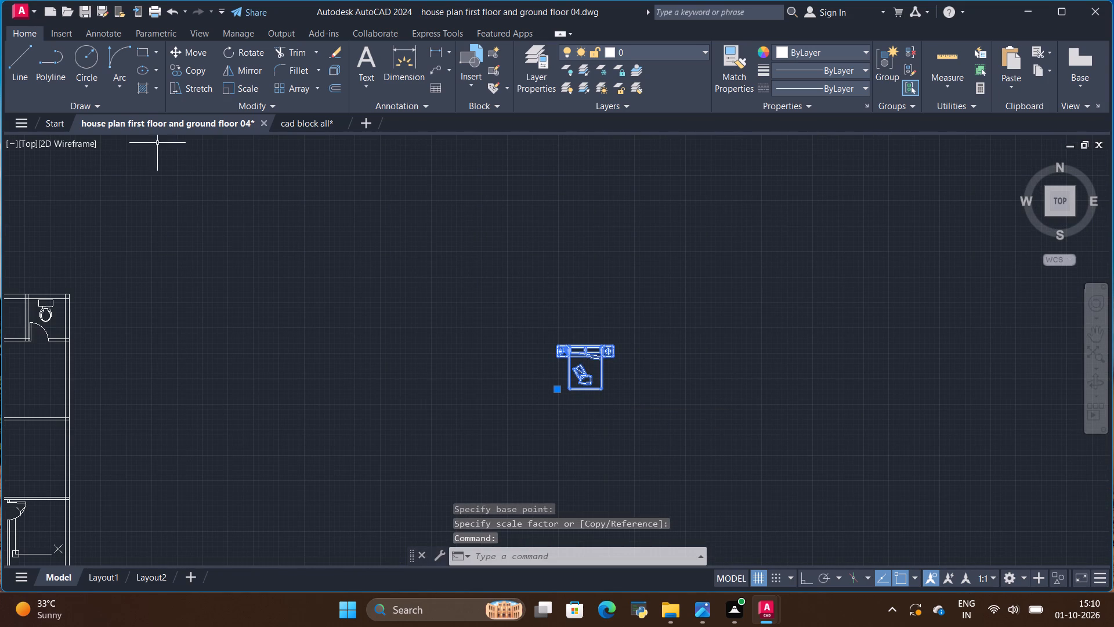
pyautogui.click(188, 73)
pyautogui.scroll(1, 505, 406)
pyautogui.click(608, 380)
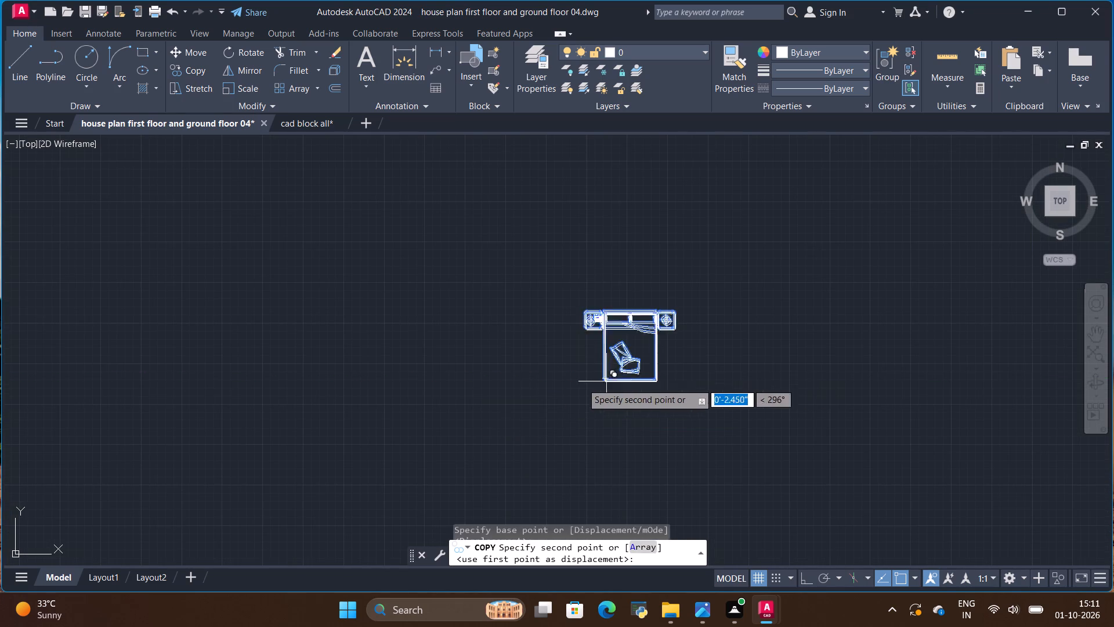
pyautogui.scroll(-3, 323, 391)
pyautogui.scroll(3, 0, 393)
pyautogui.scroll(5, 151, 384)
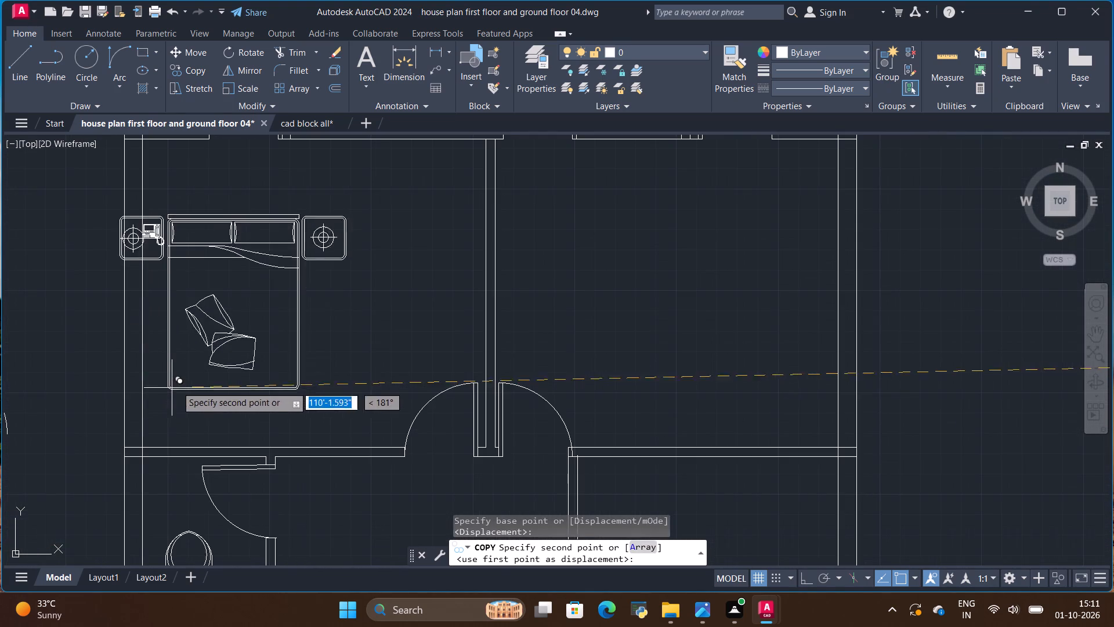
pyautogui.click(225, 373)
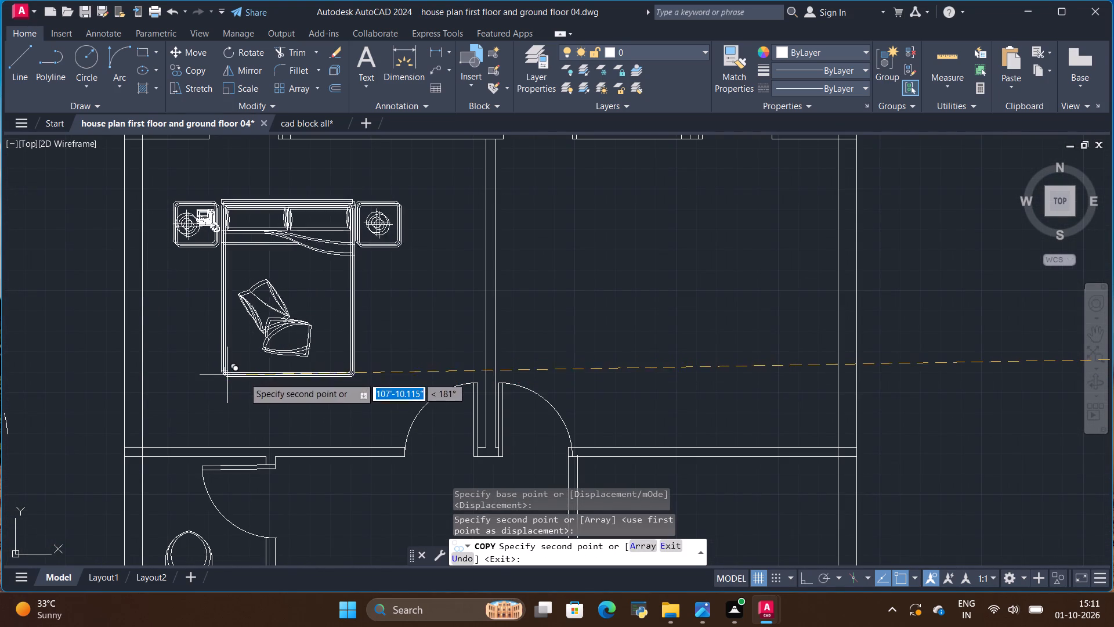
pyautogui.click(600, 377)
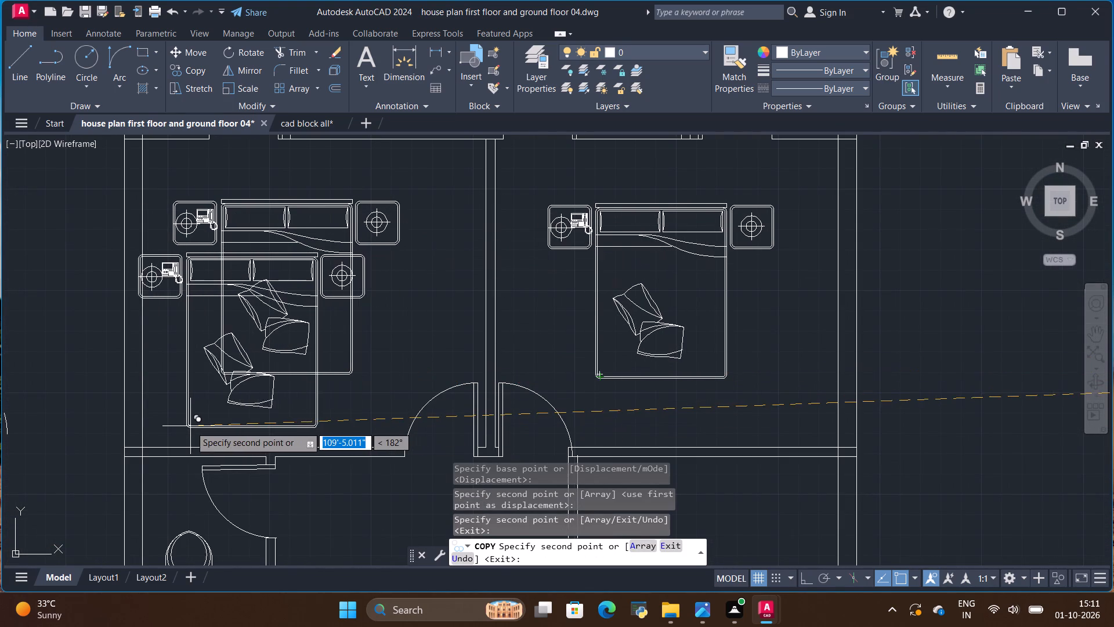
pyautogui.press('Escape')
# Rotate the left bedroom's bed block 90° counterclockwise about the bed's lower-right corner so its headboard faces the left outer wall.
pyautogui.click(219, 252)
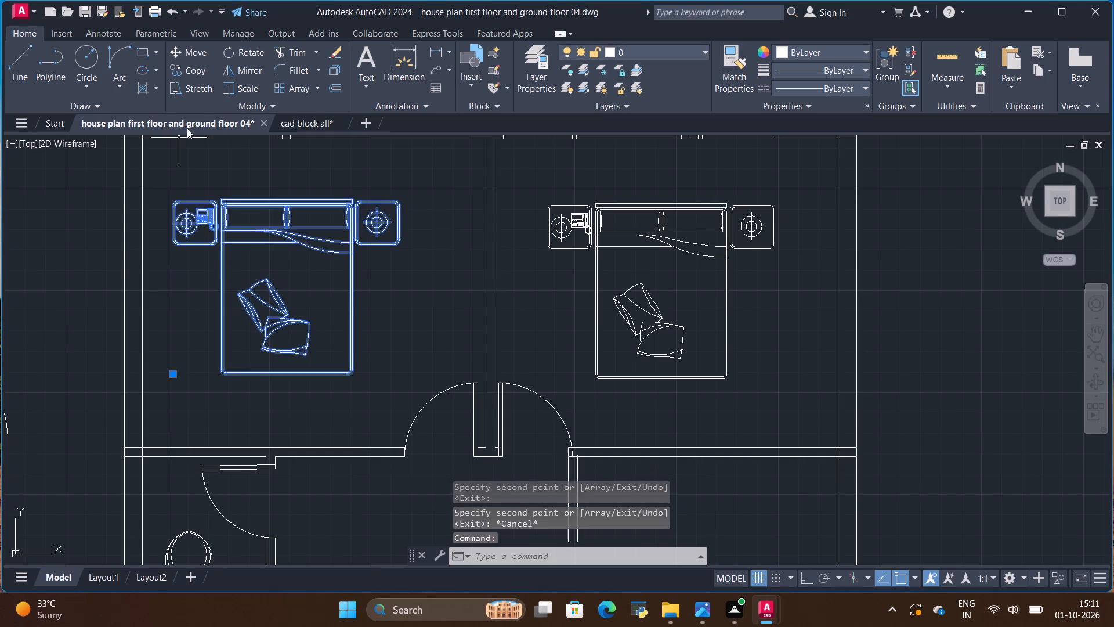
pyautogui.click(254, 51)
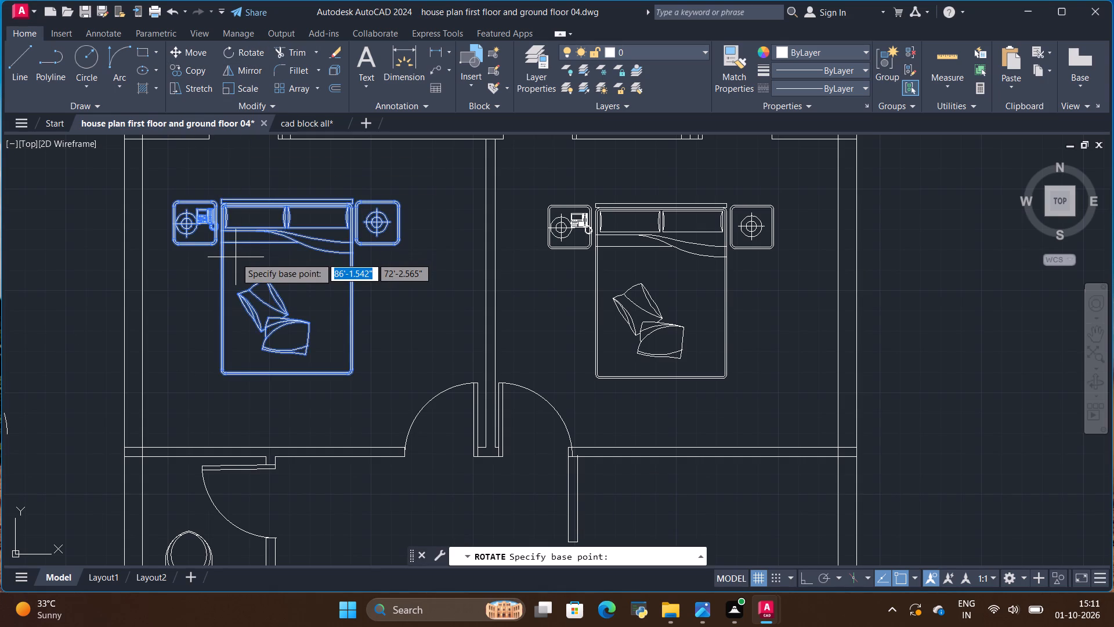
pyautogui.click(353, 376)
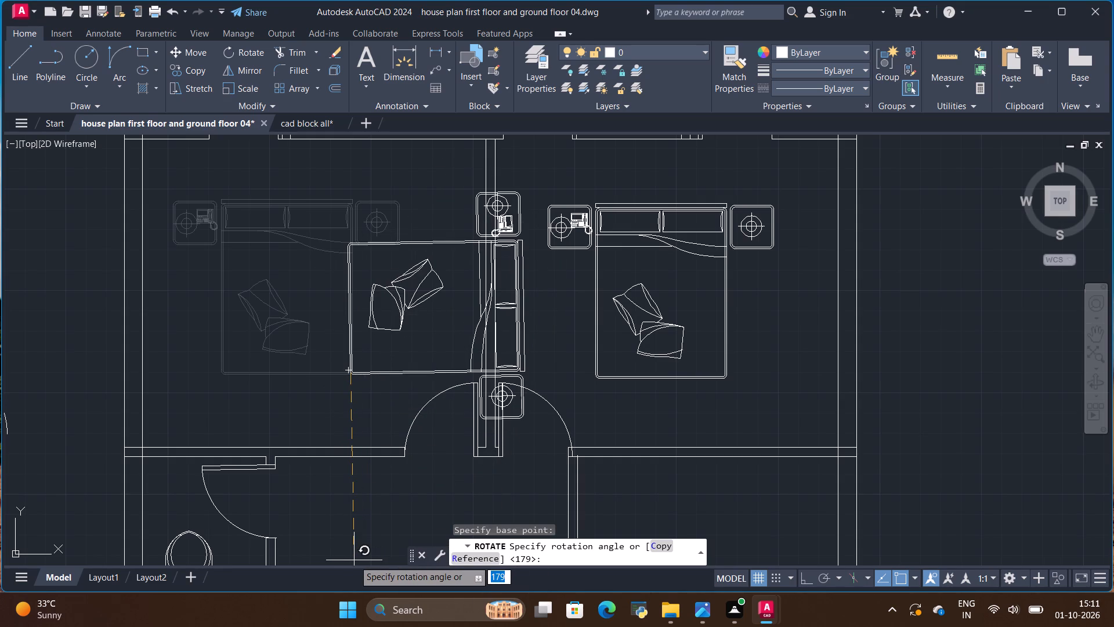
pyautogui.click(352, 191)
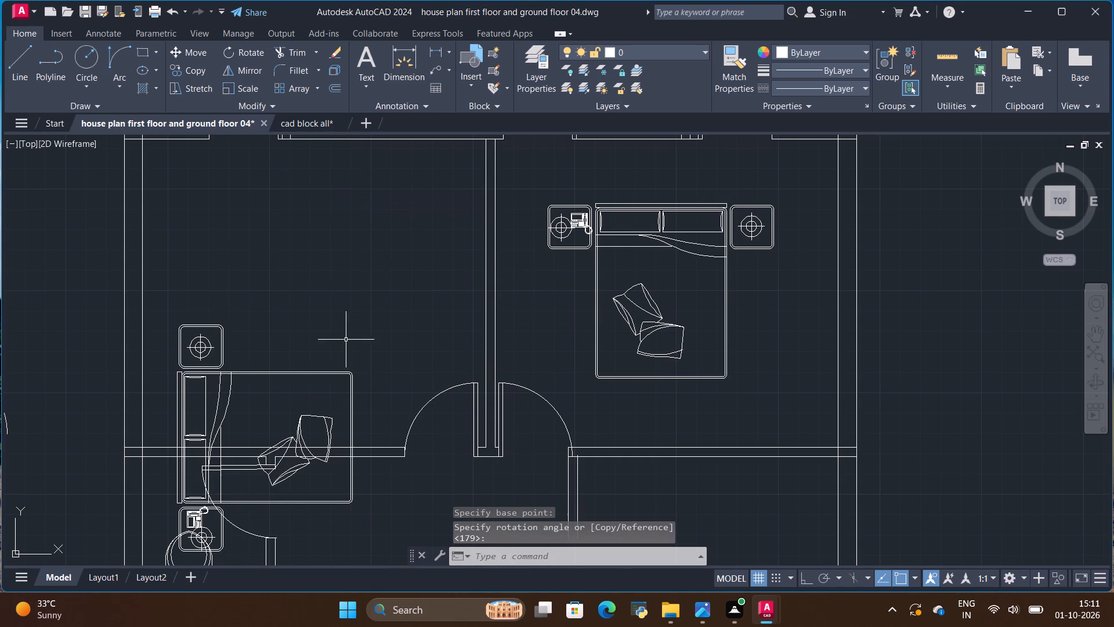
# Move the rotated bed block up into the left bedroom, with its headboard and nightstands along the left outer wall.
pyautogui.click(338, 374)
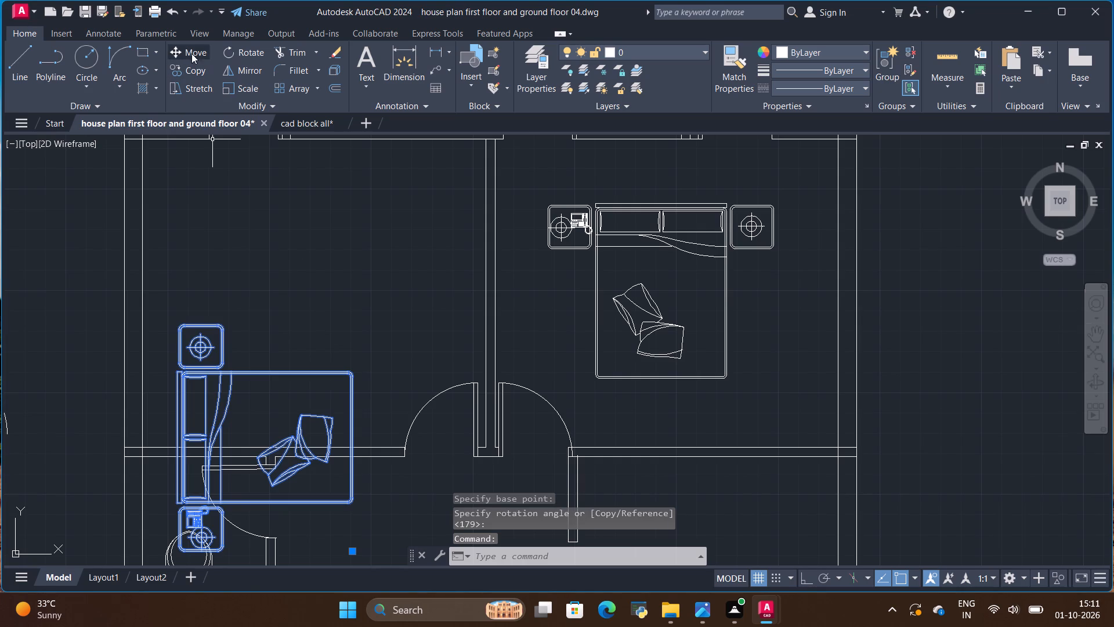
pyautogui.click(192, 49)
pyautogui.click(348, 377)
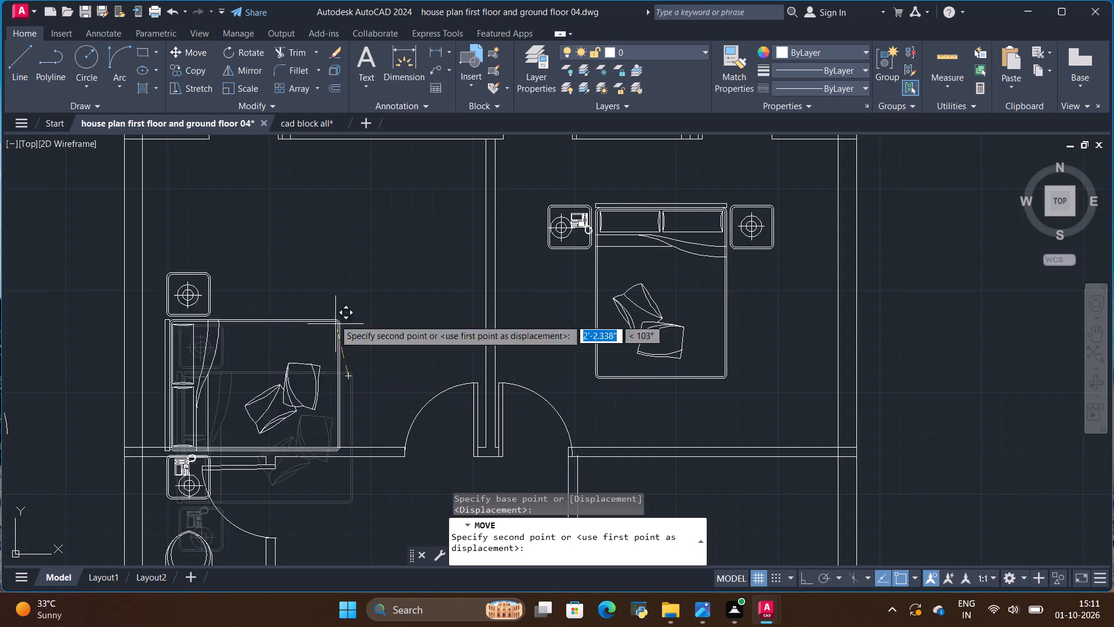
pyautogui.click(329, 235)
pyautogui.scroll(-2, 222, 416)
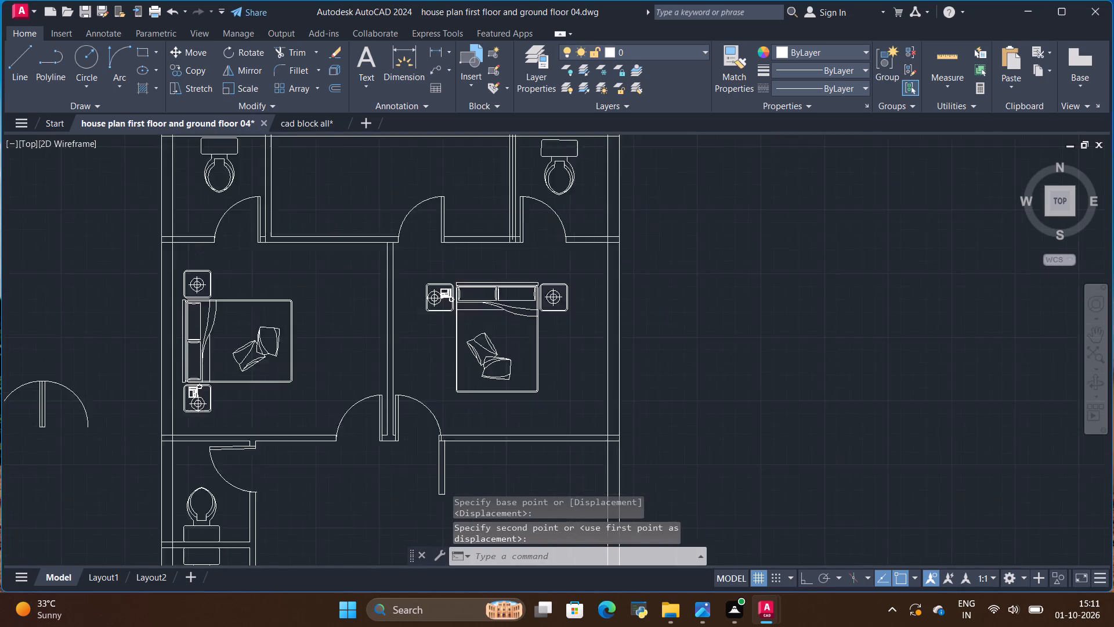
# Rotate the right bedroom's bed block a quarter turn clockwise about its lower-right corner so its headboard faces the right outer wall.
pyautogui.scroll(2, 386, 381)
pyautogui.click(382, 305)
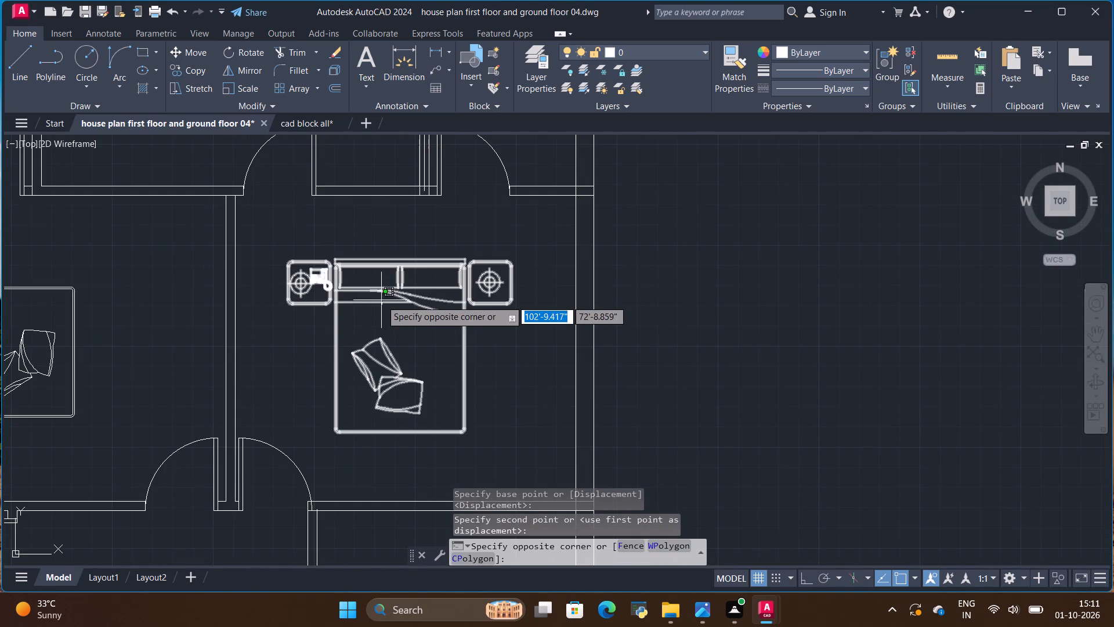
pyautogui.click(381, 297)
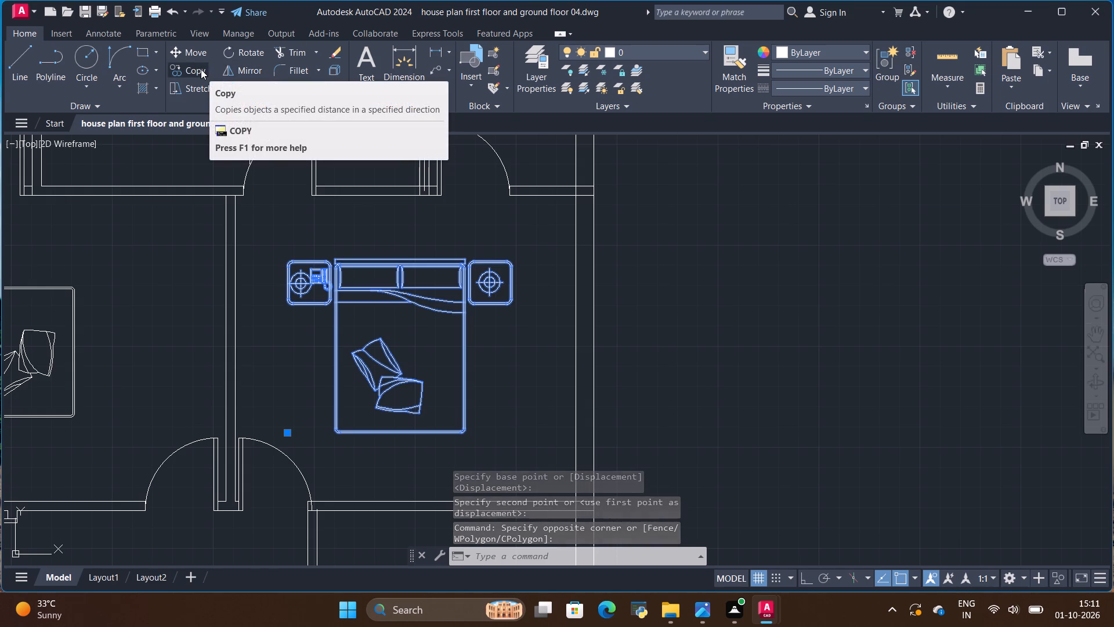
pyautogui.click(256, 52)
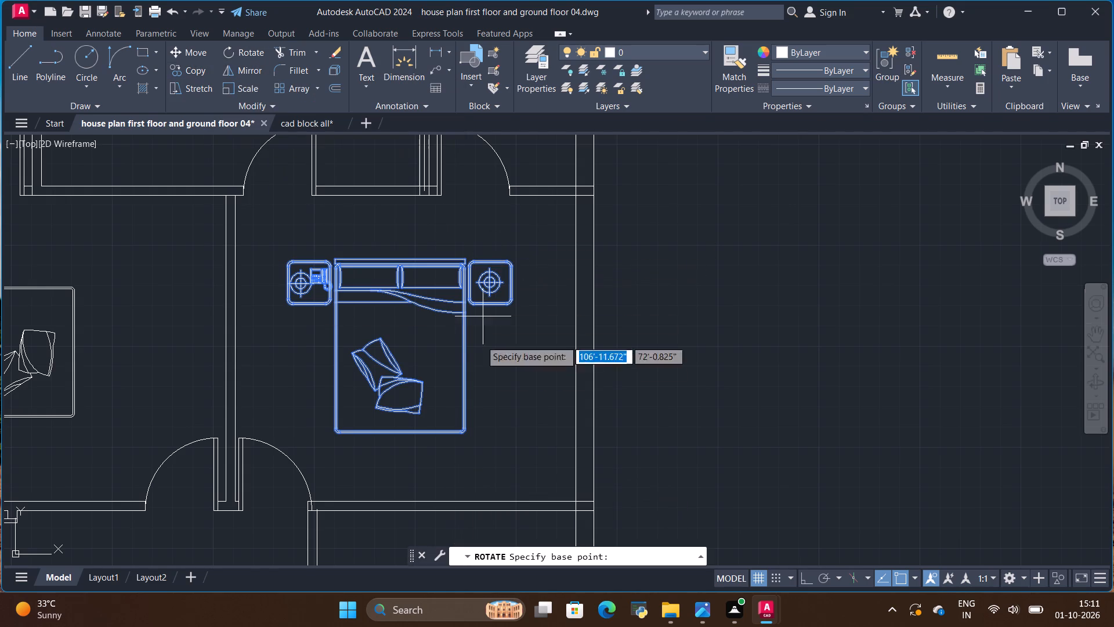
pyautogui.click(468, 436)
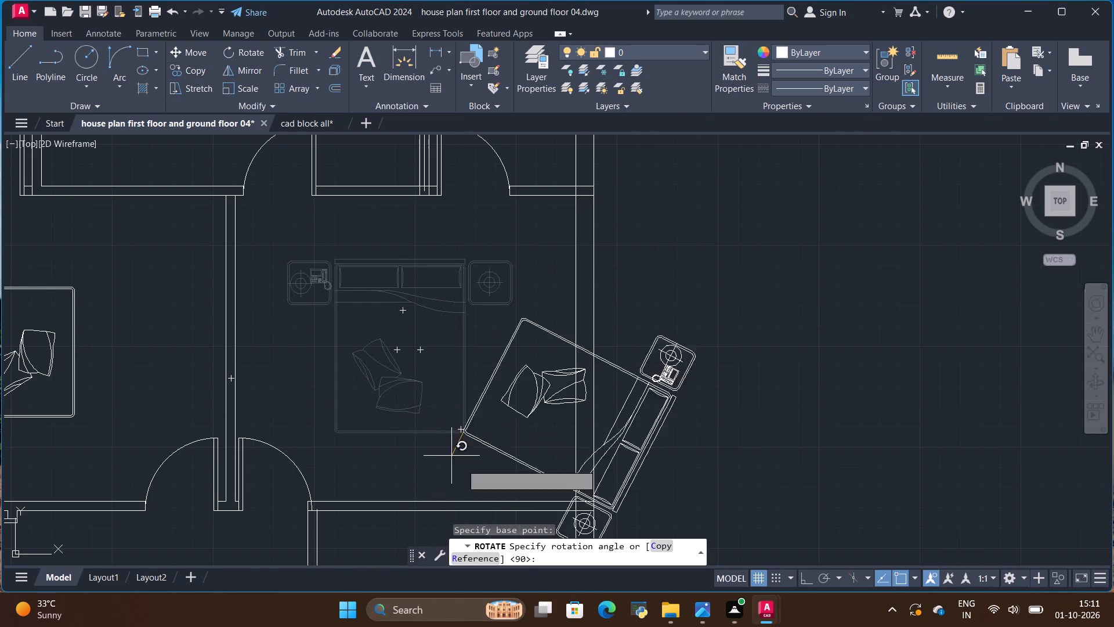
pyautogui.scroll(-3, 456, 437)
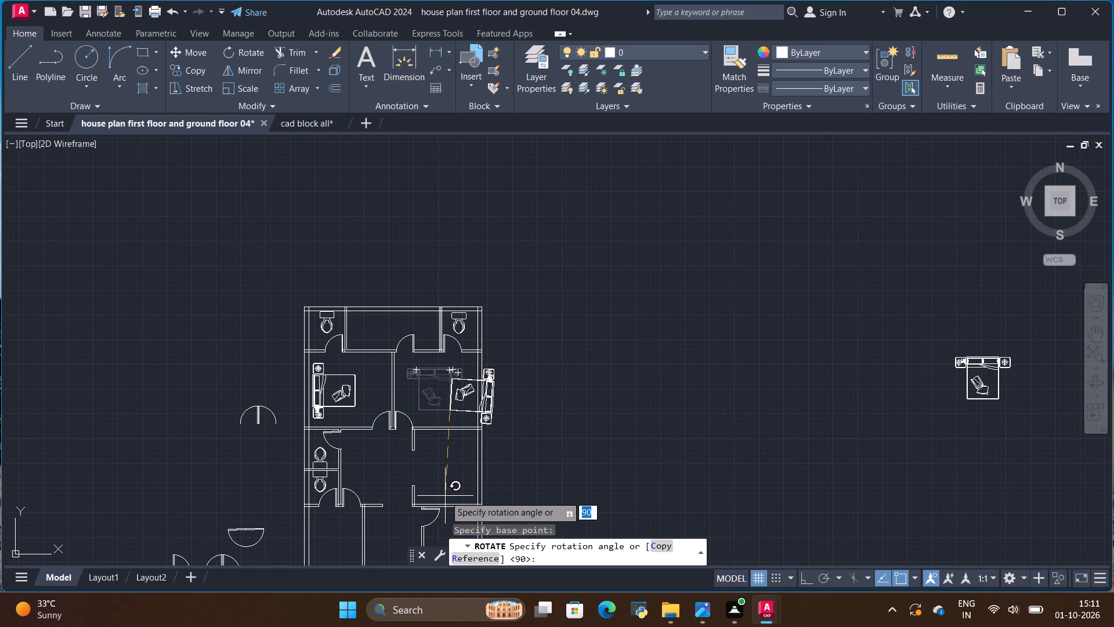
pyautogui.scroll(3, 451, 493)
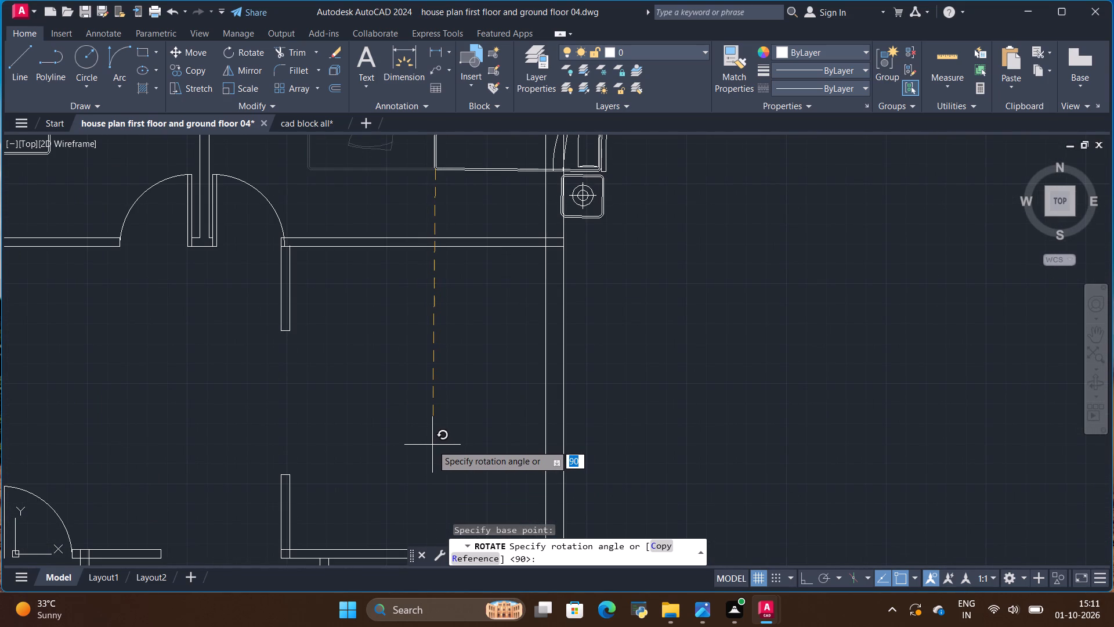
pyautogui.click(435, 445)
# Move the rotated bed block back inside the right bedroom, with its headboard and nightstands along the right outer wall.
pyautogui.scroll(-3, 437, 445)
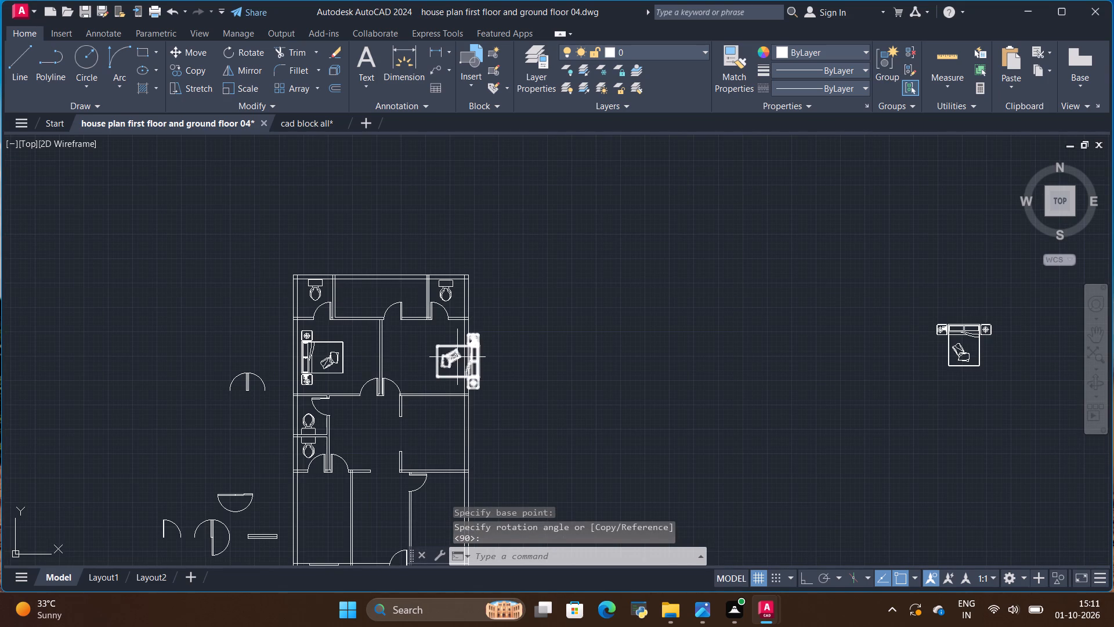
pyautogui.click(458, 357)
pyautogui.click(187, 49)
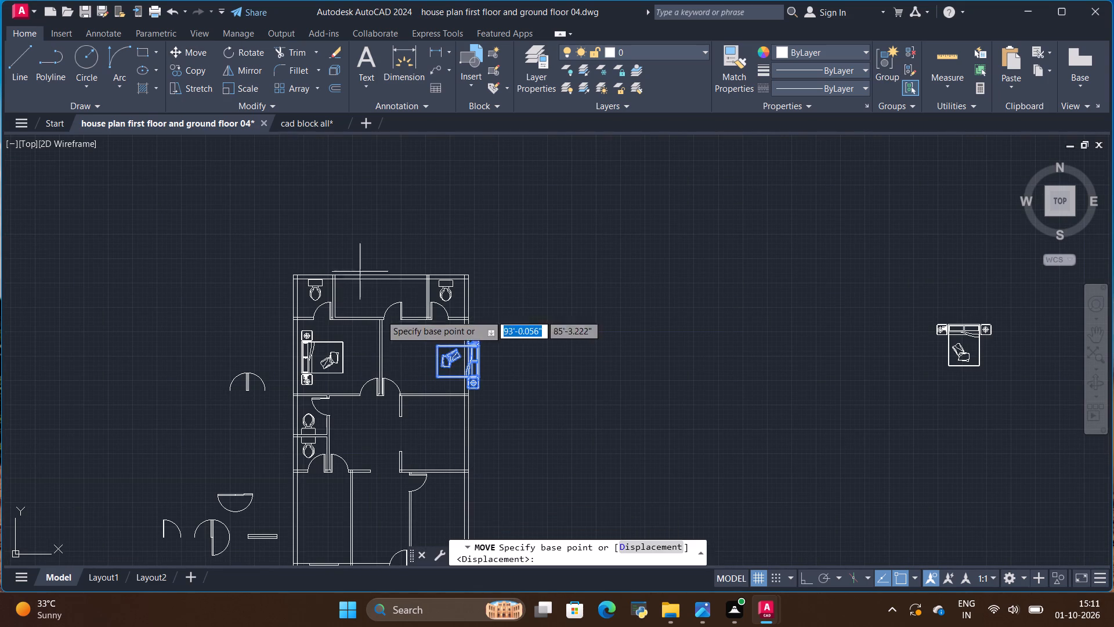
pyautogui.scroll(2, 447, 352)
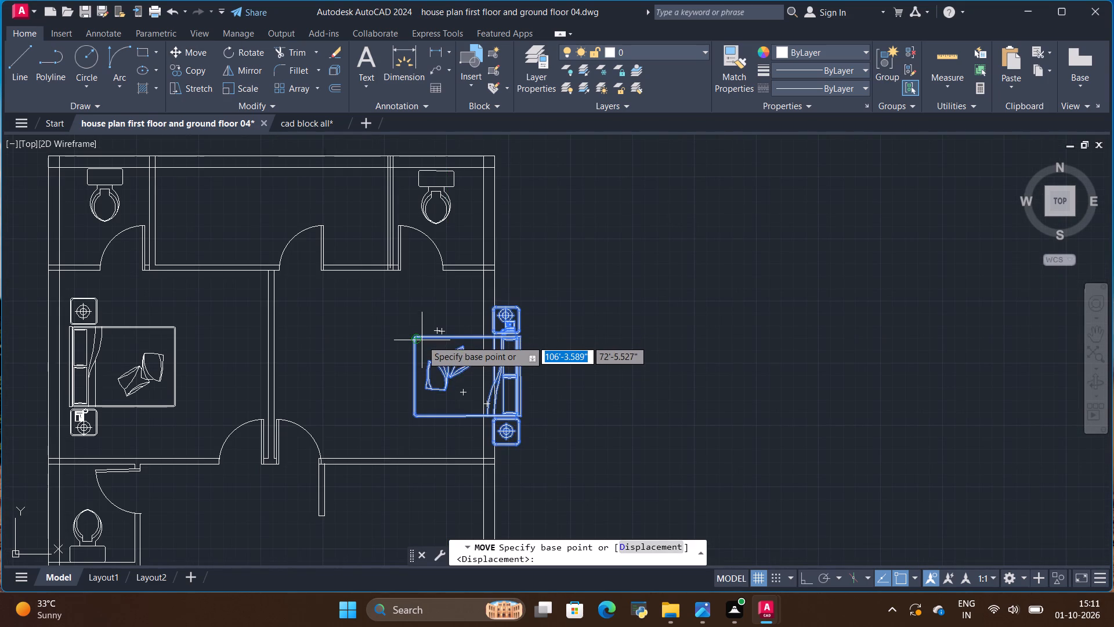
pyautogui.click(422, 340)
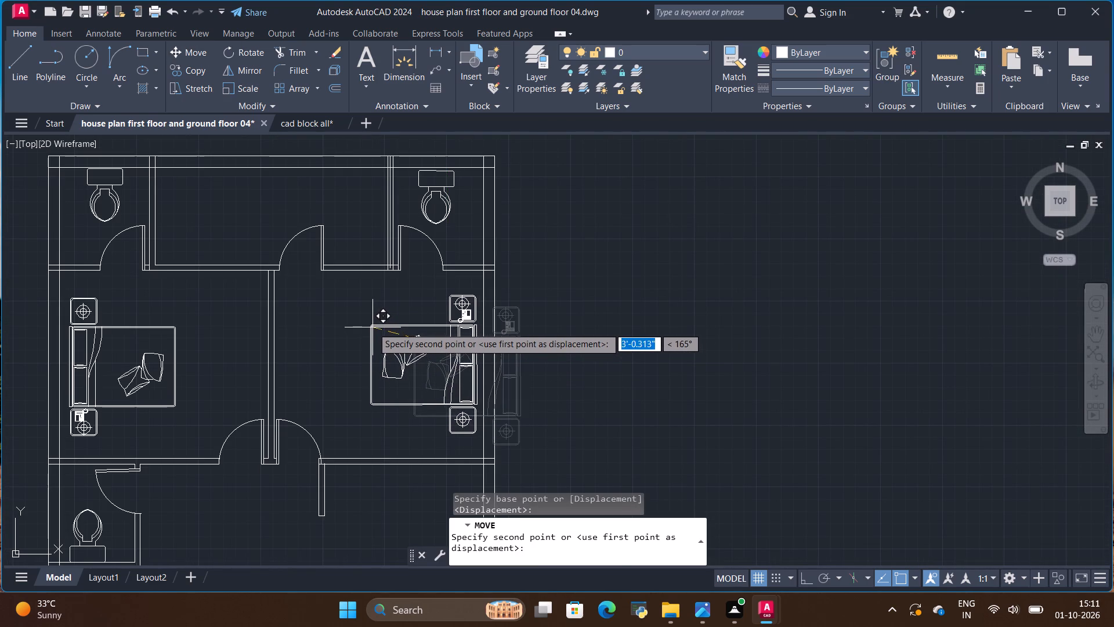
pyautogui.click(372, 327)
# Review the whole floor plan, from the furnished bedrooms down to the front rooms and their wall junctions.
pyautogui.scroll(-2, 322, 343)
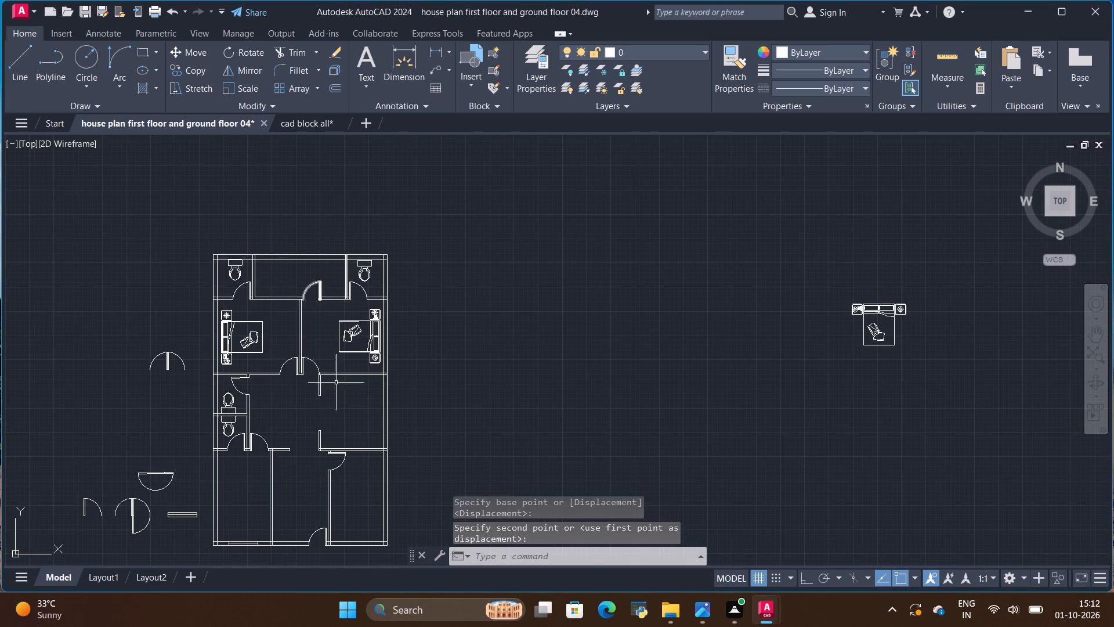
pyautogui.scroll(2, 336, 389)
pyautogui.scroll(-3, 370, 309)
pyautogui.scroll(1, 337, 369)
pyautogui.scroll(1, 338, 219)
pyautogui.scroll(-2, 338, 219)
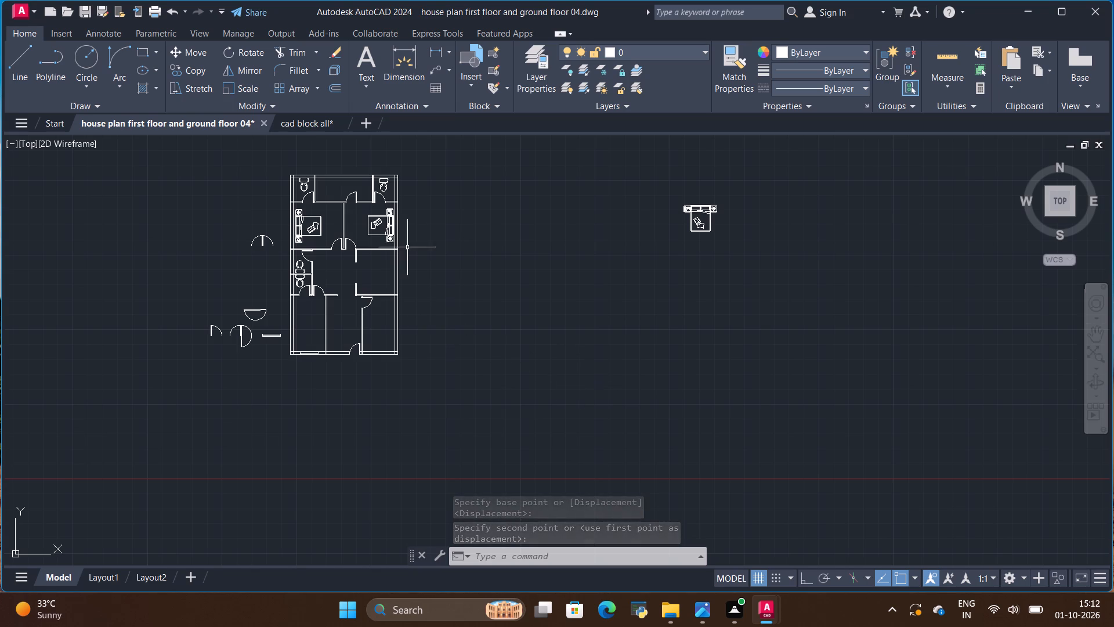
pyautogui.scroll(2, 388, 179)
pyautogui.scroll(-1, 403, 176)
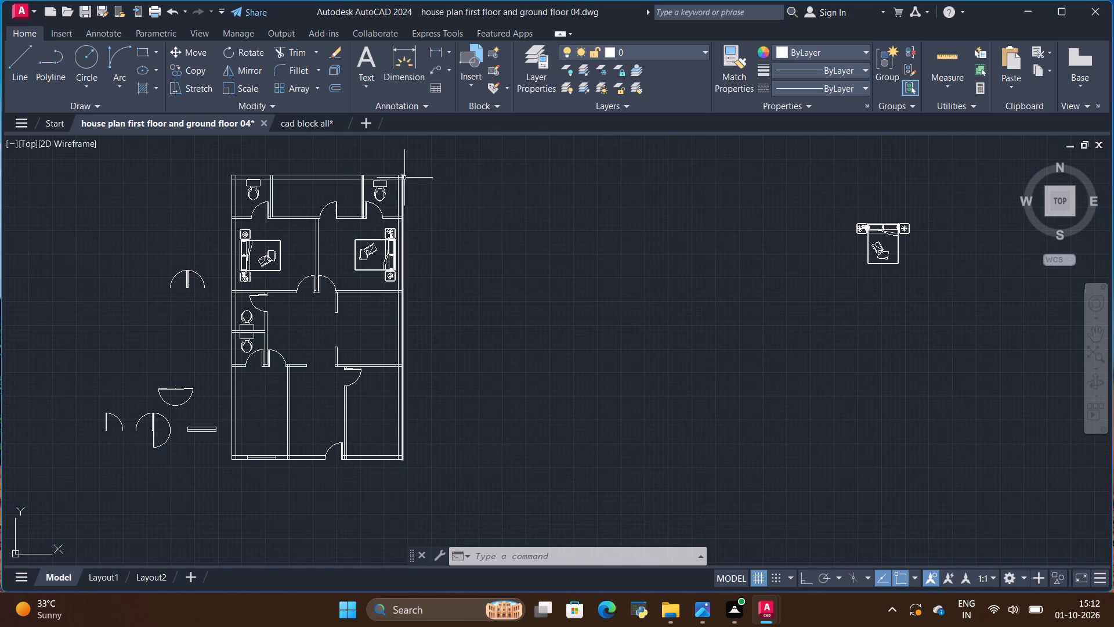
pyautogui.scroll(2, 273, 459)
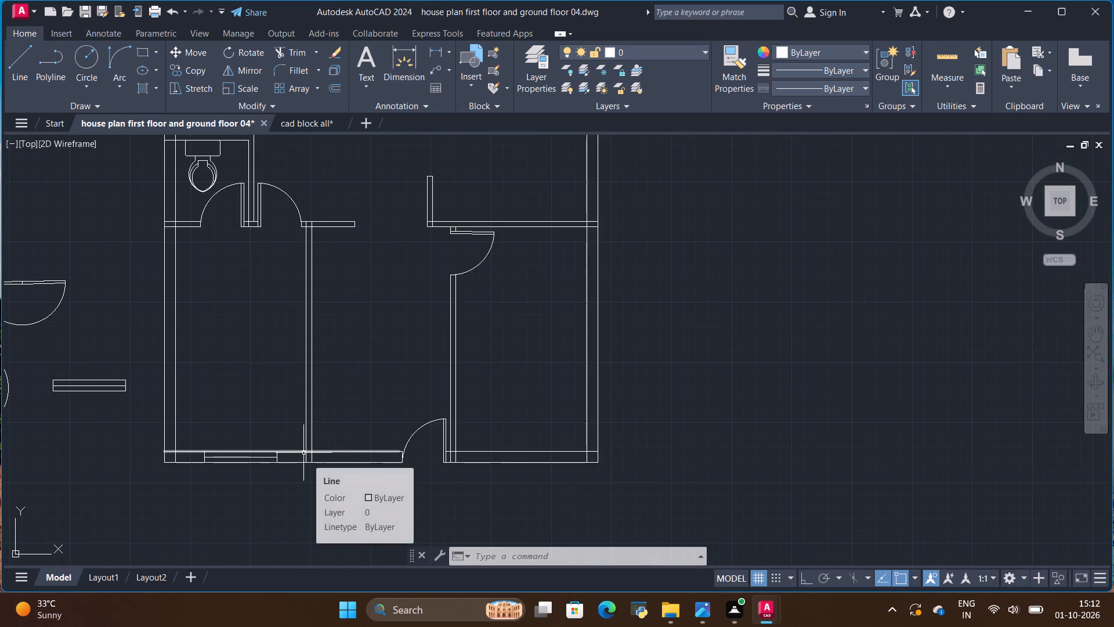
pyautogui.scroll(-2, 303, 453)
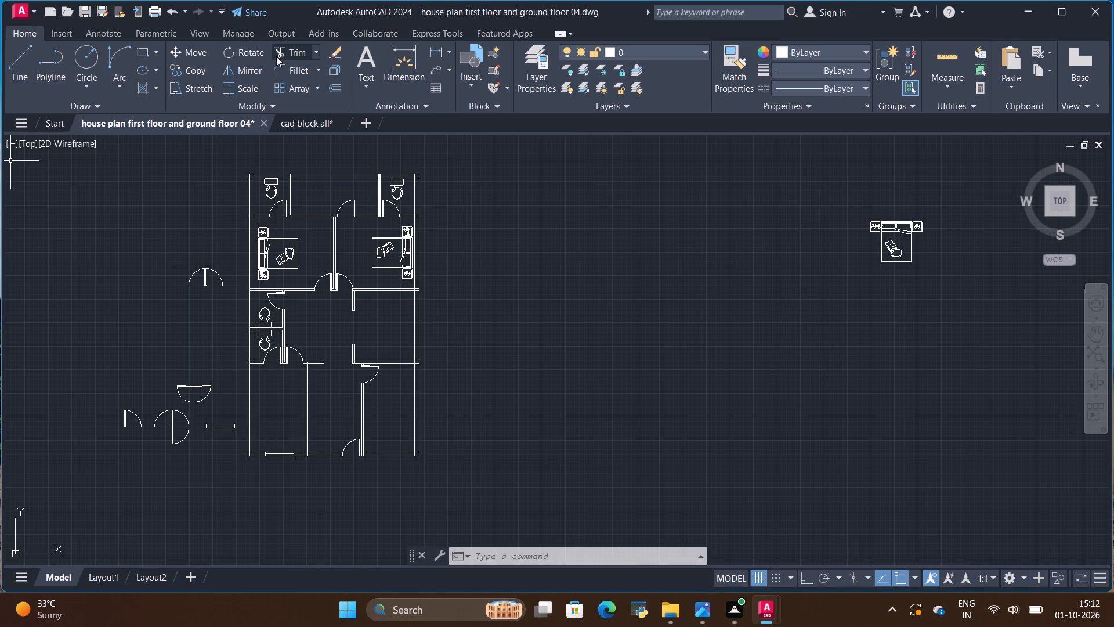
# Trim the overlapping wall lines in the top outer wall at the right toilet's partition and at the building's upper-right corner.
pyautogui.click(299, 48)
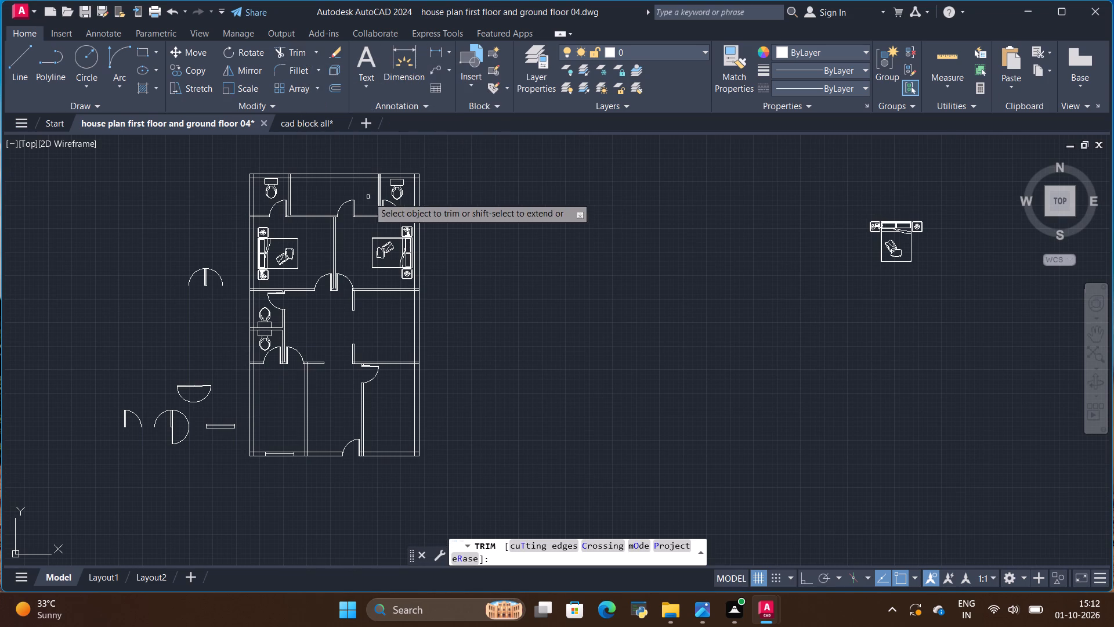
pyautogui.scroll(4, 399, 183)
pyautogui.scroll(1, 330, 168)
pyautogui.scroll(1, 219, 188)
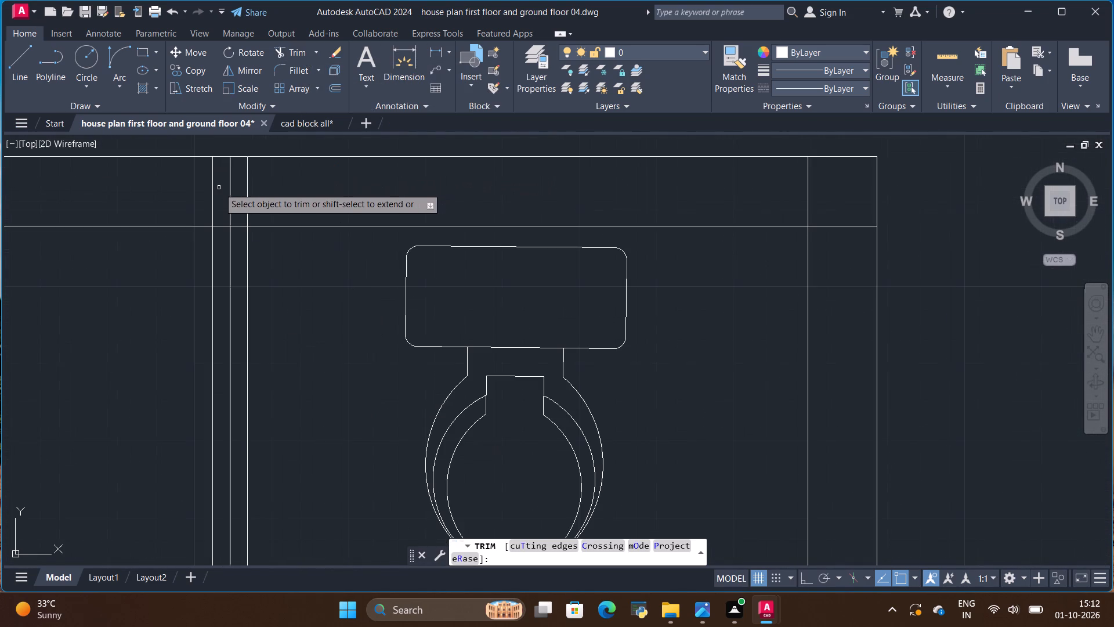
pyautogui.moveTo(179, 189); pyautogui.dragTo(274, 194)
pyautogui.moveTo(215, 197); pyautogui.dragTo(219, 205)
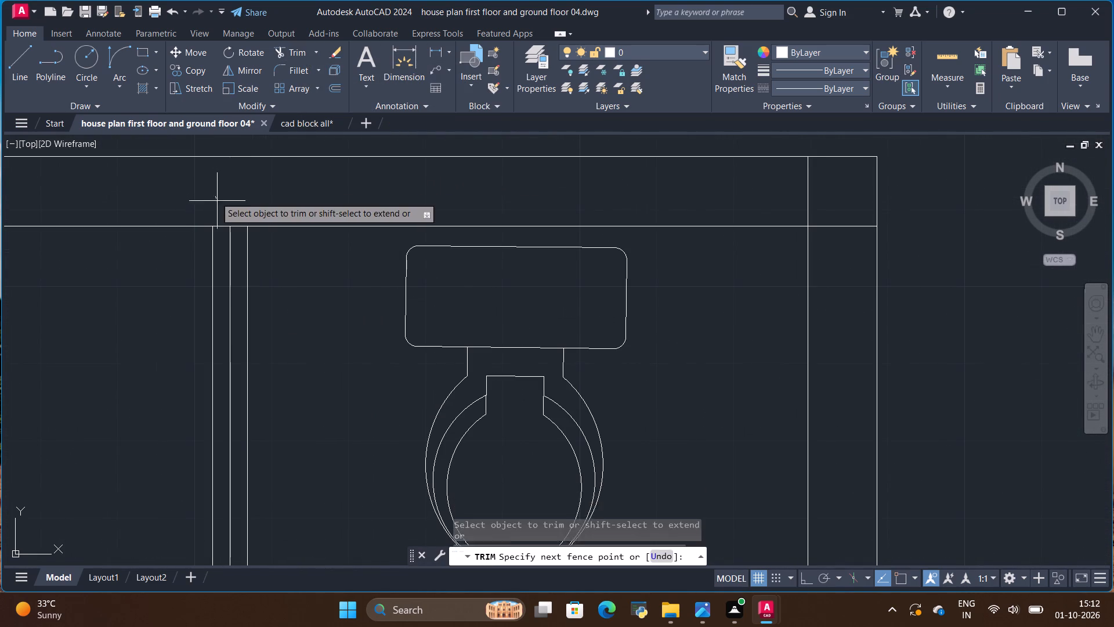
pyautogui.moveTo(219, 205); pyautogui.dragTo(234, 214)
pyautogui.scroll(-1, 239, 221)
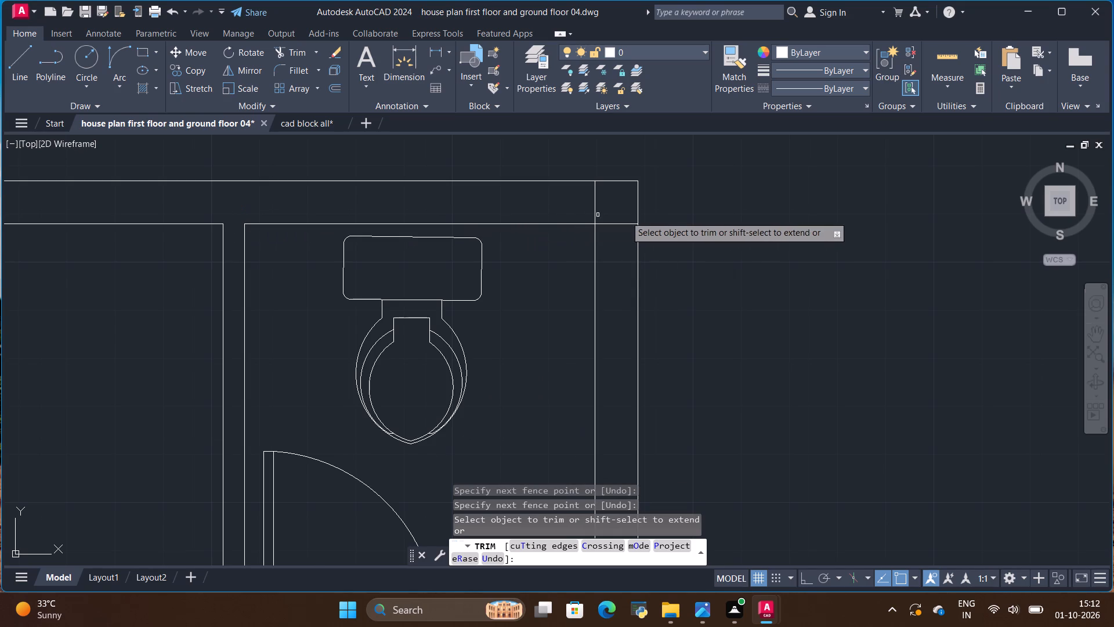
pyautogui.scroll(1, 636, 217)
pyautogui.moveTo(529, 195); pyautogui.dragTo(597, 250)
# Trim the overlapping lines where the right toilet's door wall meets the right outer wall and the toilet's side partition.
pyautogui.scroll(-3, 585, 201)
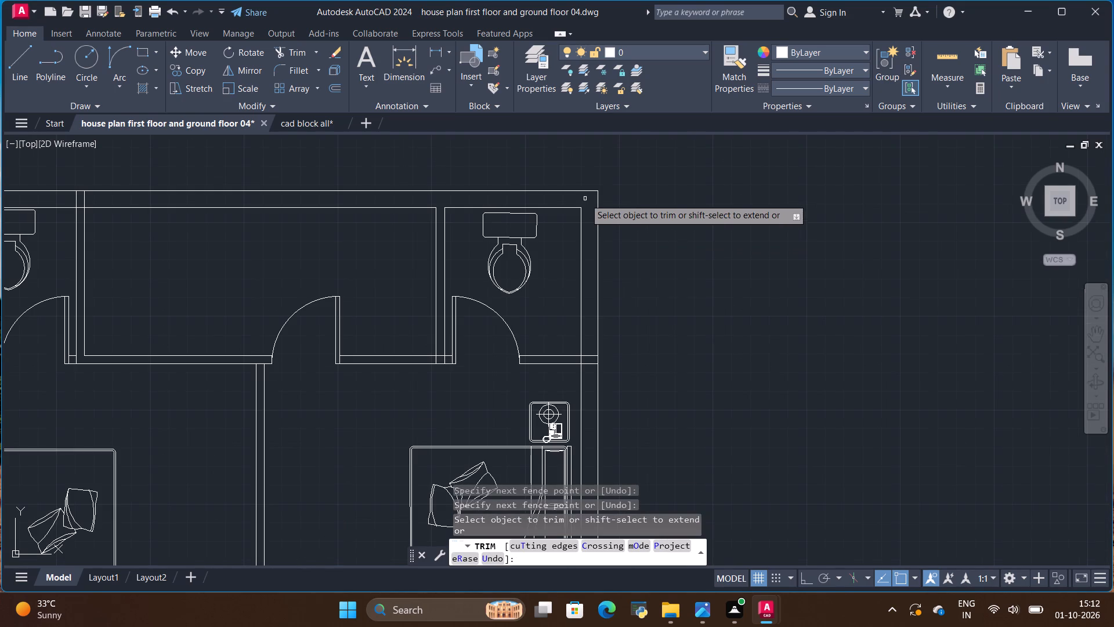
pyautogui.scroll(4, 584, 380)
pyautogui.moveTo(578, 198); pyautogui.dragTo(599, 296)
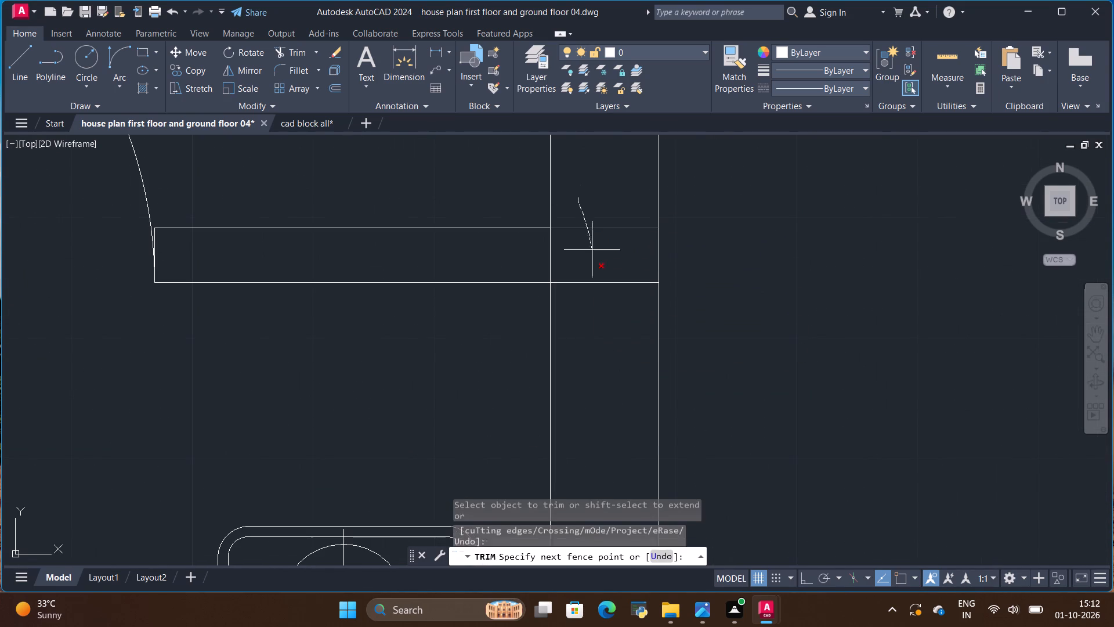
pyautogui.moveTo(599, 296); pyautogui.dragTo(517, 257)
pyautogui.scroll(-5, 528, 253)
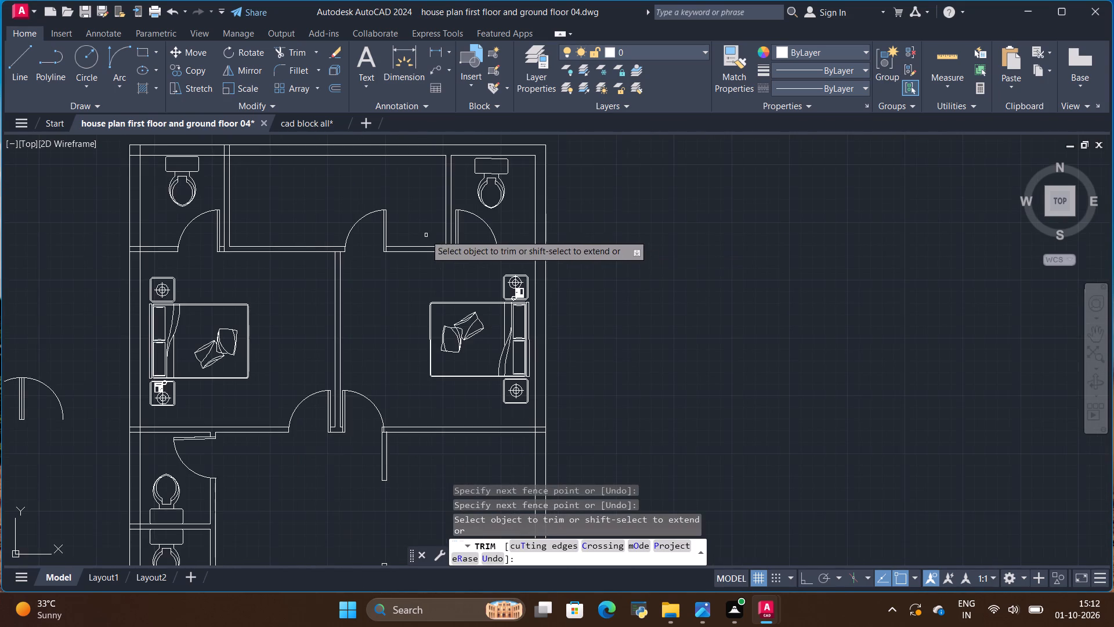
pyautogui.scroll(3, 413, 229)
pyautogui.scroll(1, 466, 221)
pyautogui.scroll(3, 639, 365)
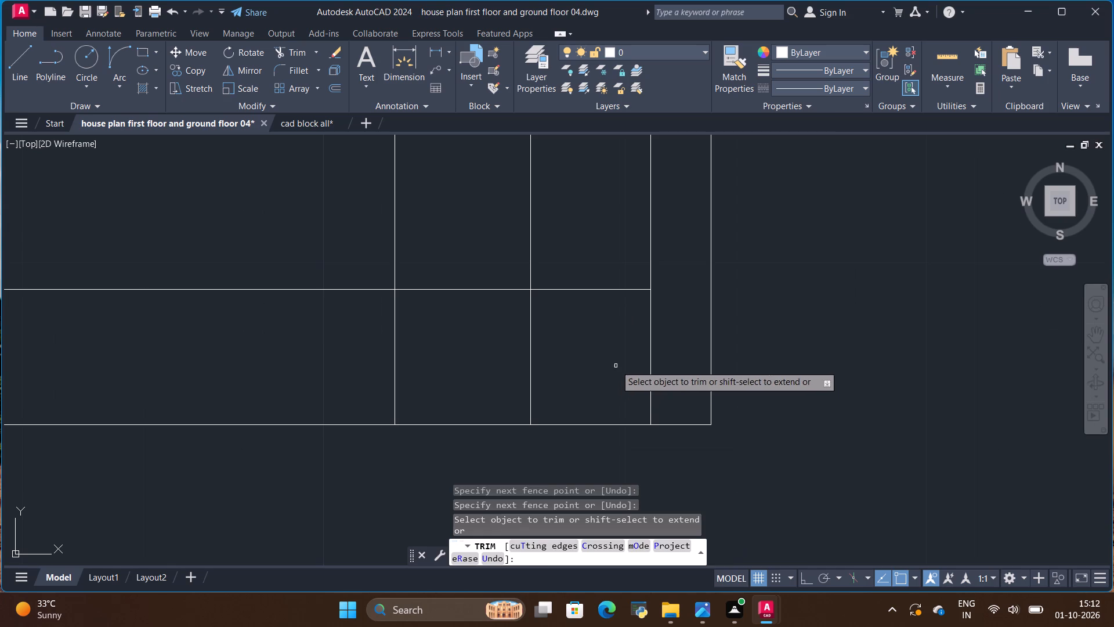
pyautogui.moveTo(616, 365); pyautogui.dragTo(474, 241)
# Trim the overlapping wall lines where the left toilet's side partition meets the top outer wall.
pyautogui.scroll(-4, 502, 356)
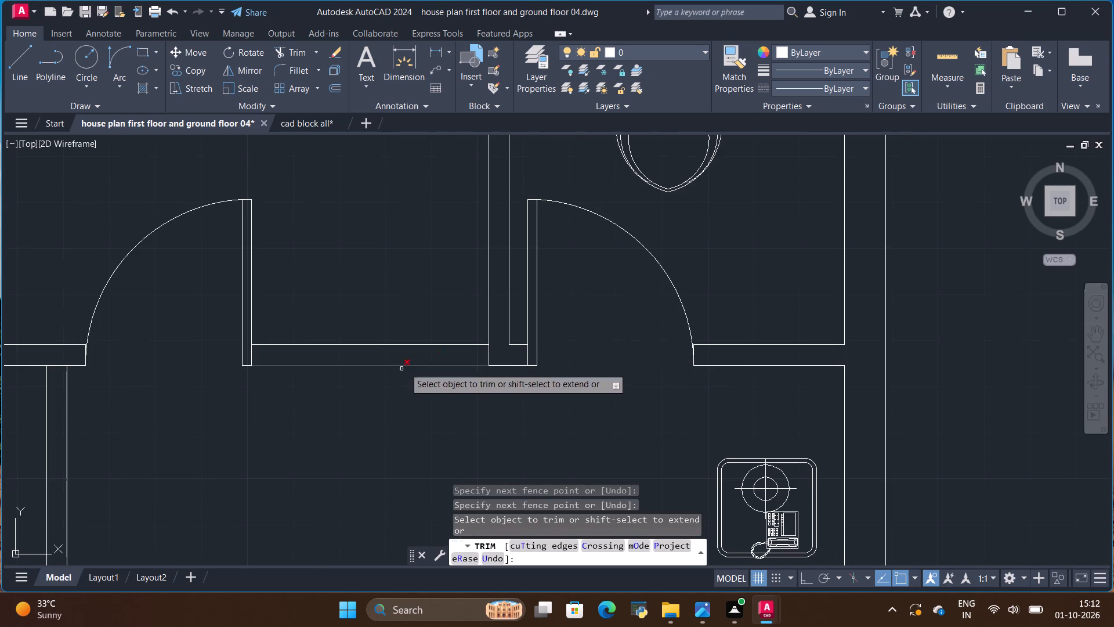
pyautogui.scroll(2, 178, 329)
pyautogui.scroll(2, 297, 413)
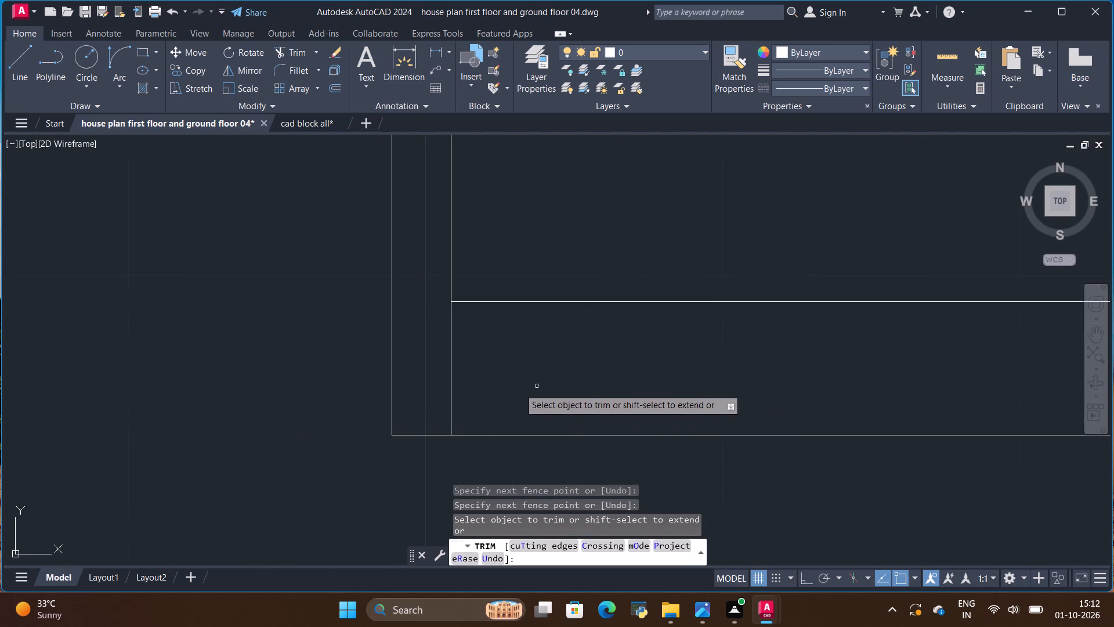
pyautogui.scroll(-6, 493, 388)
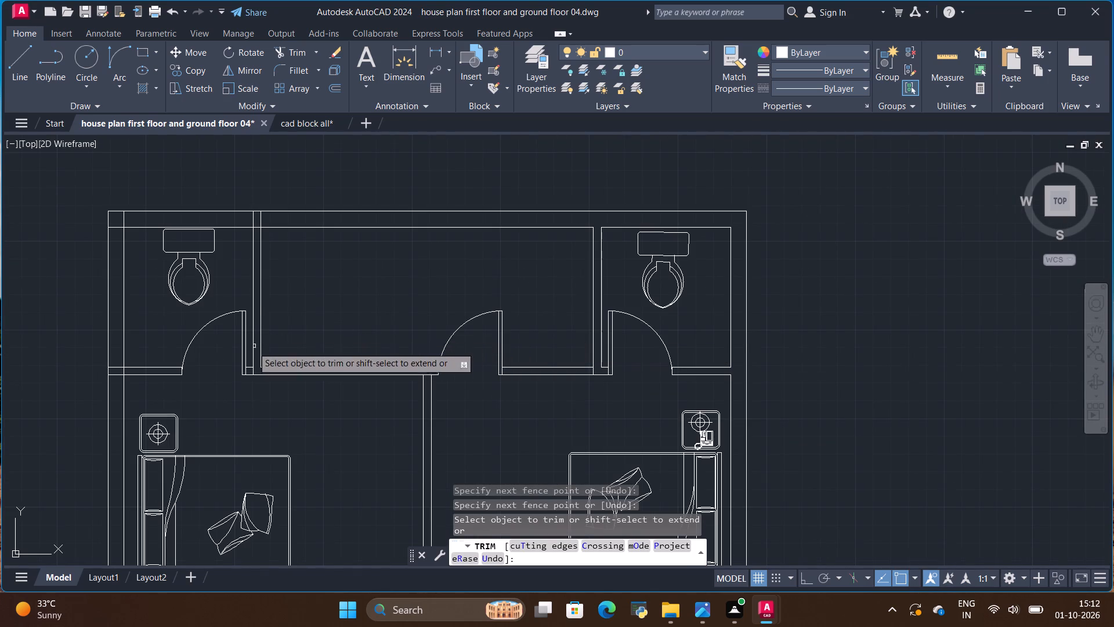
pyautogui.scroll(4, 248, 219)
pyautogui.moveTo(209, 223); pyautogui.dragTo(366, 232)
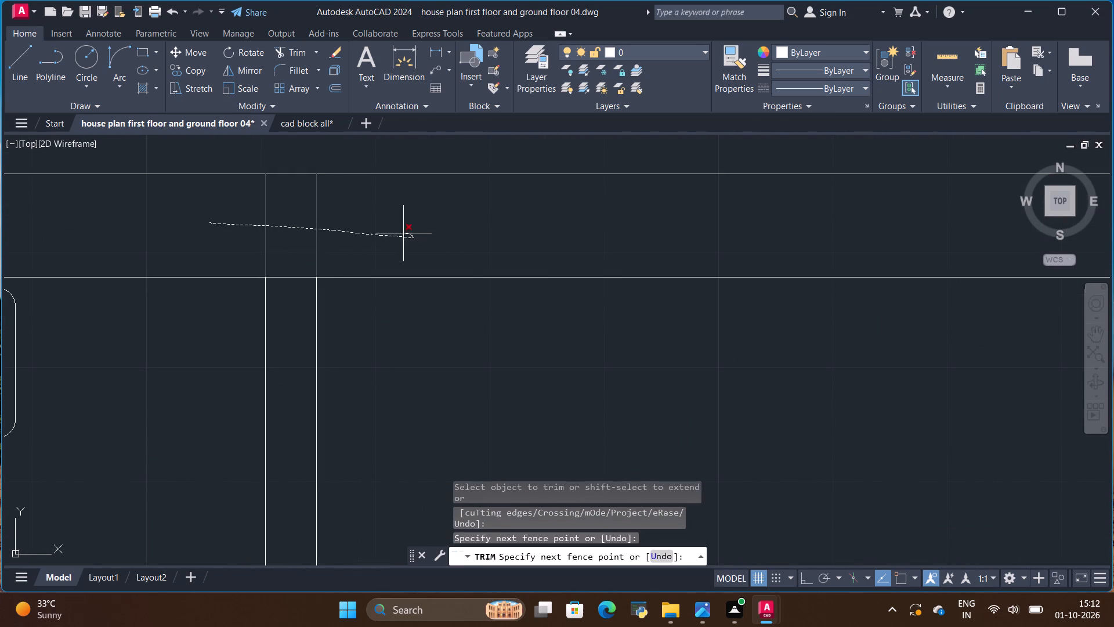
pyautogui.moveTo(366, 232); pyautogui.dragTo(309, 289)
pyautogui.scroll(-2, 338, 264)
pyautogui.scroll(-1, 534, 242)
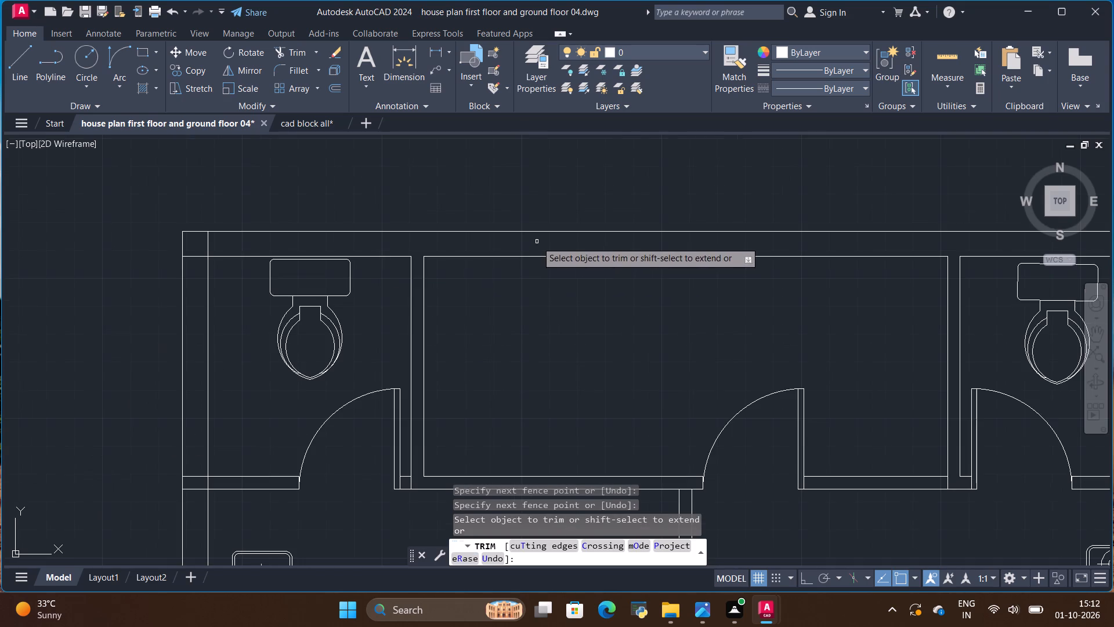
# Trim the overlapping wall lines at the building's upper-left corner and where the left toilet's door wall meets the left outer wall.
pyautogui.scroll(2, 190, 232)
pyautogui.moveTo(197, 312); pyautogui.dragTo(248, 253)
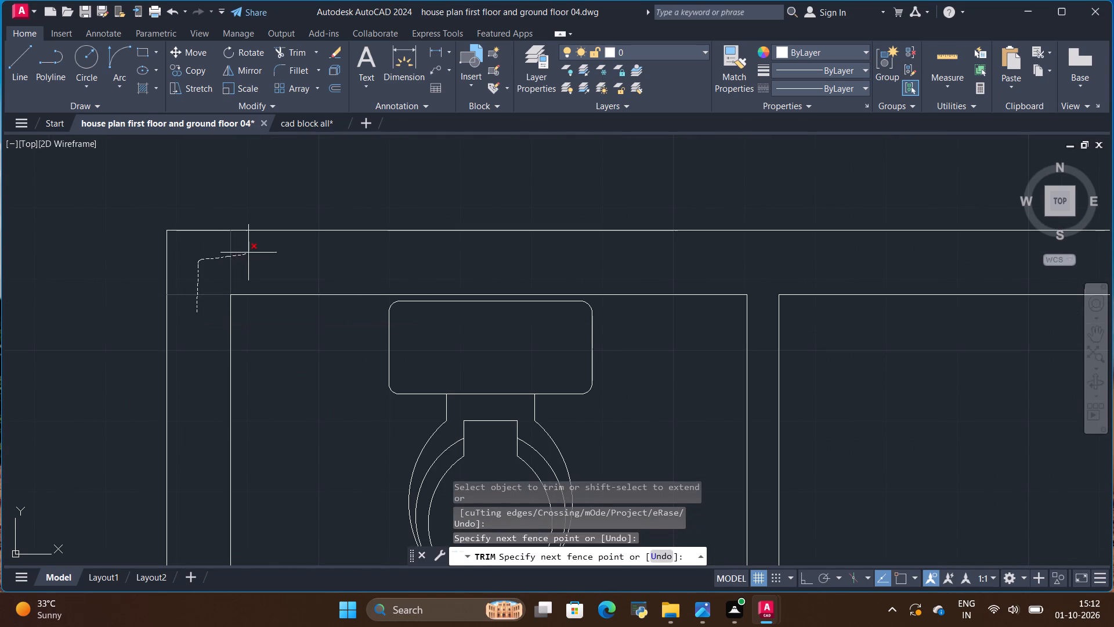
pyautogui.moveTo(248, 253); pyautogui.dragTo(251, 253)
pyautogui.scroll(-3, 350, 226)
pyautogui.scroll(4, 316, 405)
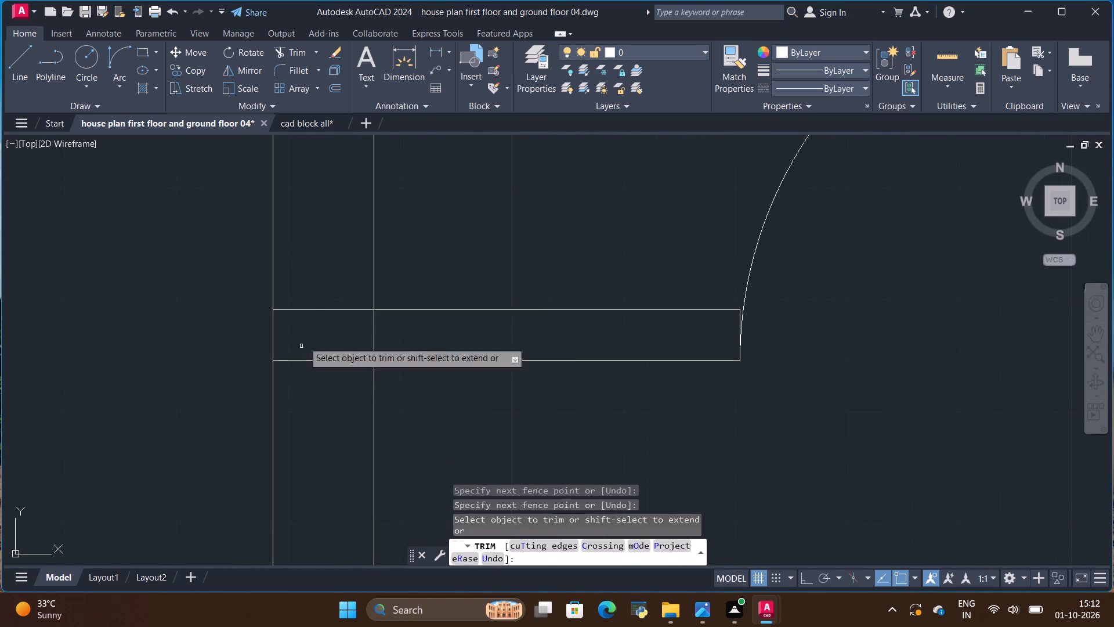
pyautogui.moveTo(323, 272); pyautogui.dragTo(398, 339)
# Trim the overlapping lines where the left bedroom's lower wall meets the left outer wall.
pyautogui.scroll(-3, 343, 320)
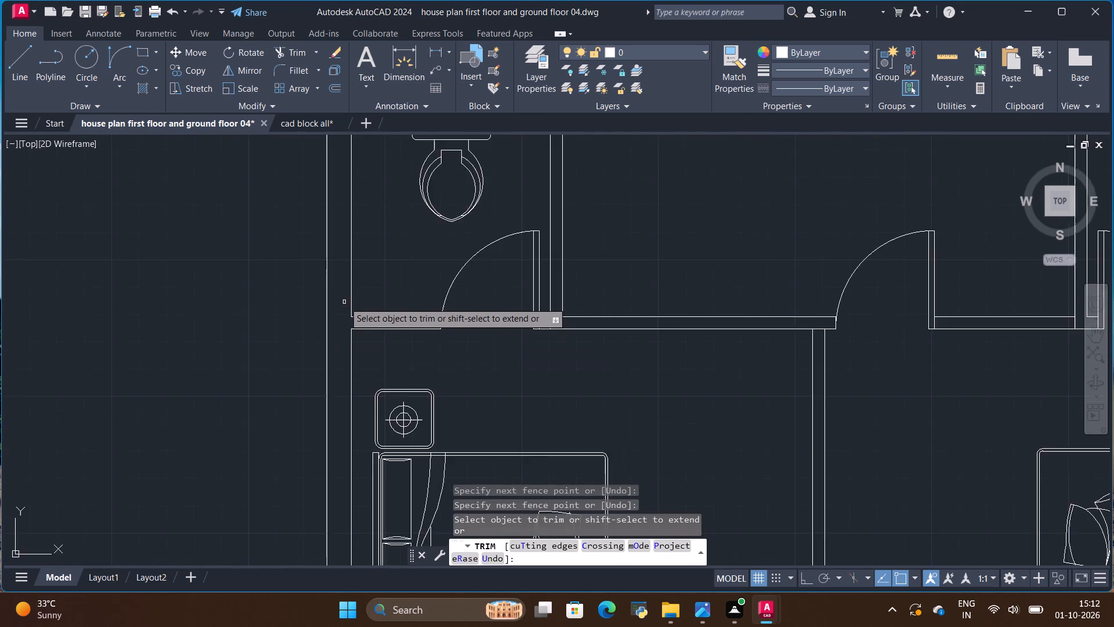
pyautogui.scroll(-2, 344, 301)
pyautogui.scroll(3, 342, 511)
pyautogui.scroll(1, 353, 363)
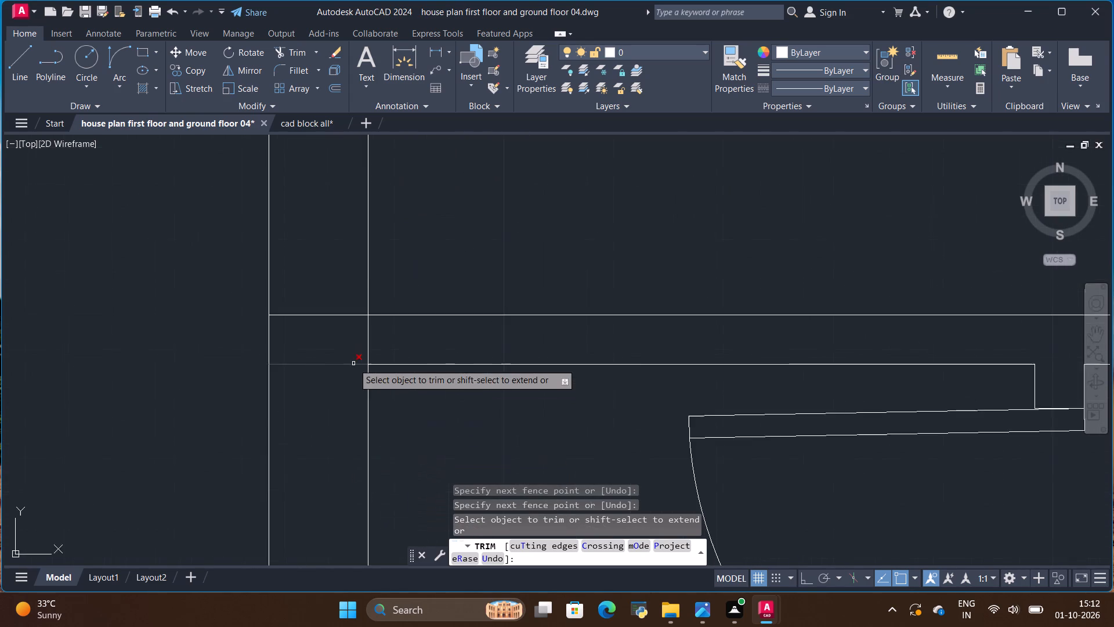
pyautogui.scroll(2, 353, 363)
pyautogui.moveTo(328, 252); pyautogui.dragTo(410, 330)
# Trim the overlapping lines where the partition between the two back-to-back toilets meets the left outer wall.
pyautogui.scroll(-5, 303, 366)
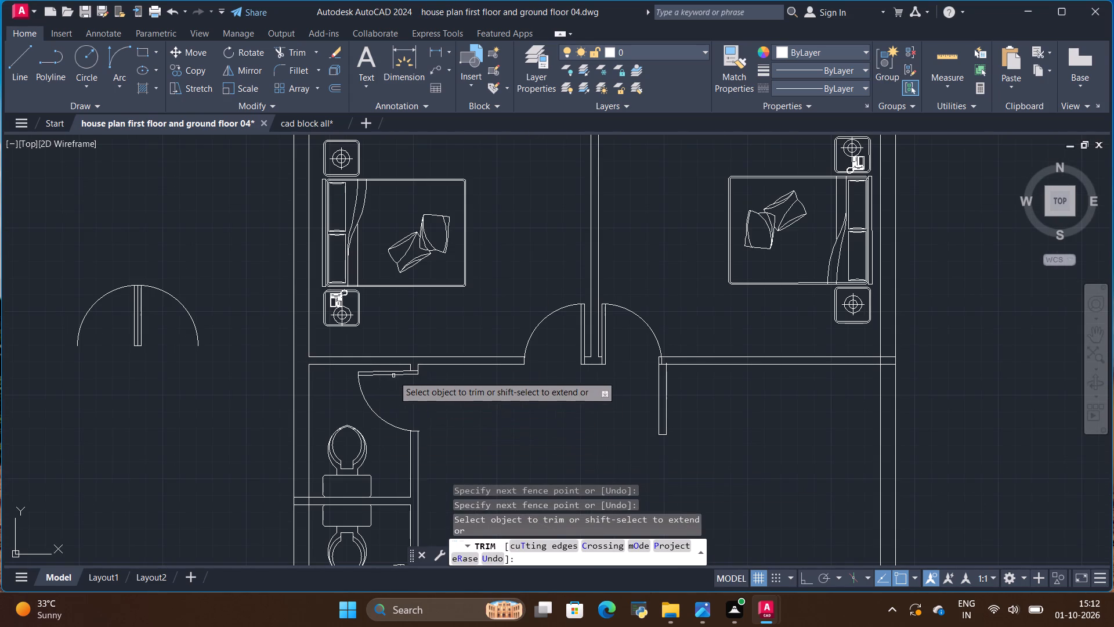
pyautogui.scroll(1, 393, 376)
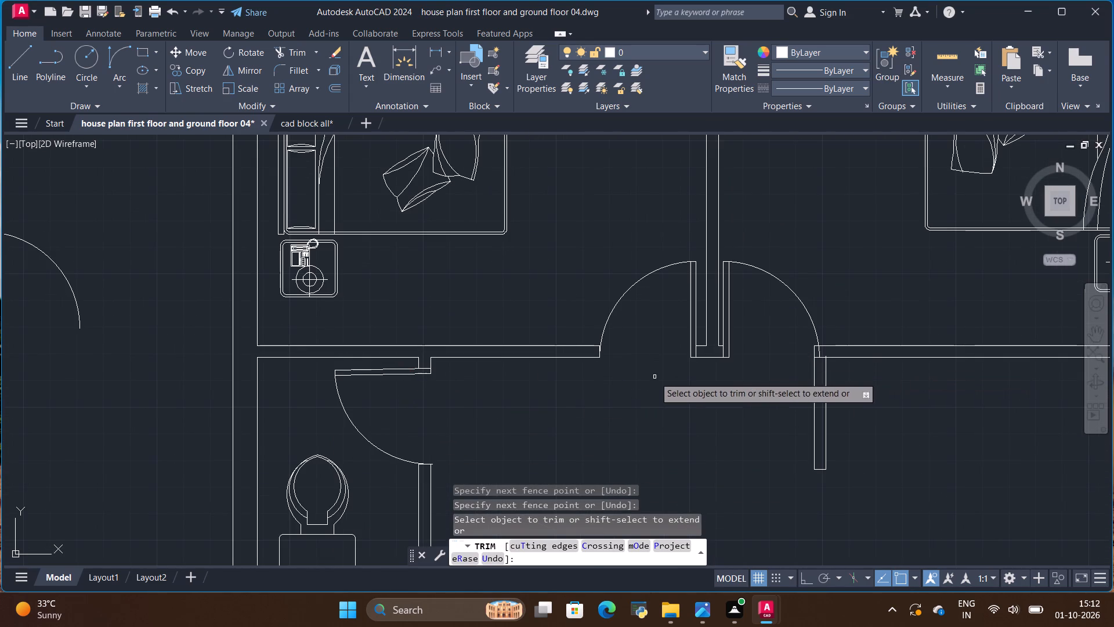
pyautogui.scroll(-3, 450, 349)
pyautogui.scroll(2, 402, 427)
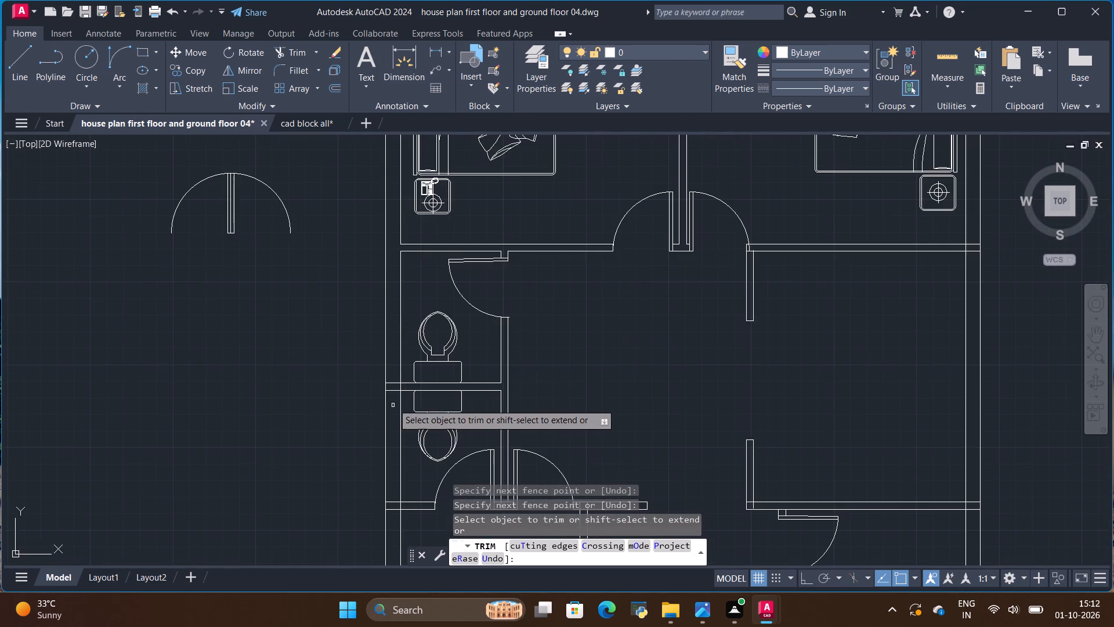
pyautogui.scroll(4, 390, 399)
pyautogui.moveTo(390, 294); pyautogui.dragTo(389, 350)
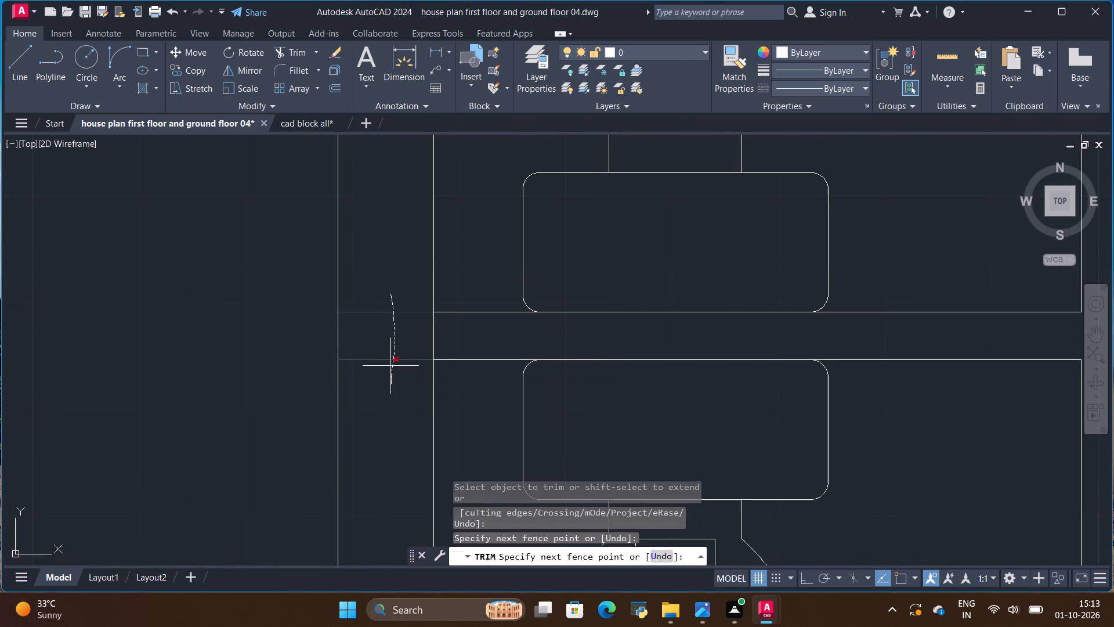
pyautogui.moveTo(389, 350); pyautogui.dragTo(459, 332)
# Trim the overlapping lines where the lower toilet's door wall meets the left outer wall.
pyautogui.scroll(-3, 321, 374)
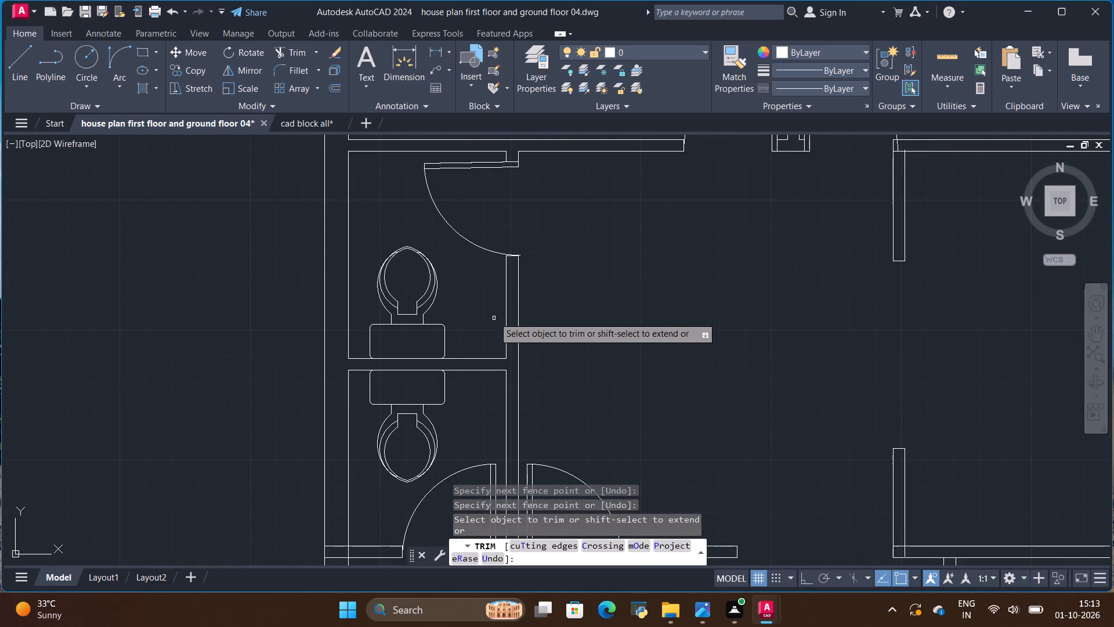
pyautogui.scroll(-3, 494, 316)
pyautogui.scroll(4, 461, 394)
pyautogui.scroll(2, 415, 273)
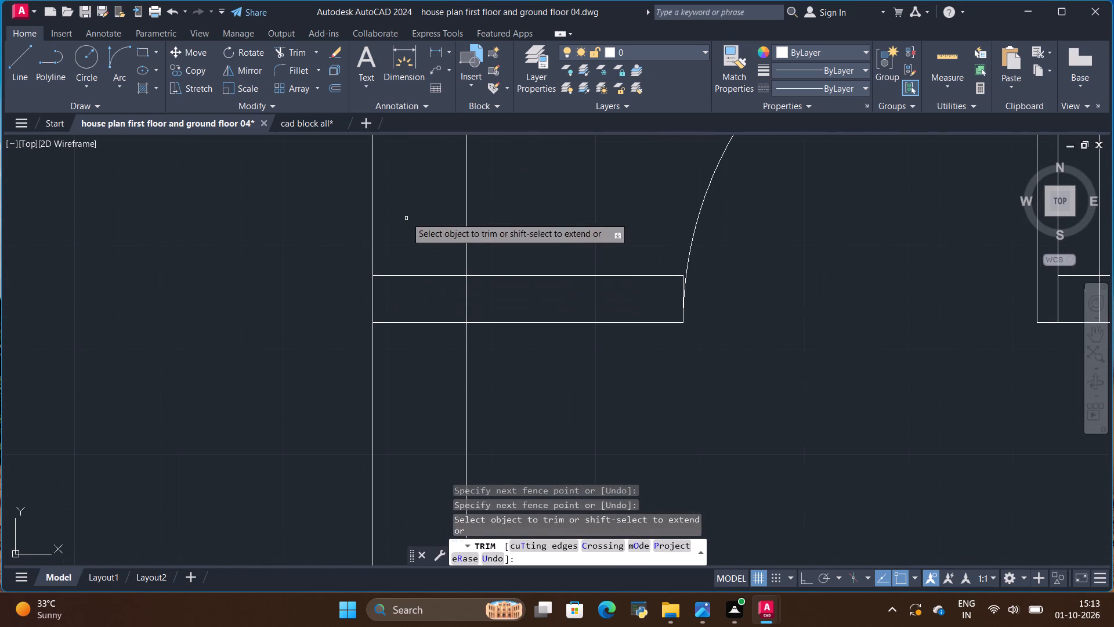
pyautogui.moveTo(406, 215); pyautogui.dragTo(482, 303)
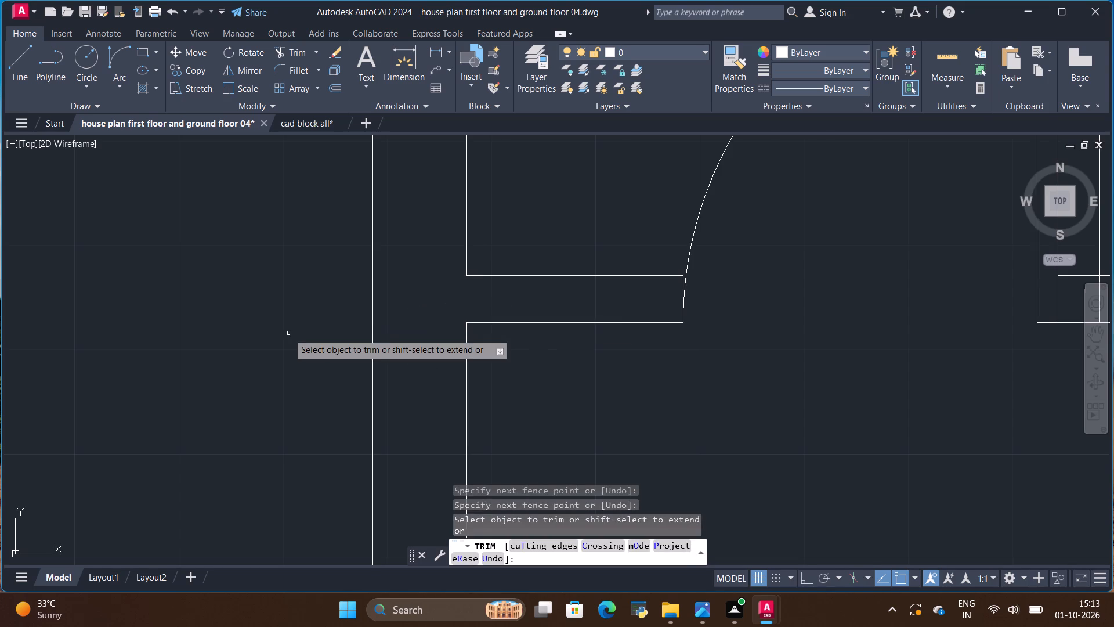
# Trim the overlapping lines at the toilets' side wall between the two doors and at the front-left room partition's upper end.
pyautogui.scroll(-1, 288, 333)
pyautogui.scroll(-3, 378, 347)
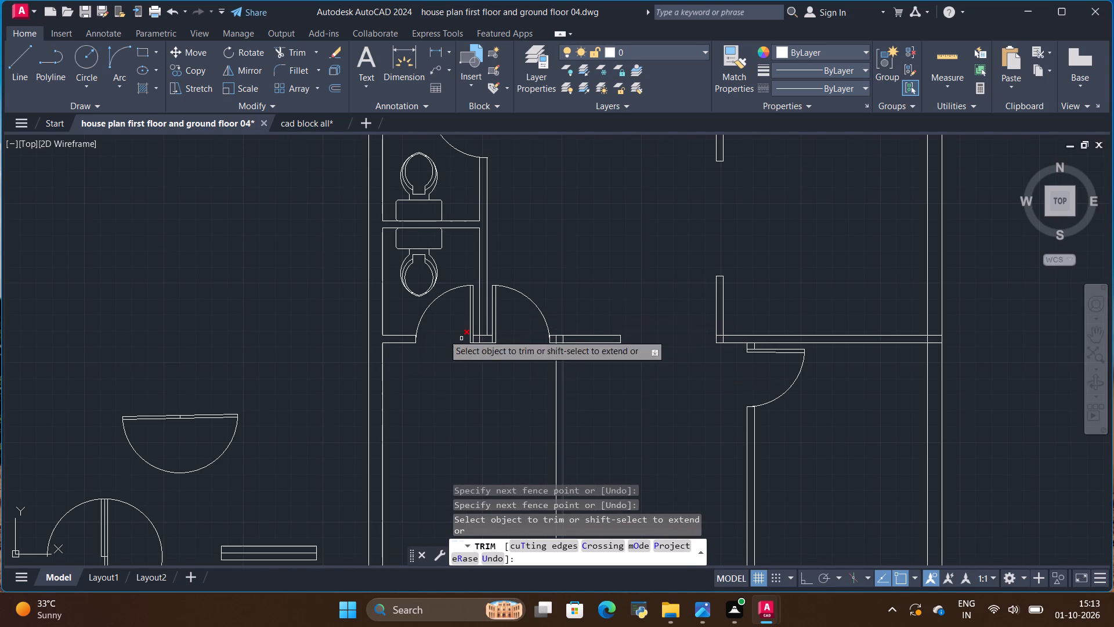
pyautogui.scroll(6, 490, 338)
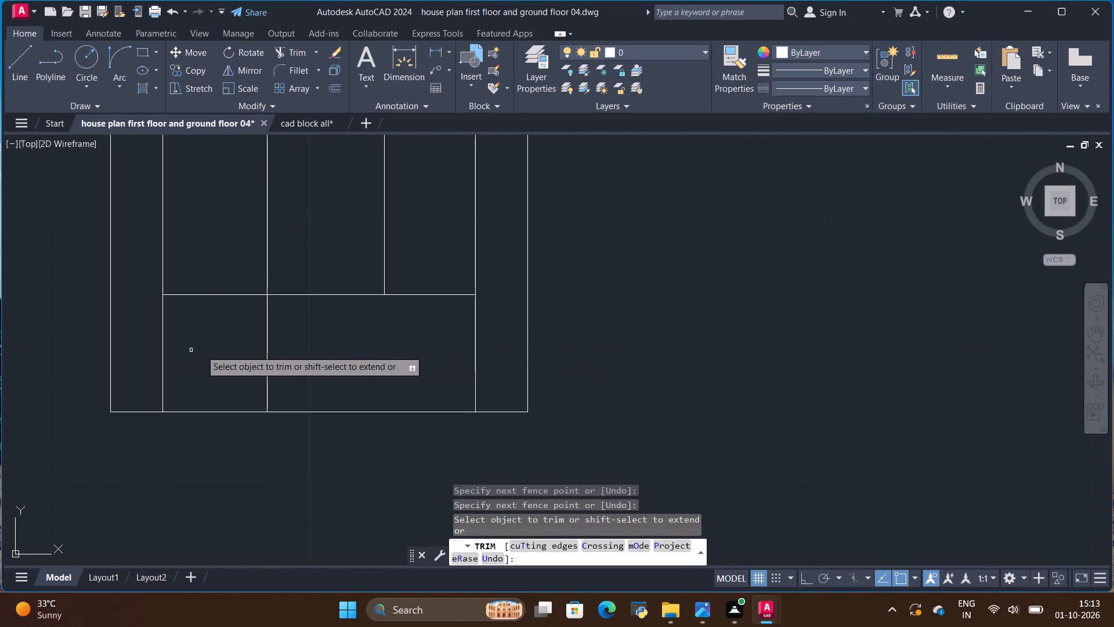
pyautogui.moveTo(213, 350); pyautogui.dragTo(303, 351)
pyautogui.scroll(-3, 306, 354)
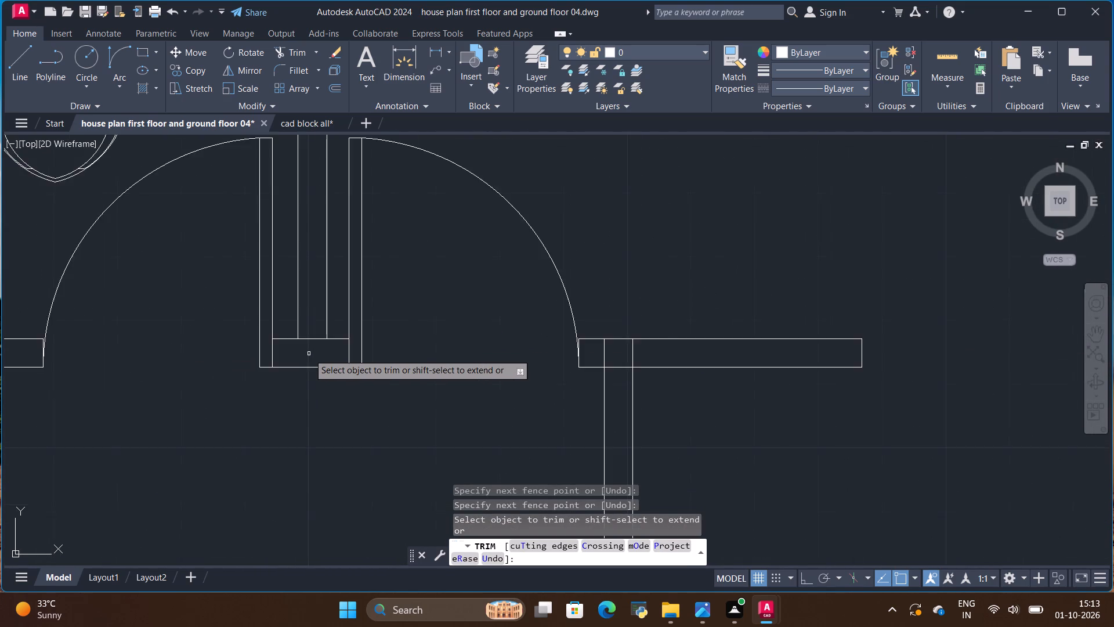
pyautogui.scroll(-3, 309, 354)
pyautogui.scroll(6, 381, 338)
pyautogui.moveTo(316, 325); pyautogui.dragTo(324, 324)
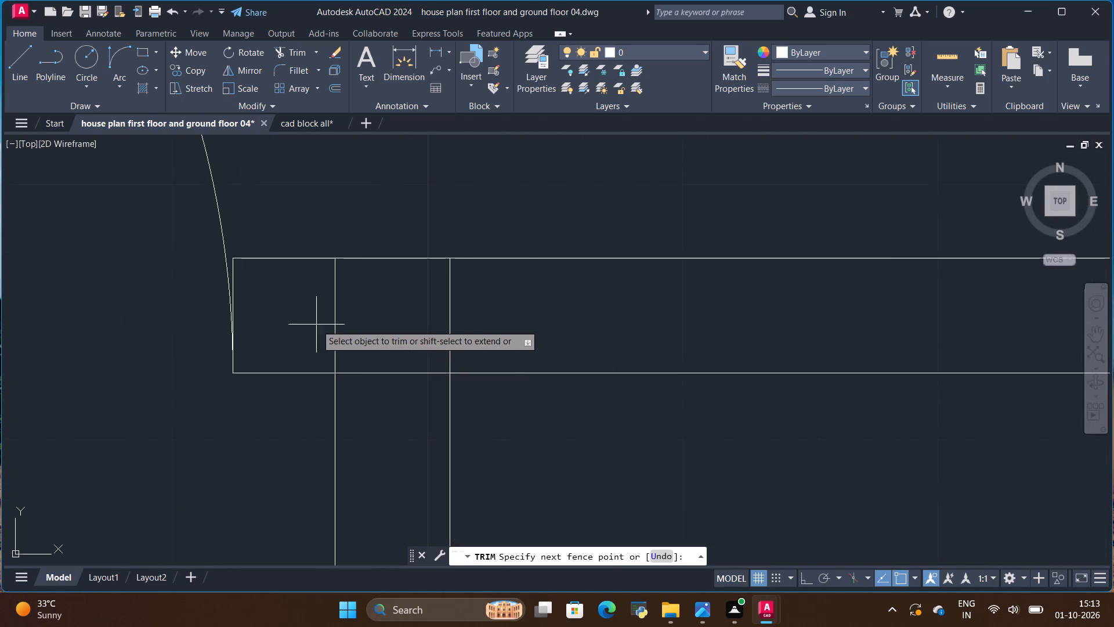
pyautogui.moveTo(324, 324); pyautogui.dragTo(373, 372)
pyautogui.moveTo(370, 361); pyautogui.dragTo(379, 392)
# Trim the overlapping lines at the kitchen's lower-left corner and where the short door stub meets the kitchen's lower wall.
pyautogui.scroll(-5, 324, 340)
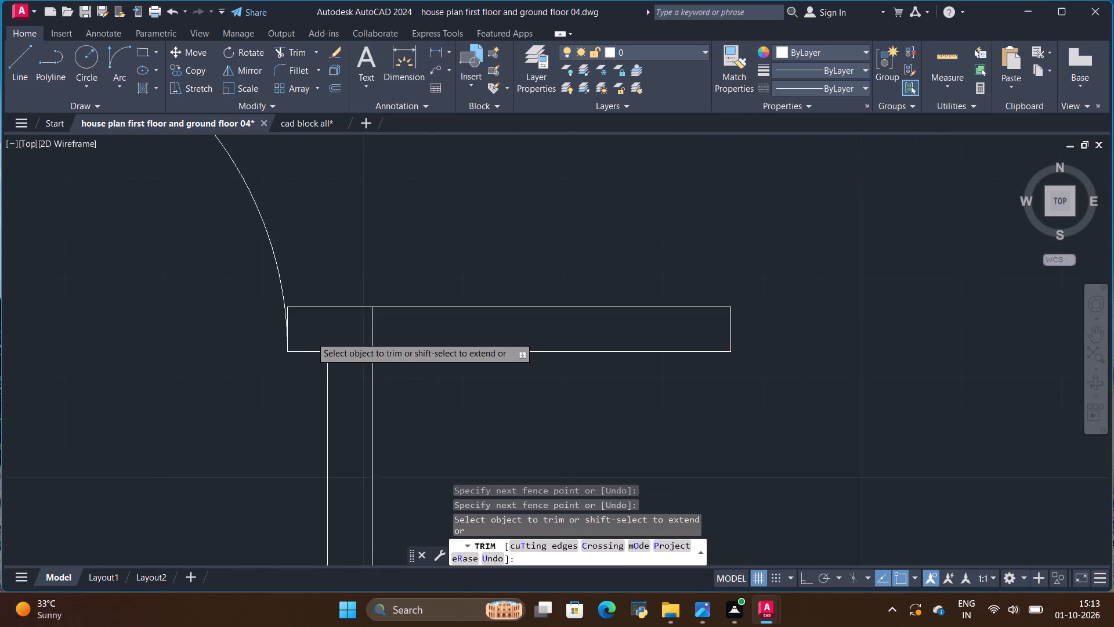
pyautogui.scroll(4, 740, 319)
pyautogui.moveTo(693, 397); pyautogui.dragTo(579, 388)
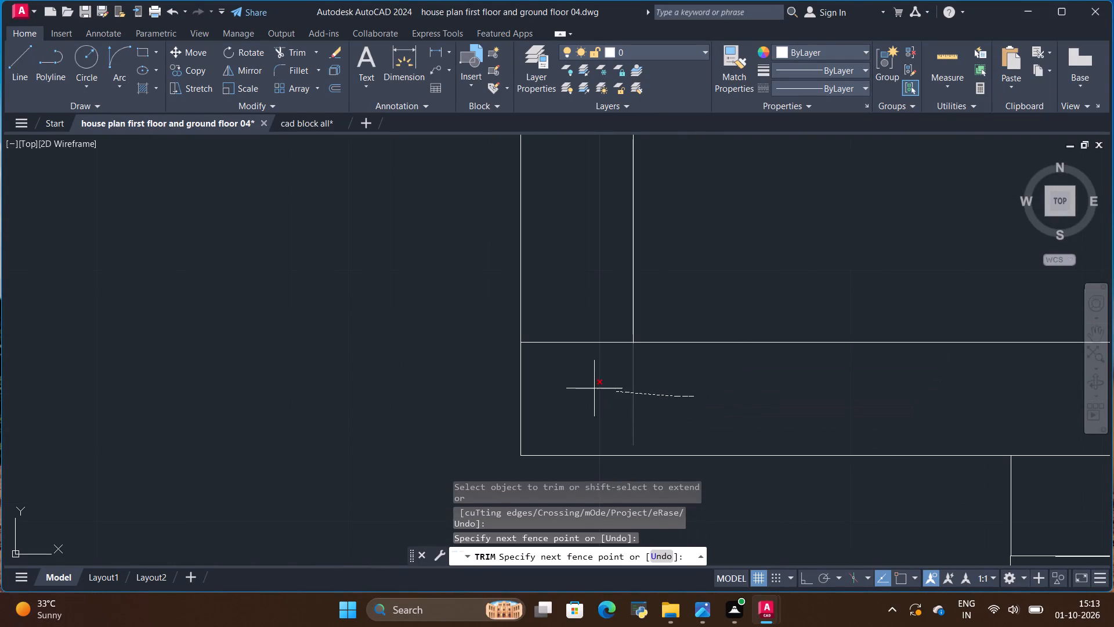
pyautogui.moveTo(579, 388); pyautogui.dragTo(562, 313)
pyautogui.scroll(-6, 140, 312)
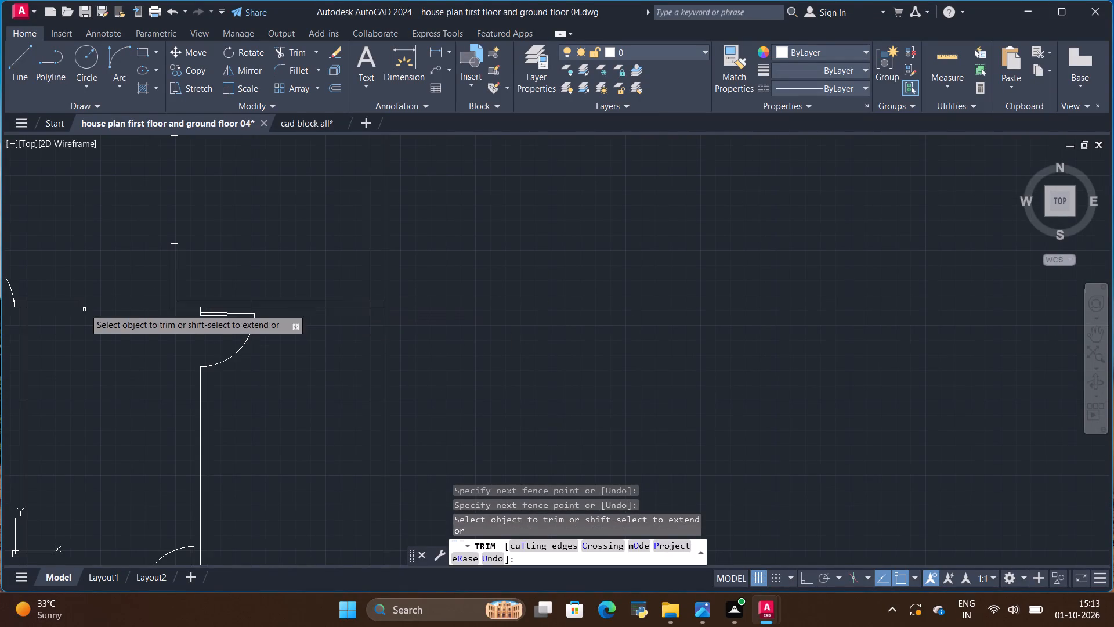
pyautogui.scroll(5, 201, 314)
pyautogui.moveTo(185, 235); pyautogui.dragTo(185, 234)
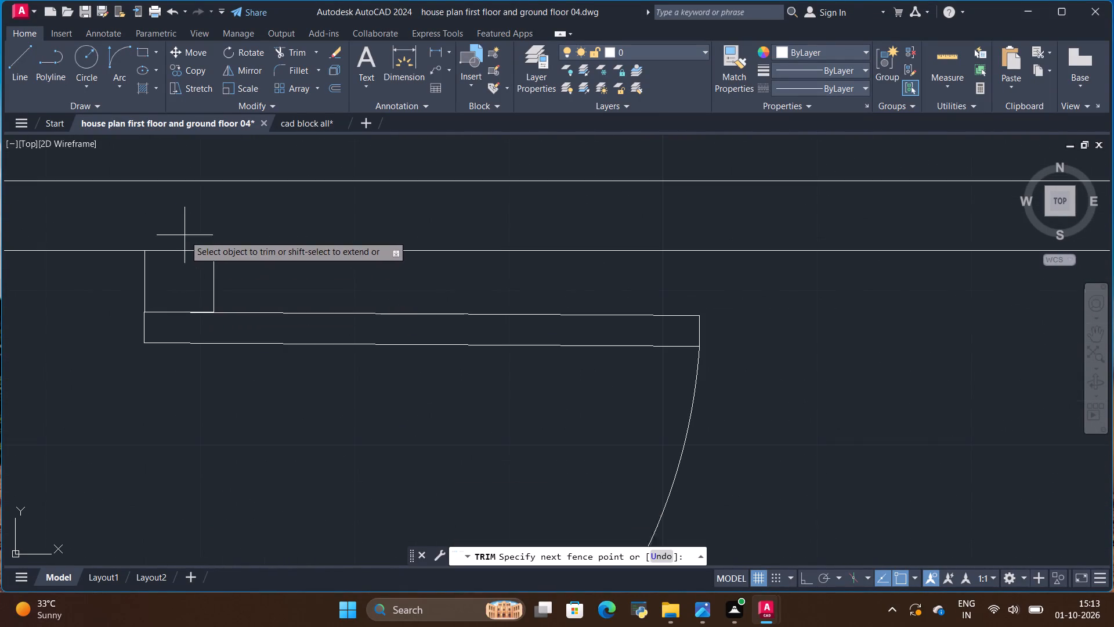
pyautogui.moveTo(185, 234); pyautogui.dragTo(188, 264)
# Trim the overlapping lines where the kitchen's lower wall meets the right outer wall.
pyautogui.scroll(-3, 247, 365)
pyautogui.scroll(-2, 342, 325)
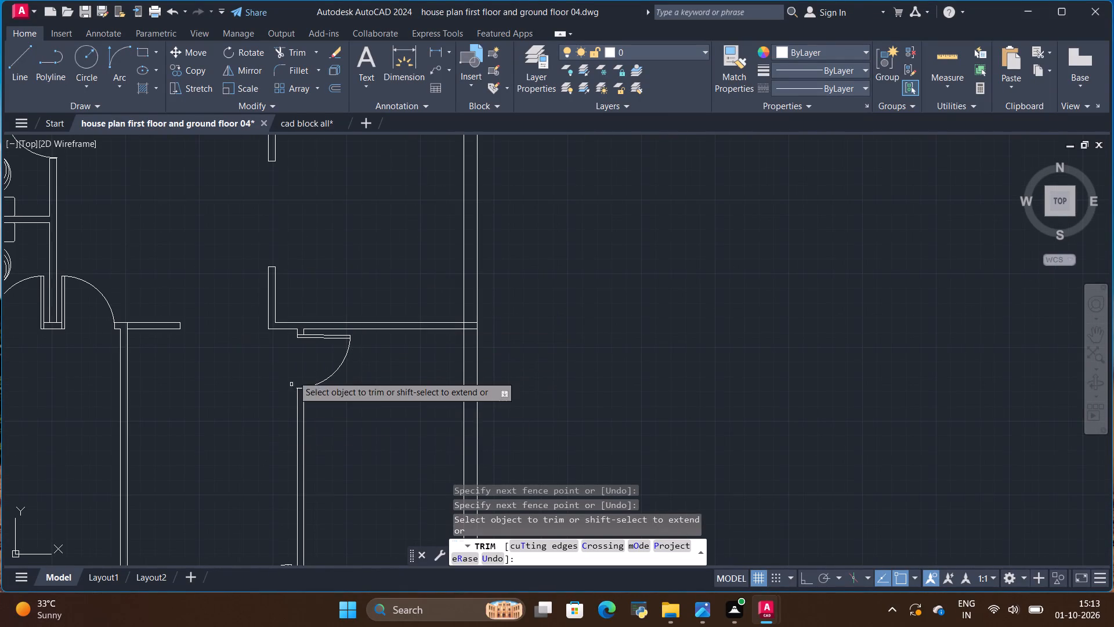
pyautogui.scroll(-2, 298, 361)
pyautogui.scroll(7, 370, 348)
pyautogui.moveTo(302, 230); pyautogui.dragTo(313, 275)
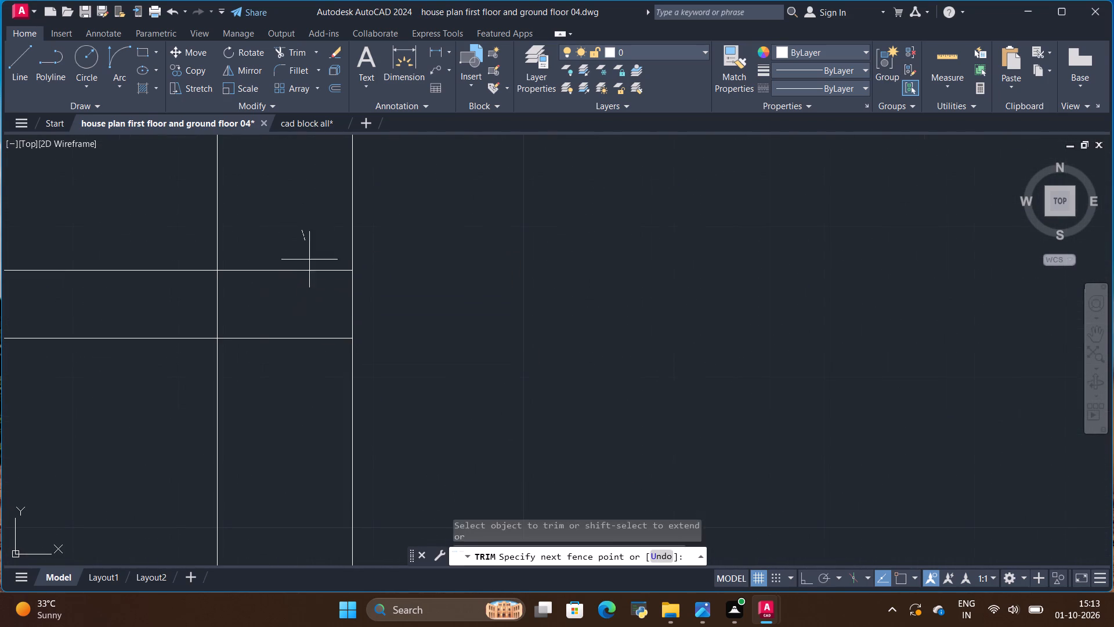
pyautogui.moveTo(313, 275); pyautogui.dragTo(191, 301)
# Trim the overlapping lines where the right bedroom's lower wall meets the right outer wall.
pyautogui.scroll(-4, 527, 306)
pyautogui.scroll(-3, 567, 330)
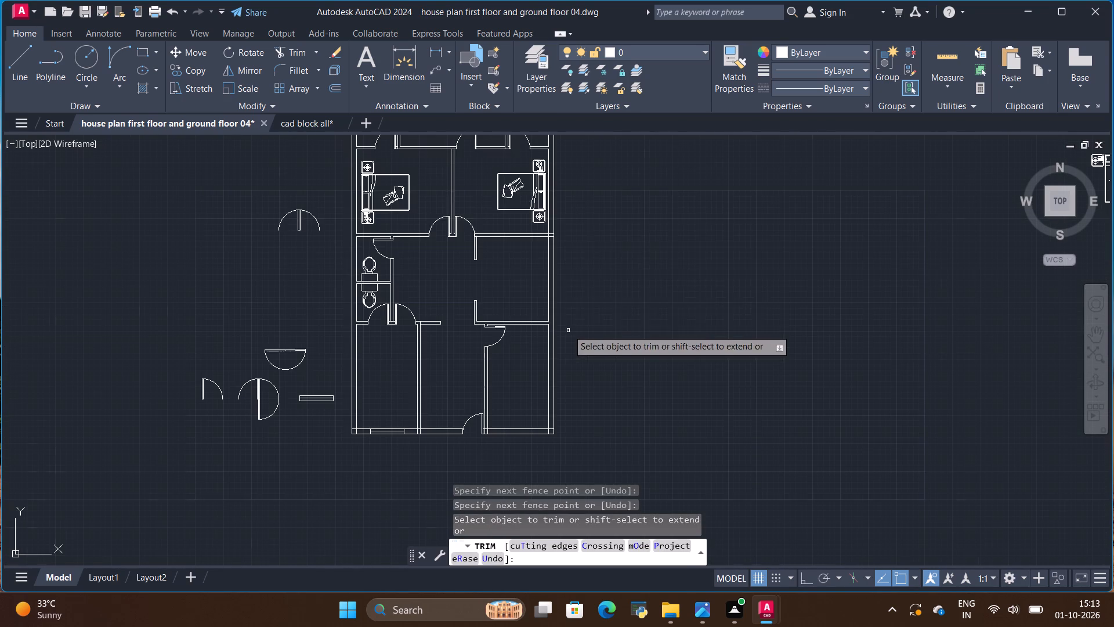
pyautogui.scroll(2, 561, 207)
pyautogui.scroll(2, 507, 245)
pyautogui.scroll(2, 560, 361)
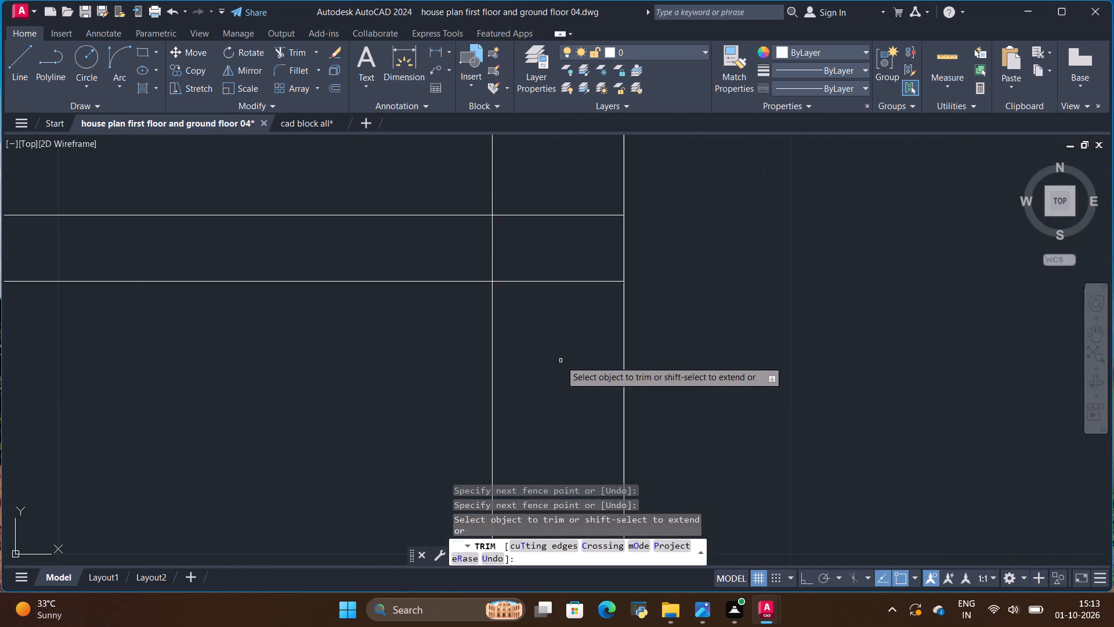
pyautogui.scroll(2, 560, 361)
pyautogui.scroll(-1, 562, 269)
pyautogui.moveTo(555, 163); pyautogui.dragTo(570, 237)
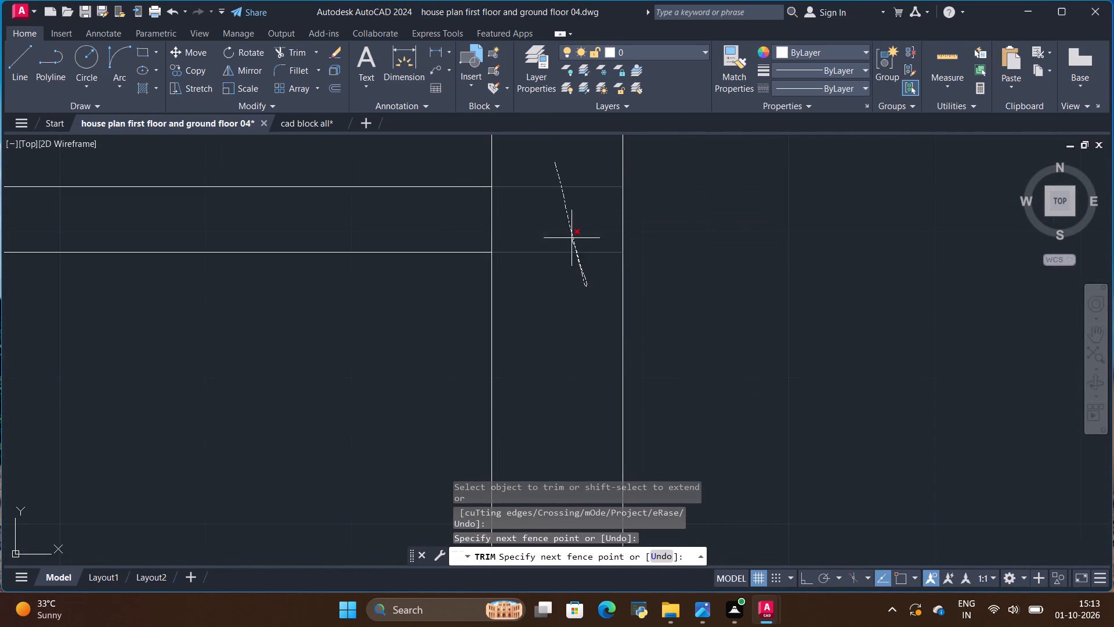
pyautogui.moveTo(570, 237); pyautogui.dragTo(462, 222)
# Trim the overlapping wall lines at the building's lower-right corner.
pyautogui.scroll(-7, 520, 320)
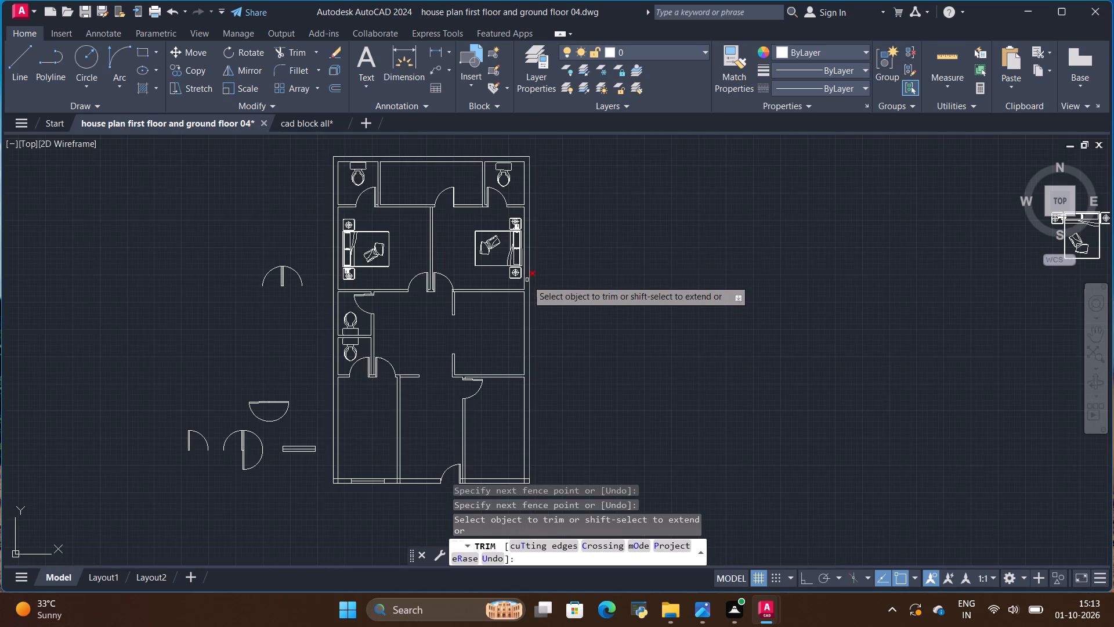
pyautogui.scroll(-2, 527, 280)
pyautogui.scroll(6, 509, 363)
pyautogui.scroll(1, 552, 307)
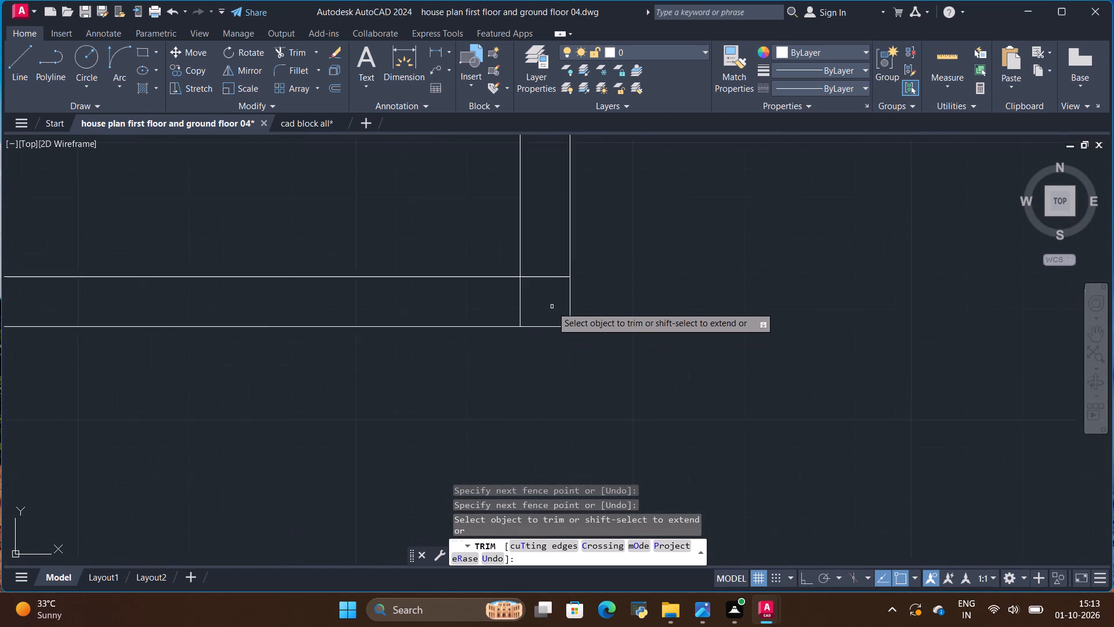
pyautogui.scroll(1, 552, 307)
pyautogui.moveTo(547, 235); pyautogui.dragTo(478, 292)
# Trim the overlapping wall lines at the building's lower-left corner.
pyautogui.scroll(-4, 488, 315)
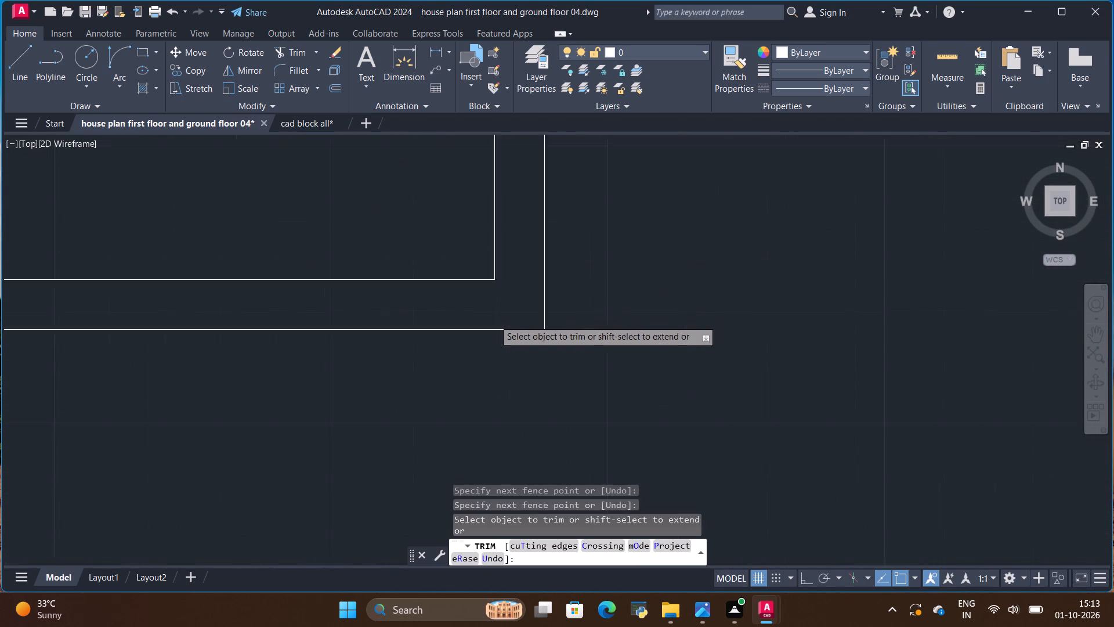
pyautogui.scroll(-4, 577, 353)
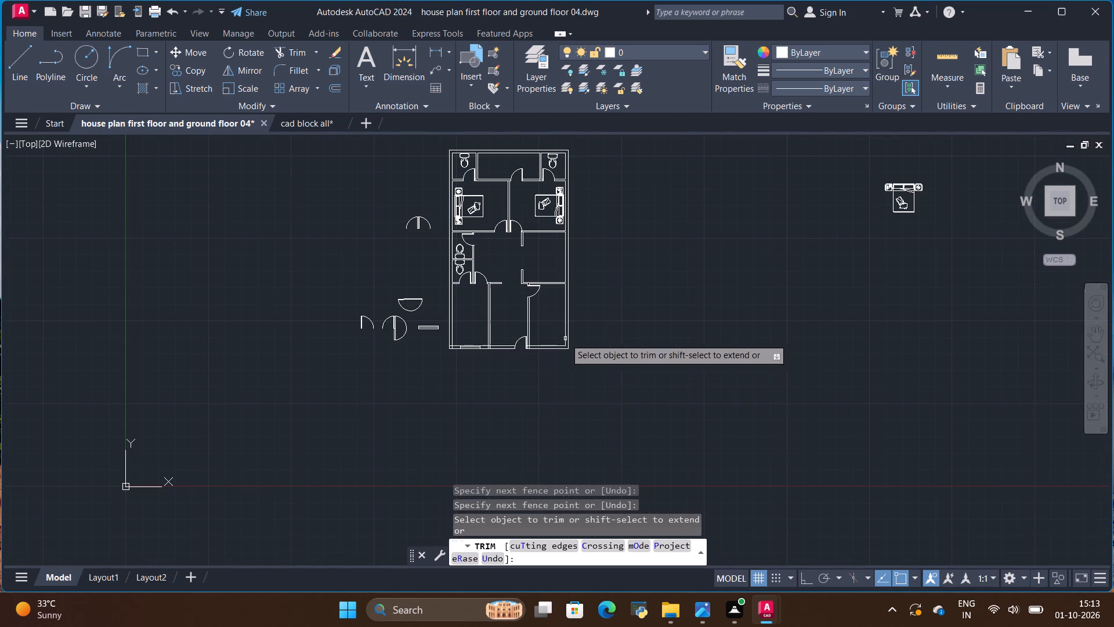
pyautogui.scroll(4, 453, 330)
pyautogui.scroll(5, 431, 391)
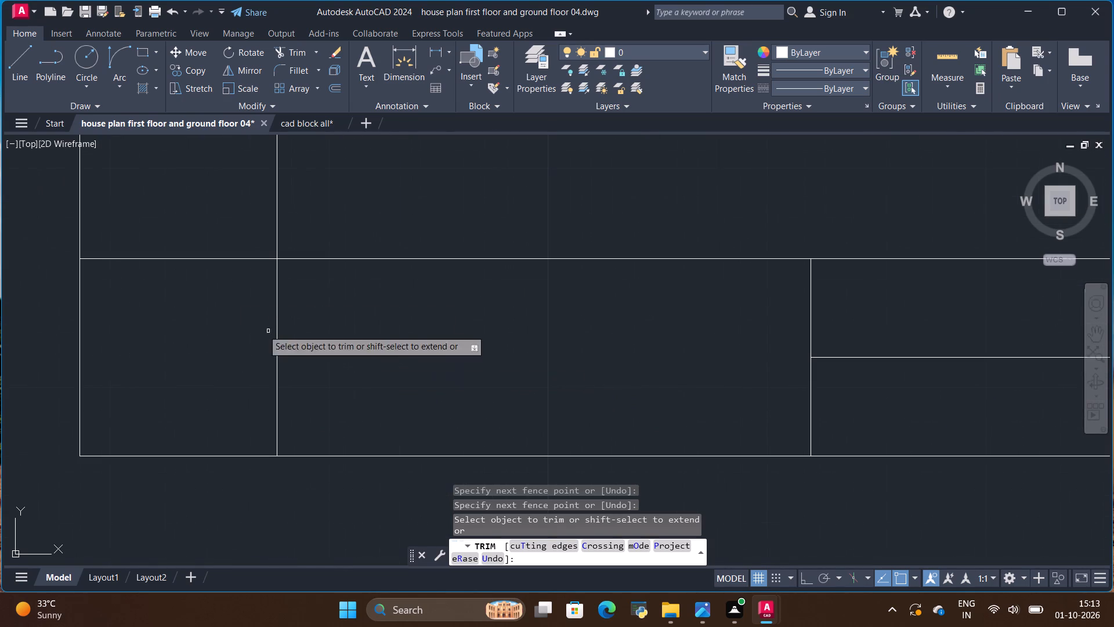
pyautogui.moveTo(207, 196); pyautogui.dragTo(303, 321)
# Trim the overlapping lines where the front-left room's partition meets the bottom outer wall.
pyautogui.scroll(-3, 231, 316)
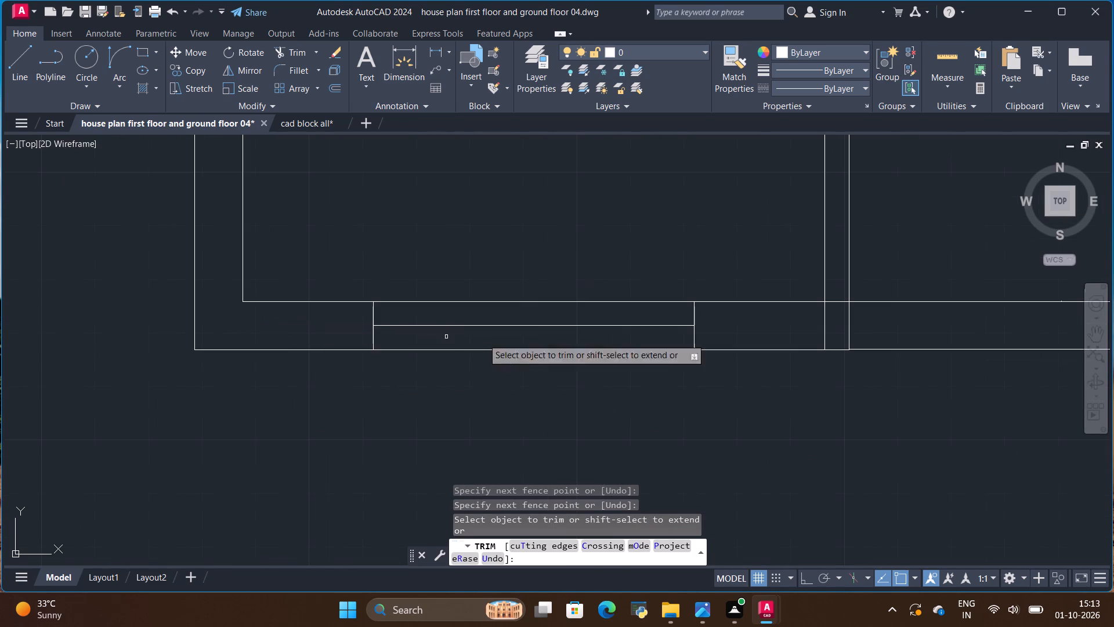
pyautogui.scroll(-2, 712, 384)
pyautogui.scroll(2, 759, 361)
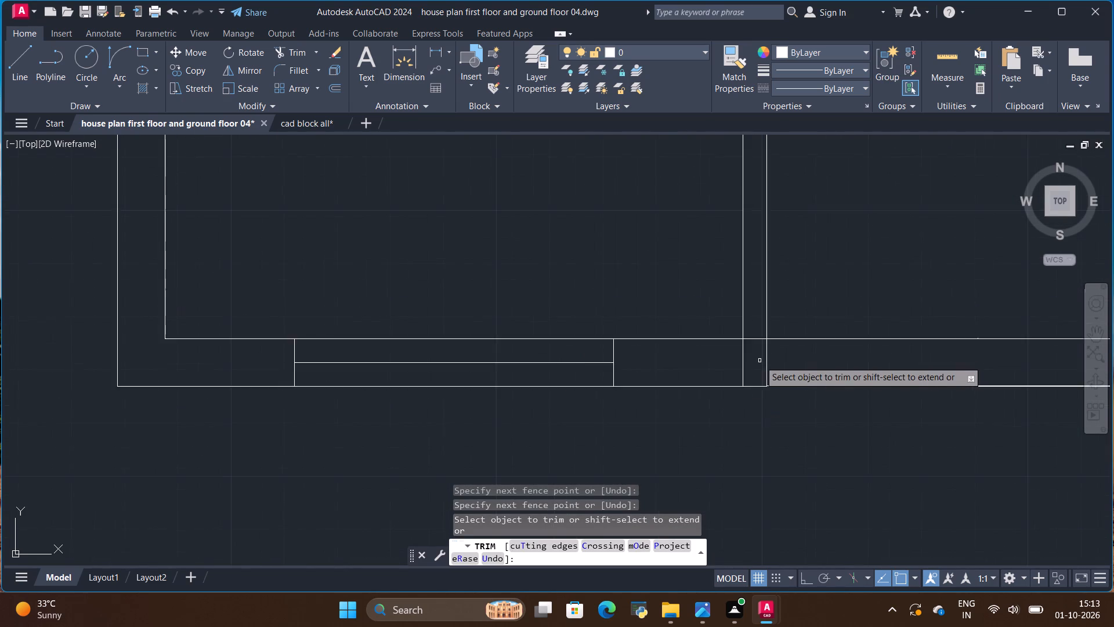
pyautogui.scroll(2, 759, 361)
pyautogui.moveTo(668, 363); pyautogui.dragTo(790, 354)
# Review the whole floor plan from the toilets and bedrooms to the front rooms for remaining untrimmed wall junctions.
pyautogui.scroll(-9, 529, 363)
pyautogui.scroll(2, 538, 235)
pyautogui.scroll(2, 563, 308)
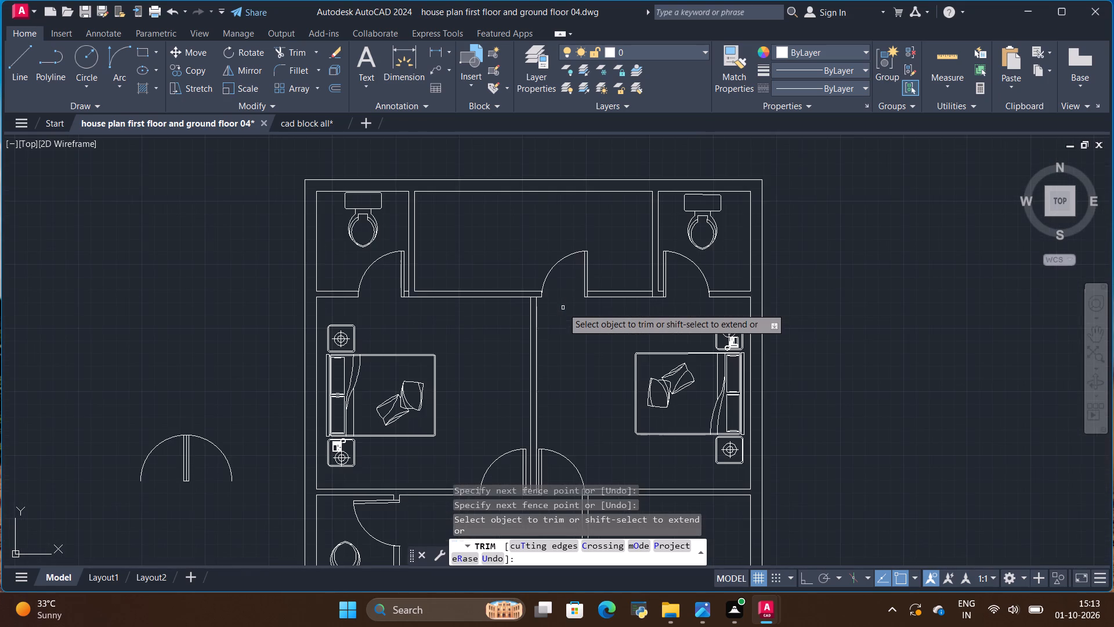
pyautogui.scroll(-3, 536, 232)
pyautogui.scroll(2, 544, 343)
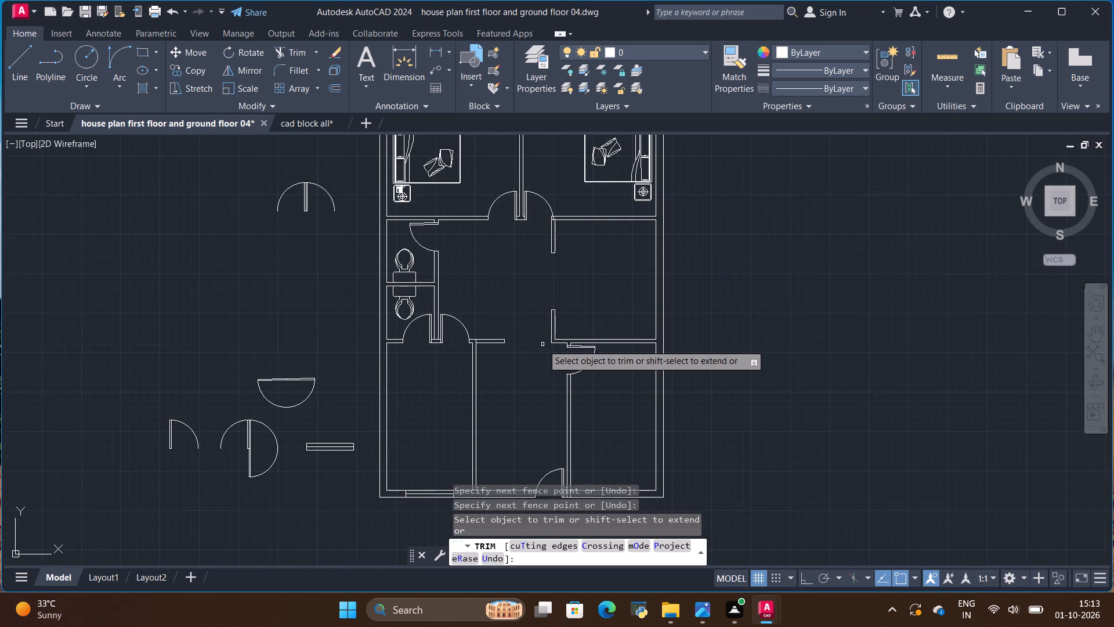
pyautogui.scroll(1, 528, 298)
pyautogui.scroll(-3, 527, 290)
pyautogui.scroll(1, 523, 204)
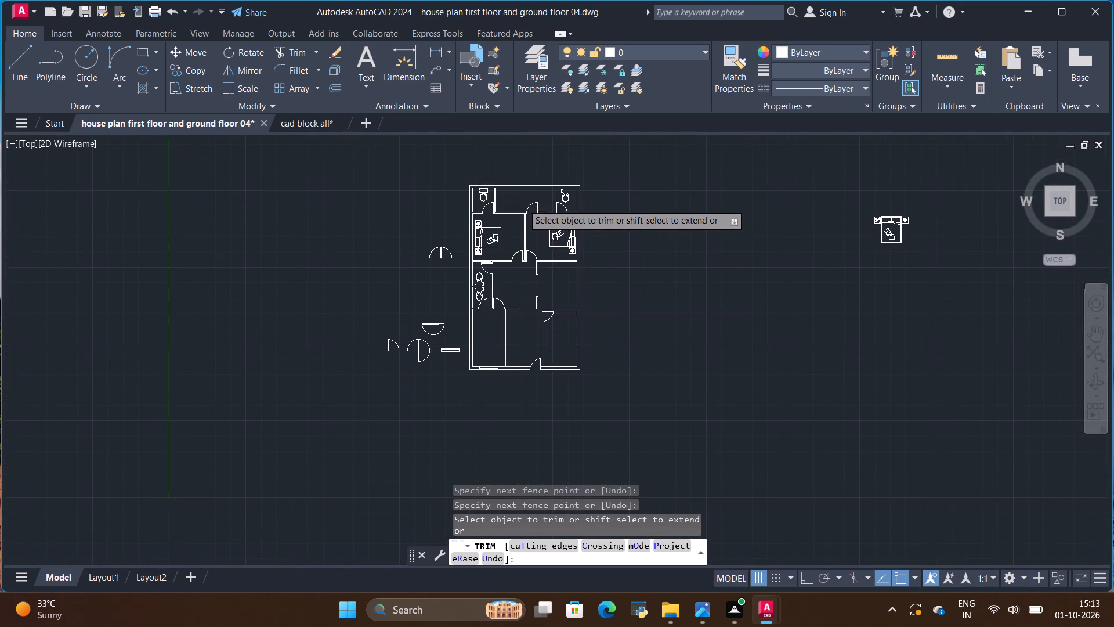
# Switch to the photo viewer to consult the reference ground floor plan image.
pyautogui.click(696, 608)
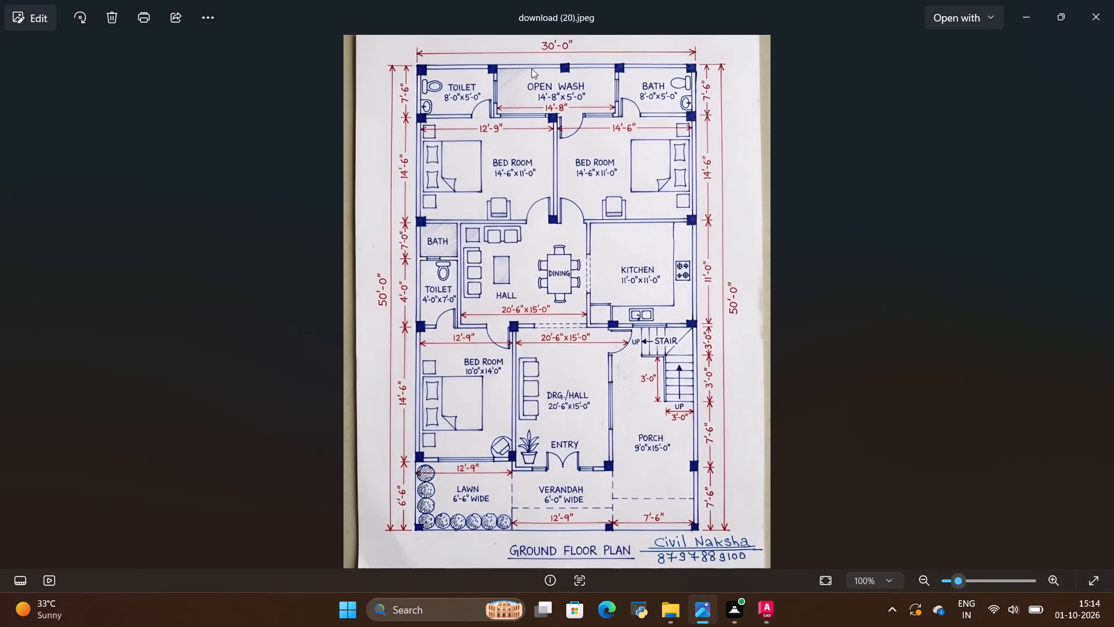
# Examine the reference ground floor plan from the toilets and open wash through the bedrooms and kitchen to the porch and verandah.
pyautogui.scroll(4, 543, 53)
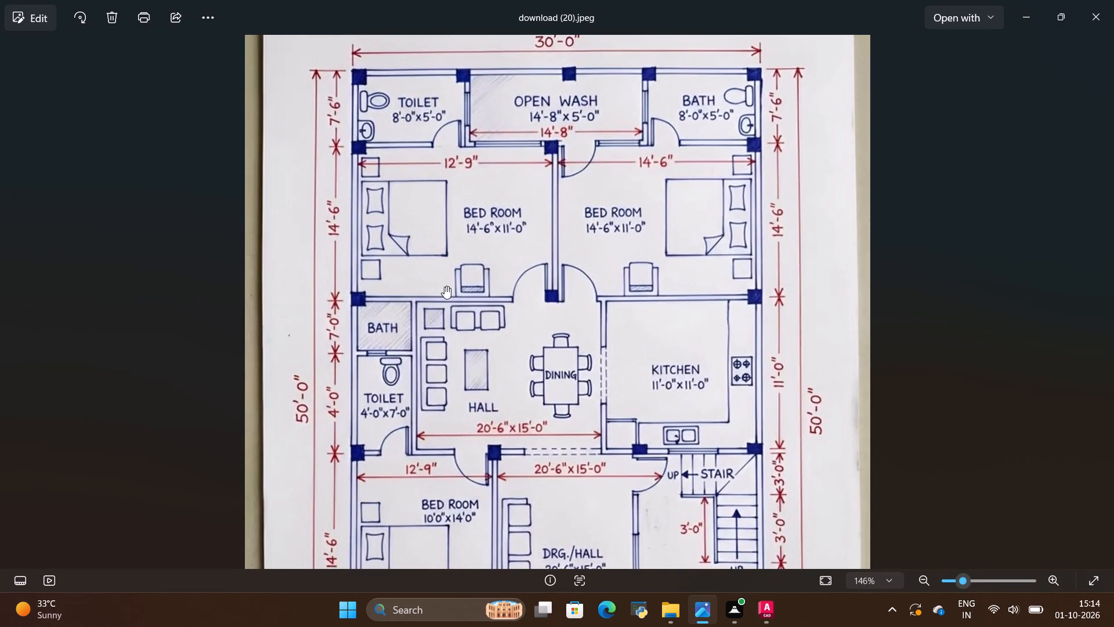
pyautogui.scroll(-3, 465, 247)
pyautogui.scroll(-2, 530, 266)
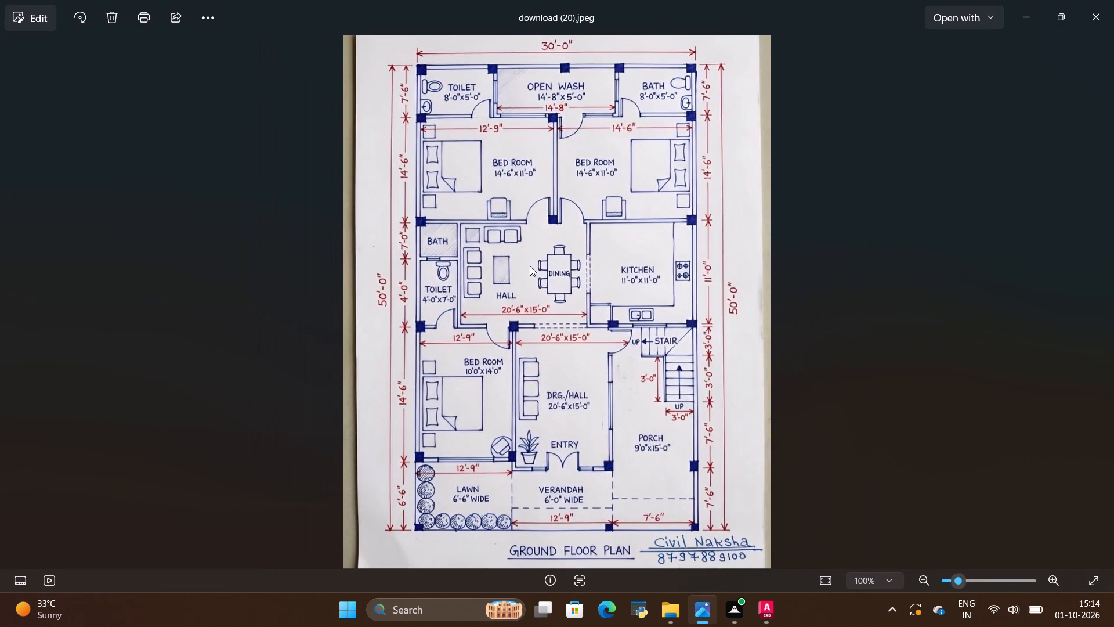
pyautogui.scroll(2, 493, 426)
pyautogui.scroll(2, 480, 502)
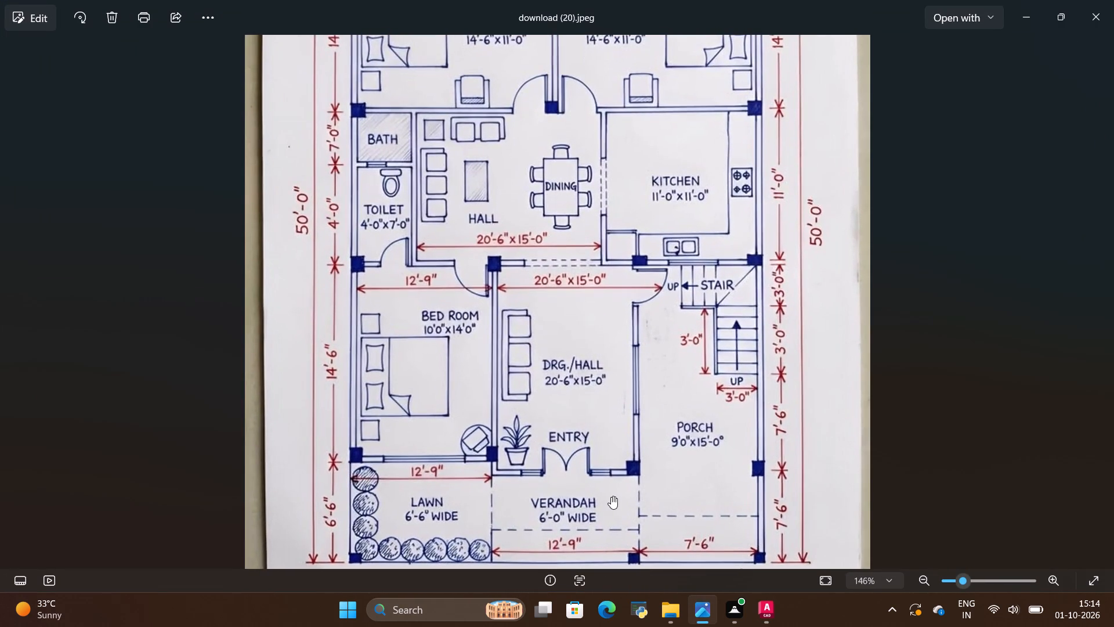
pyautogui.scroll(-3, 611, 496)
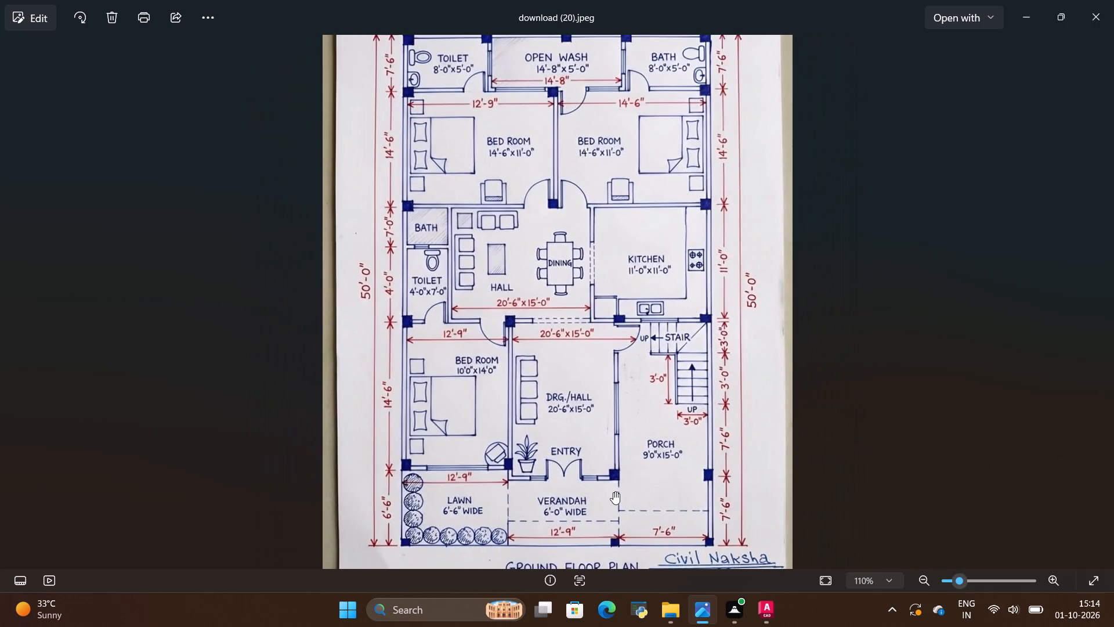
pyautogui.scroll(-2, 613, 492)
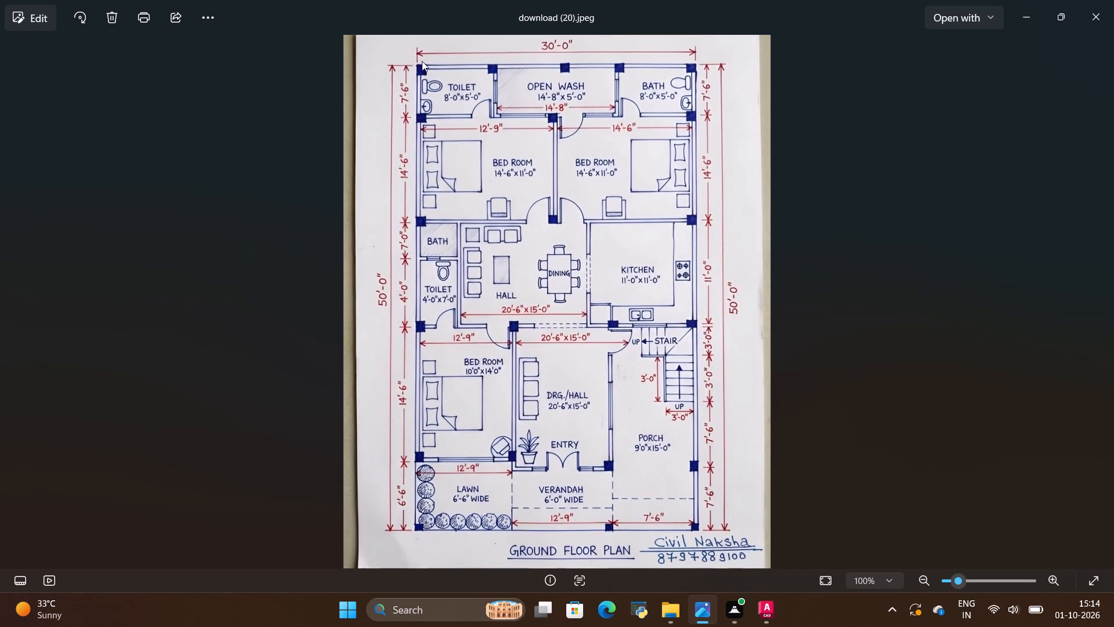
pyautogui.scroll(2, 433, 56)
pyautogui.scroll(2, 724, 82)
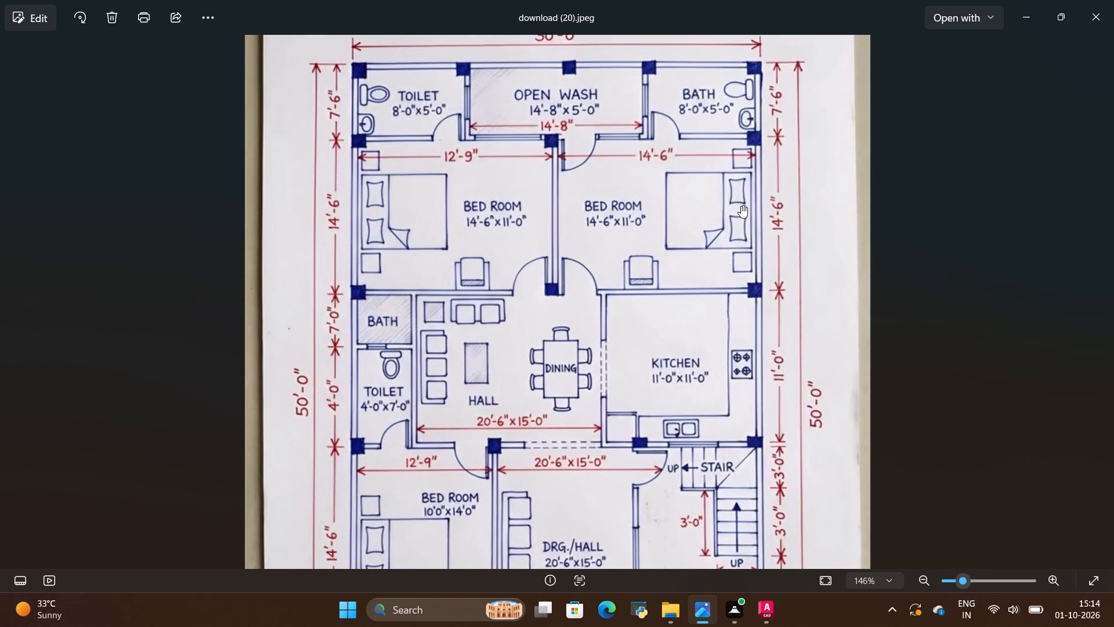
pyautogui.scroll(-2, 722, 253)
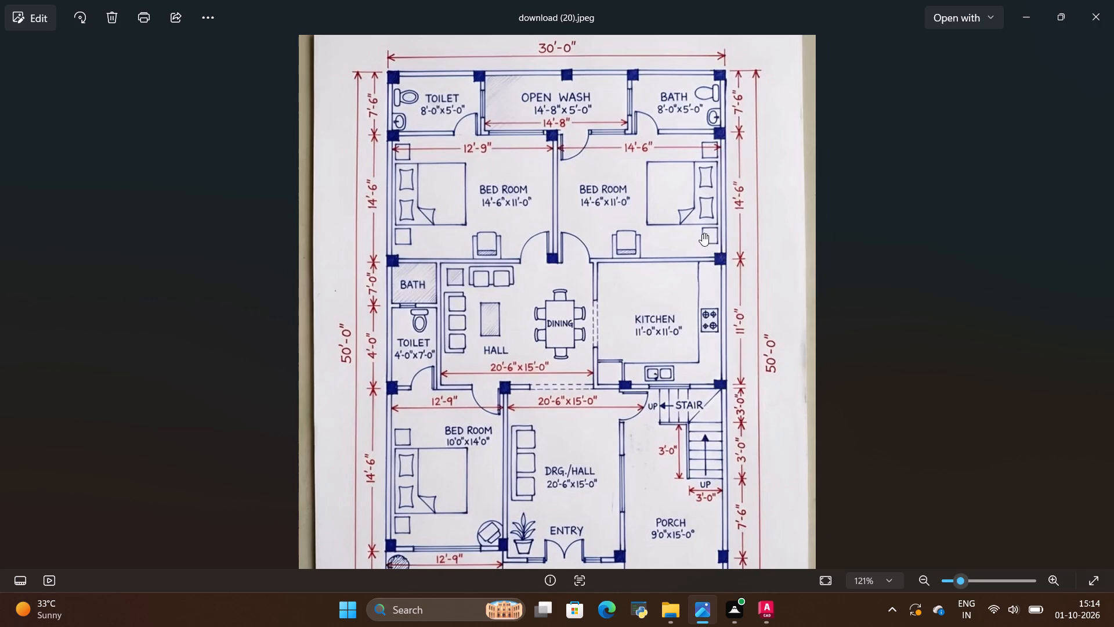
pyautogui.scroll(-2, 660, 207)
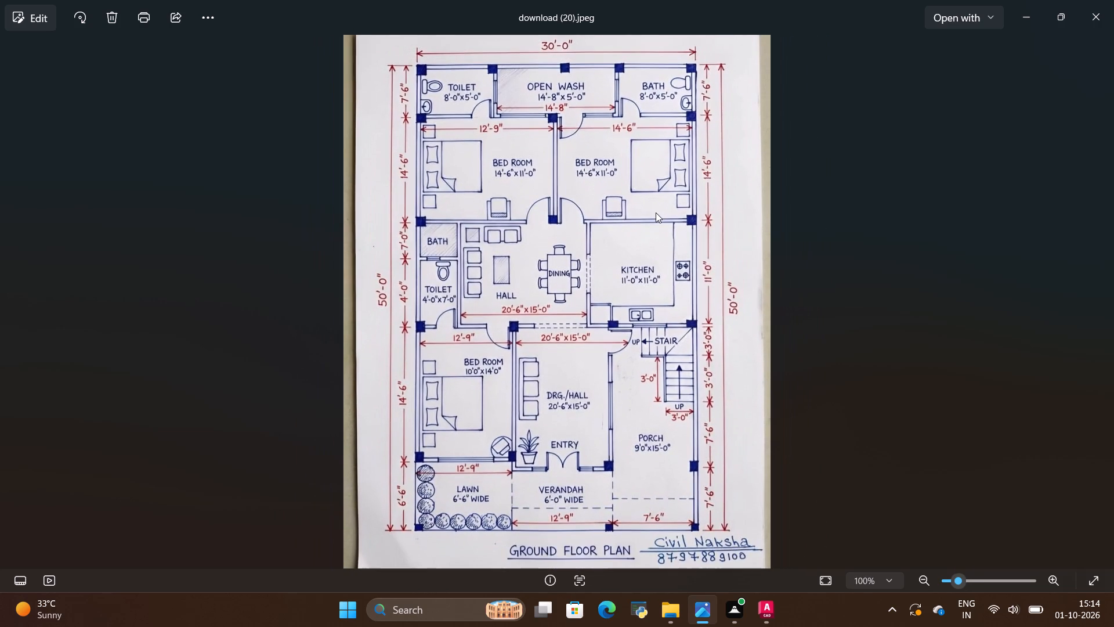
pyautogui.scroll(-2, 594, 196)
# Switch to the house plan drawing in AutoCAD and inspect the walls around the rear toilets, open wash area and two bedrooms.
pyautogui.click(765, 603)
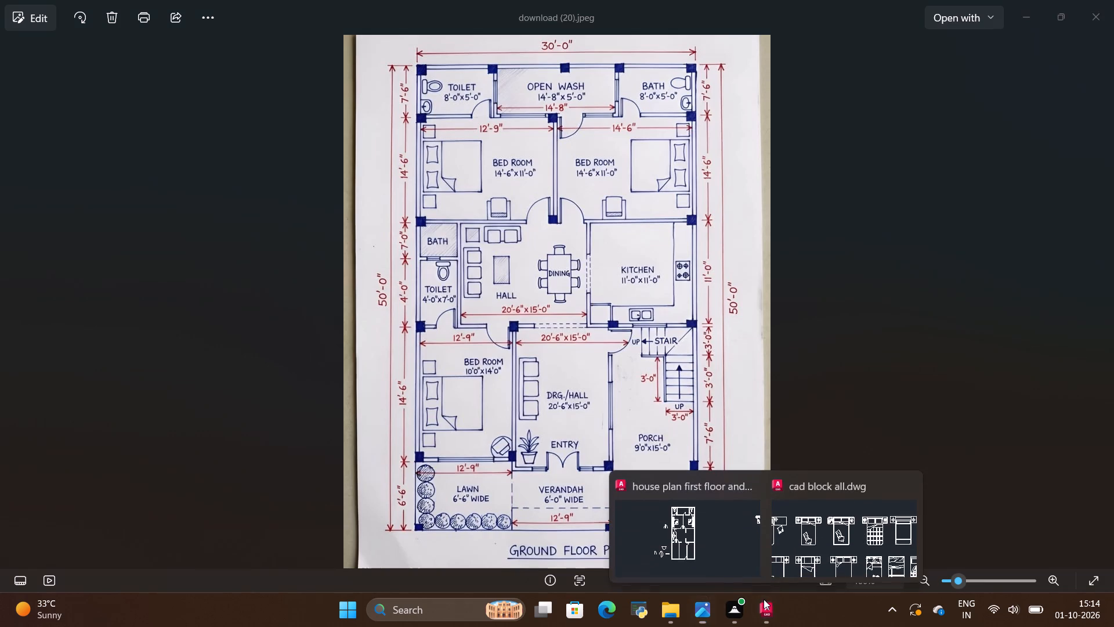
pyautogui.click(696, 558)
pyautogui.scroll(1, 433, 249)
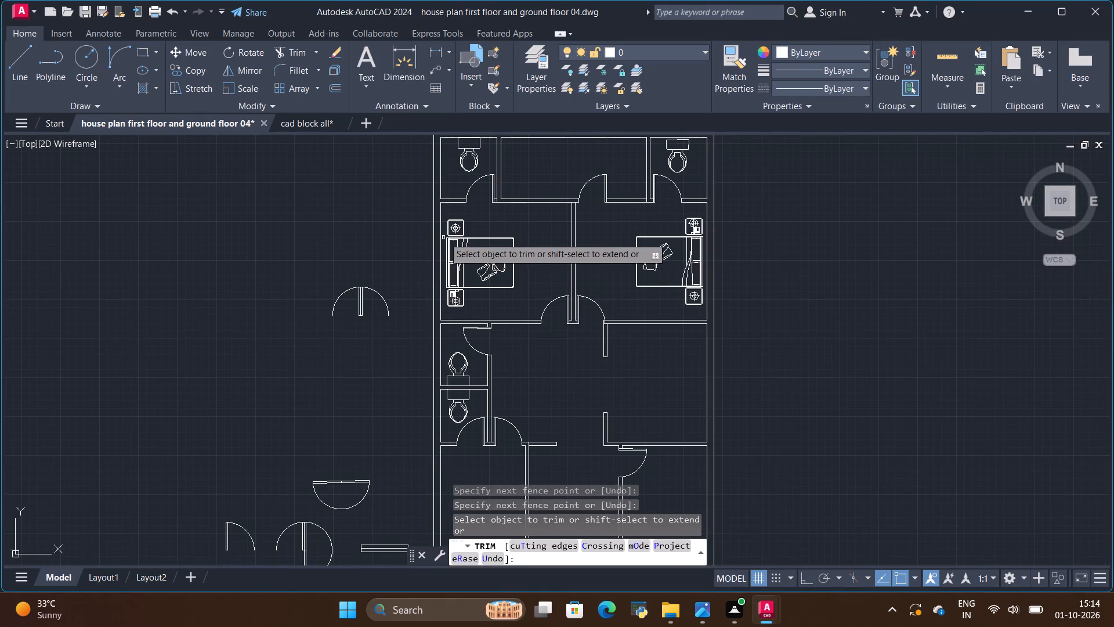
pyautogui.scroll(-2, 444, 237)
pyautogui.scroll(4, 475, 197)
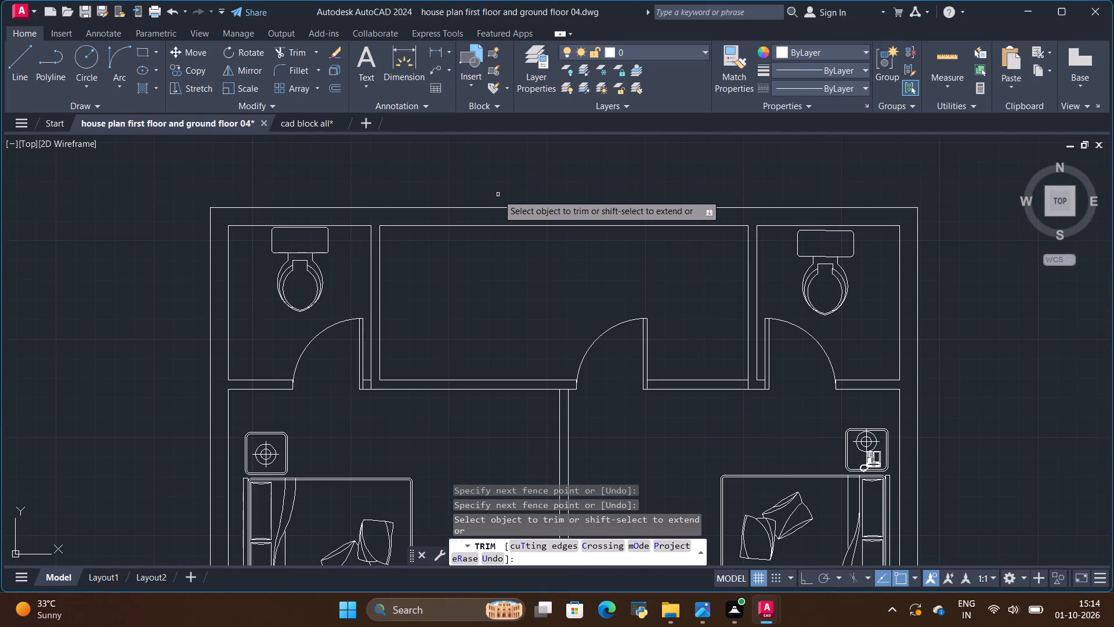
pyautogui.scroll(2, 498, 194)
pyautogui.scroll(-4, 498, 194)
pyautogui.scroll(1, 498, 194)
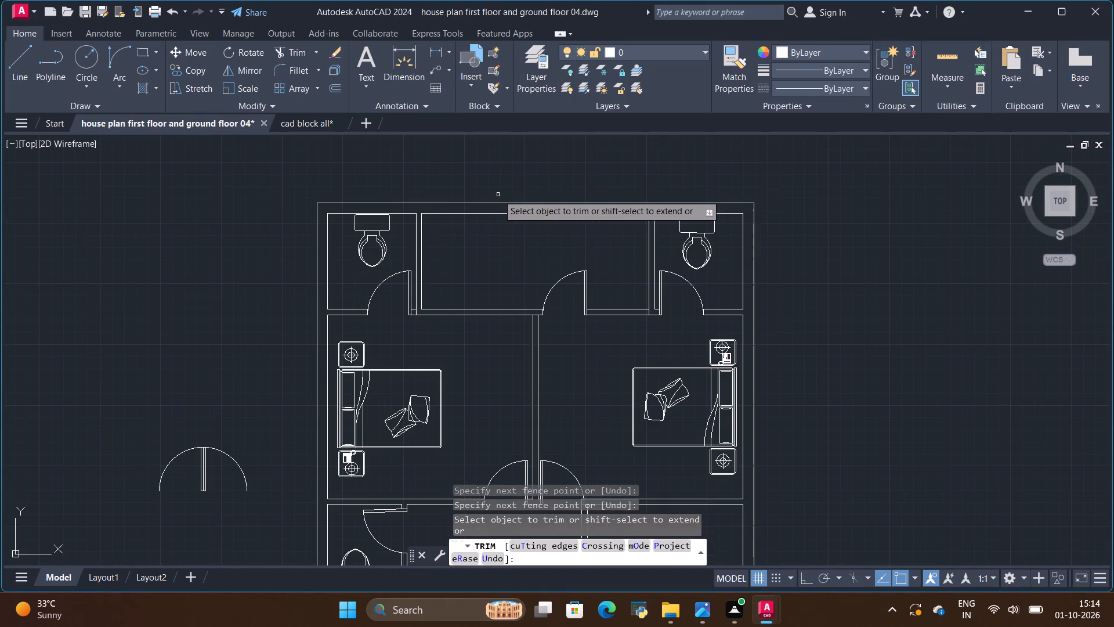
pyautogui.scroll(2, 330, 235)
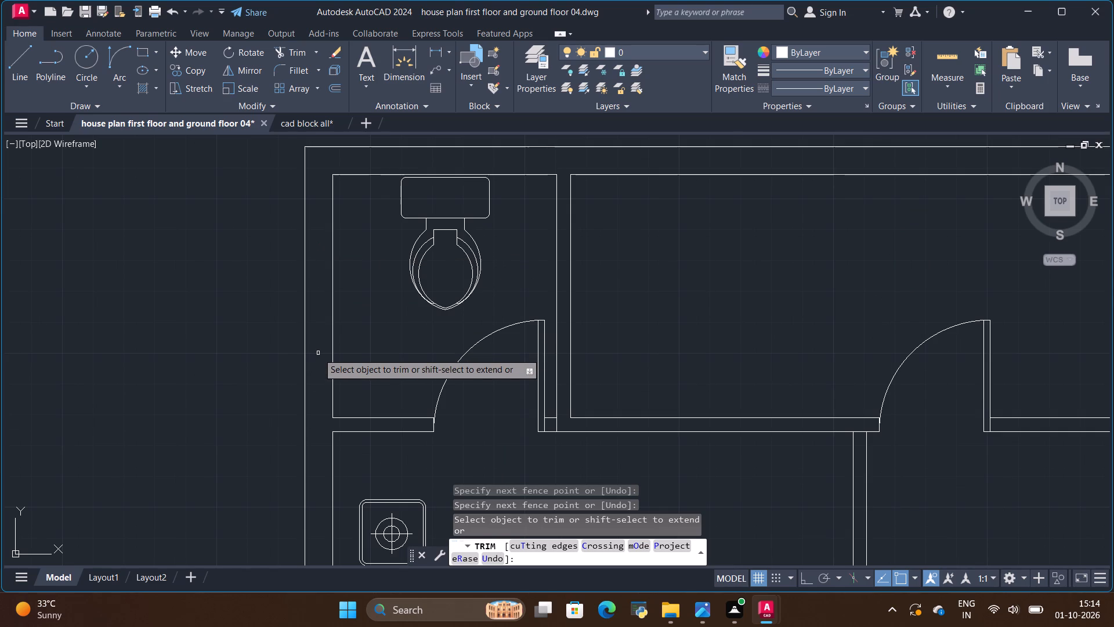
pyautogui.scroll(1, 318, 353)
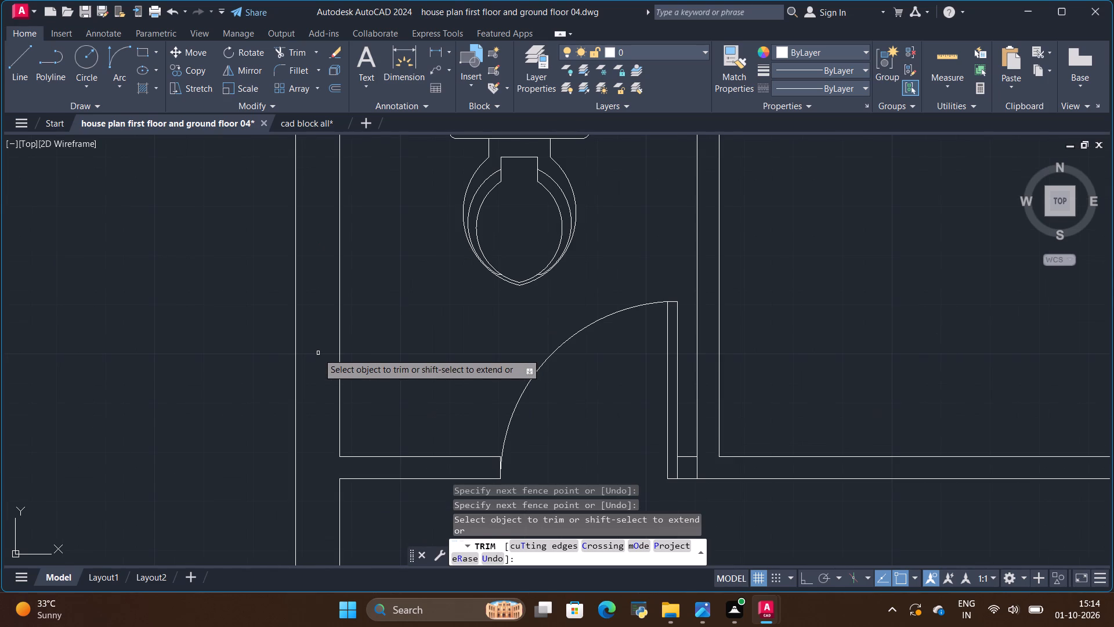
pyautogui.scroll(-1, 318, 353)
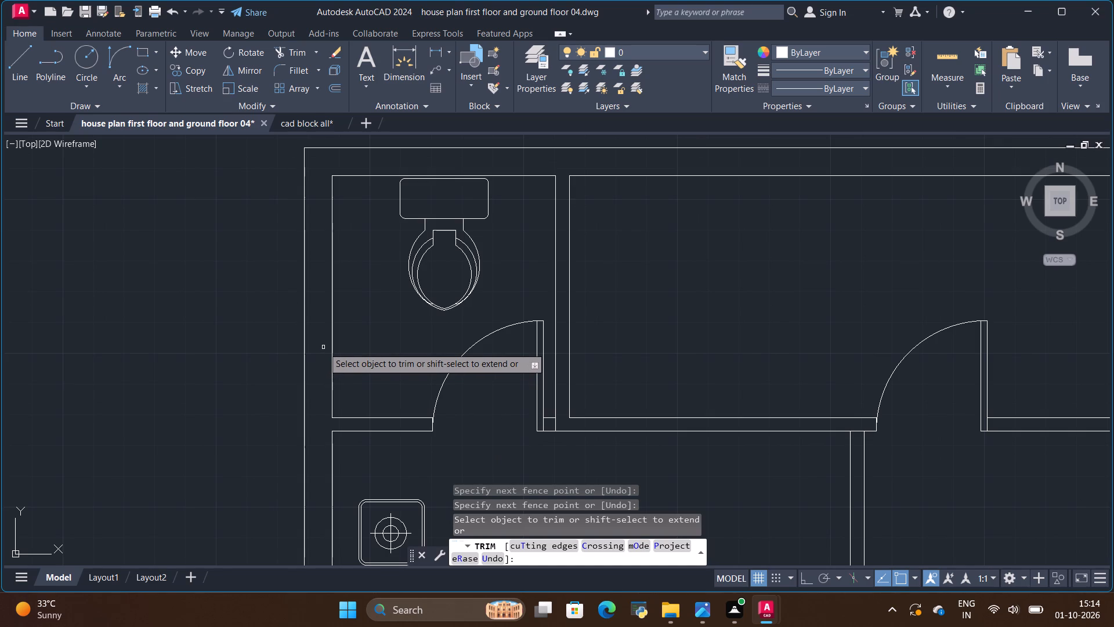
pyautogui.scroll(-2, 207, 265)
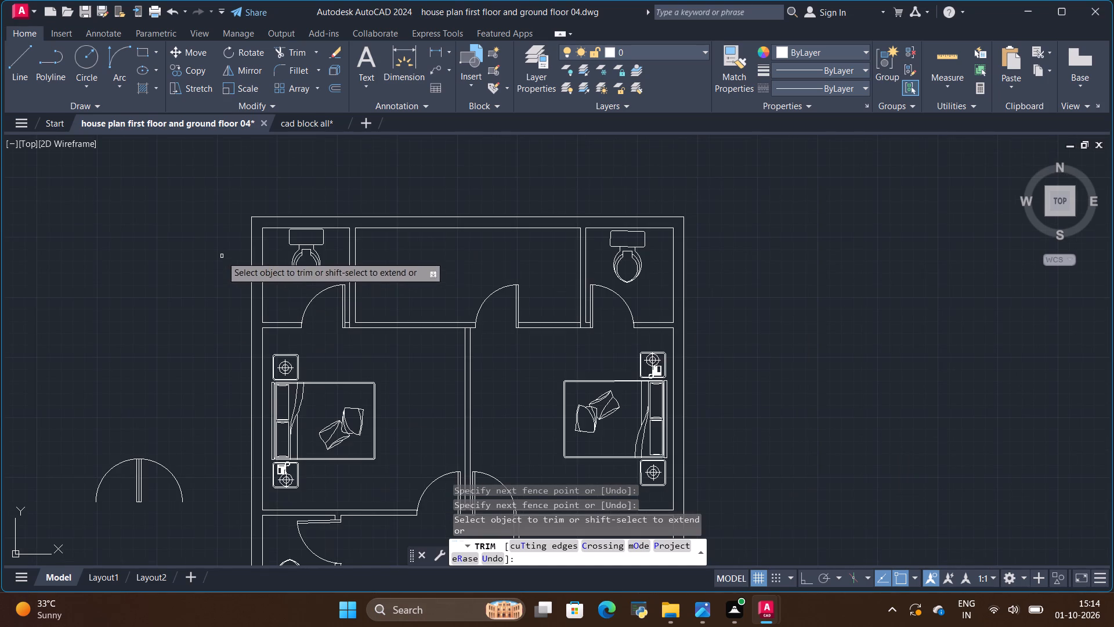
pyautogui.scroll(-2, 310, 260)
pyautogui.scroll(1, 309, 311)
pyautogui.scroll(2, 266, 217)
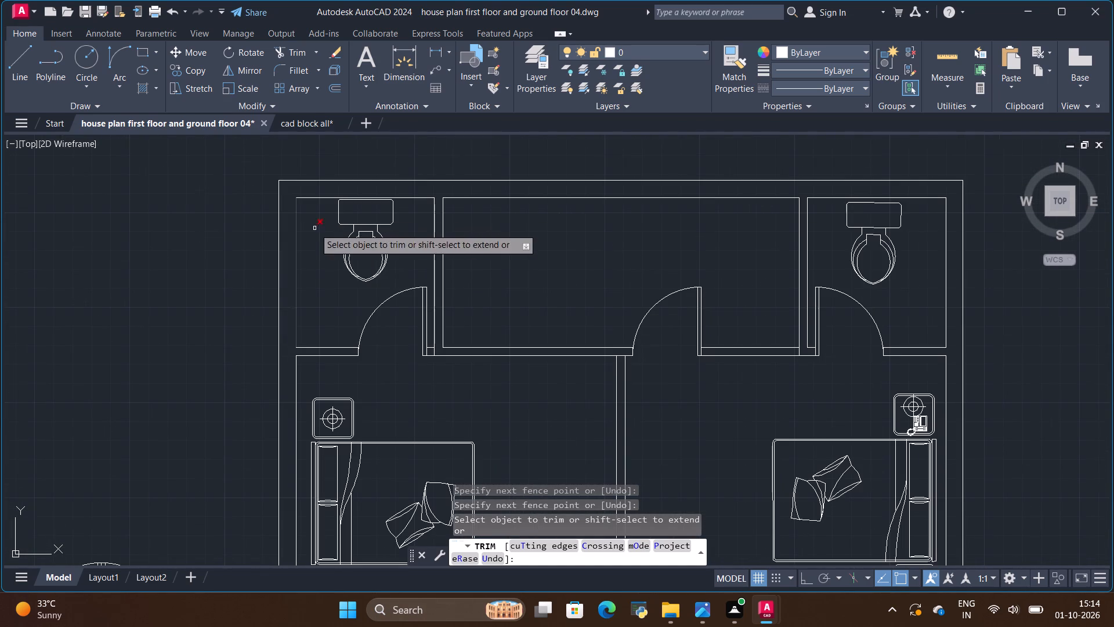
pyautogui.scroll(-2, 429, 168)
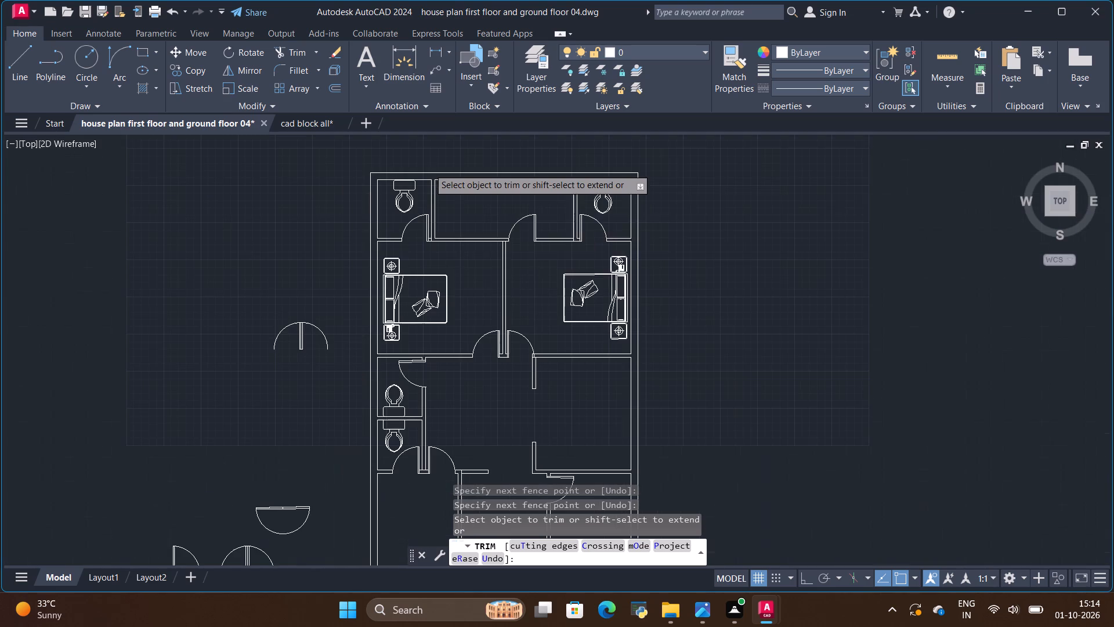
pyautogui.scroll(-1, 449, 284)
pyautogui.scroll(2, 404, 197)
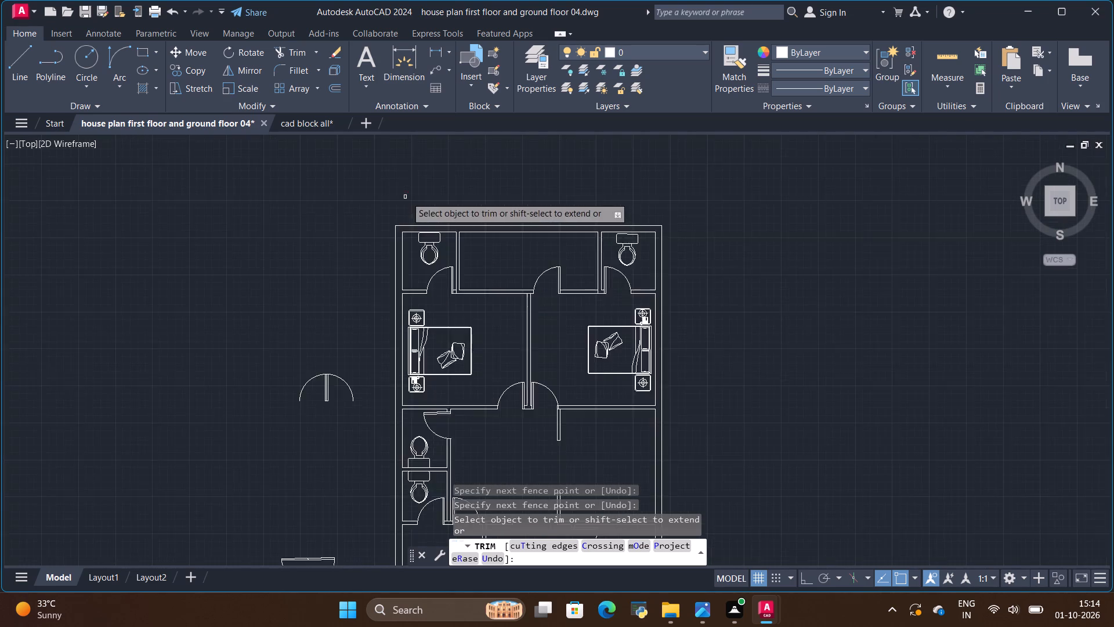
pyautogui.scroll(1, 431, 221)
# Return to the reference image in the photo viewer and examine the rear outer wall along the toilet, open wash and bath.
pyautogui.hotkey('alt', 'Tab')
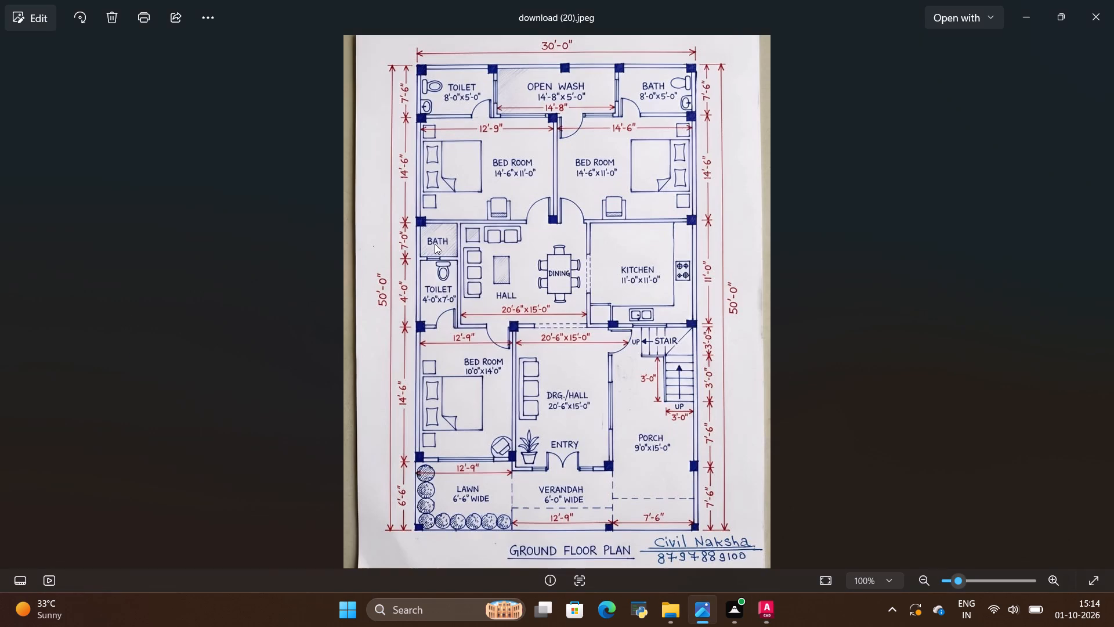
pyautogui.scroll(1, 634, 125)
pyautogui.scroll(2, 642, 57)
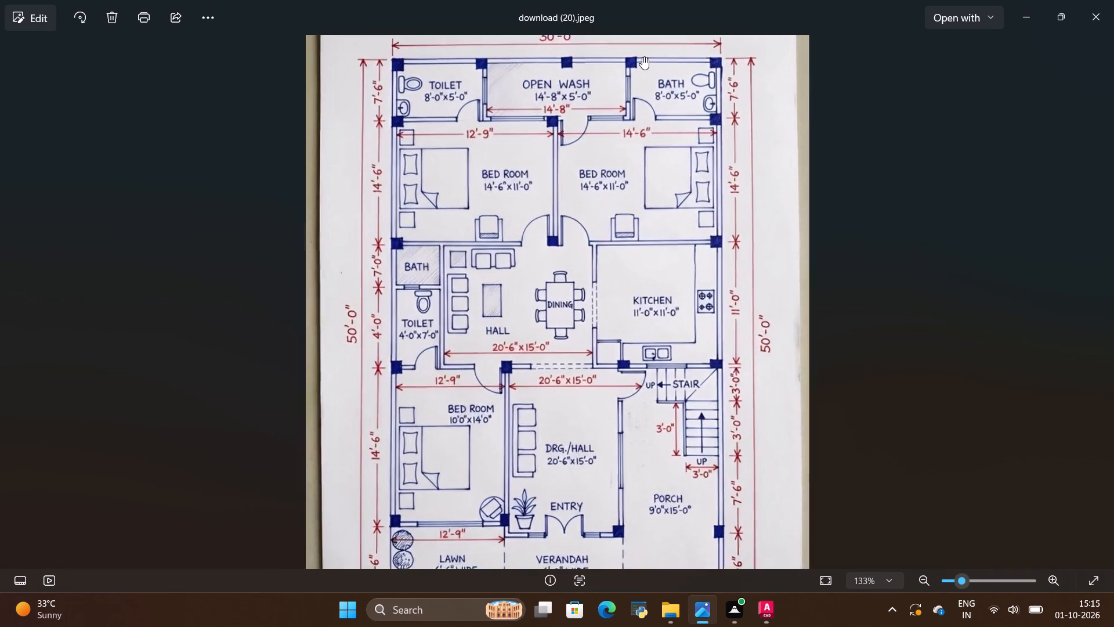
pyautogui.scroll(3, 646, 41)
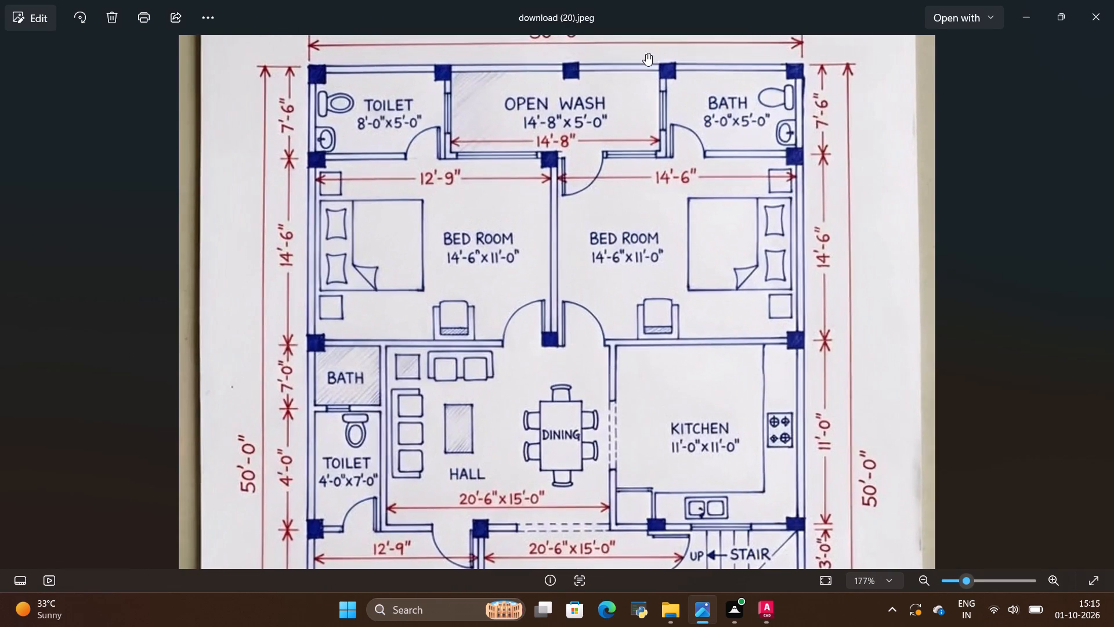
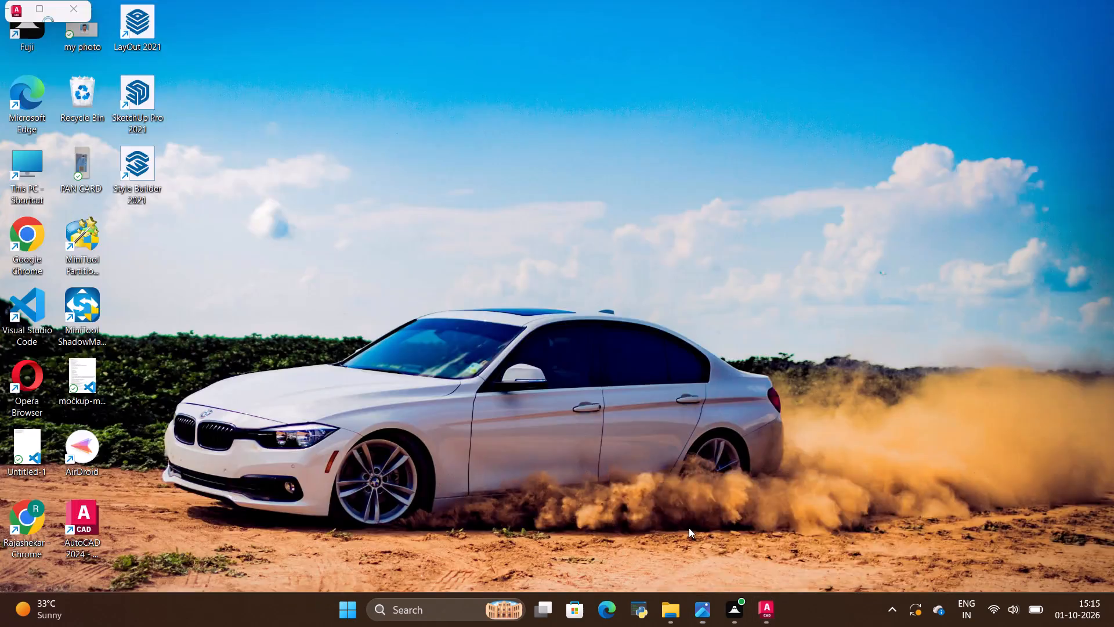
# Draw a short line straight across the left outer wall of the left rear toilet, beside the WC.
pyautogui.scroll(1, 349, 272)
pyautogui.scroll(1, 373, 340)
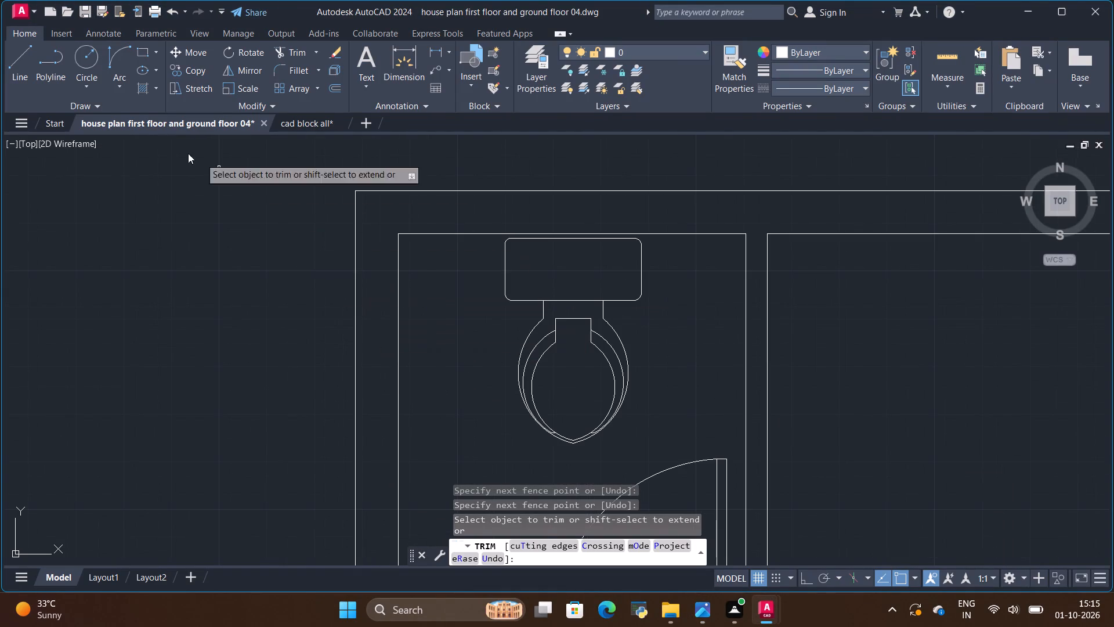
pyautogui.scroll(-1, 204, 132)
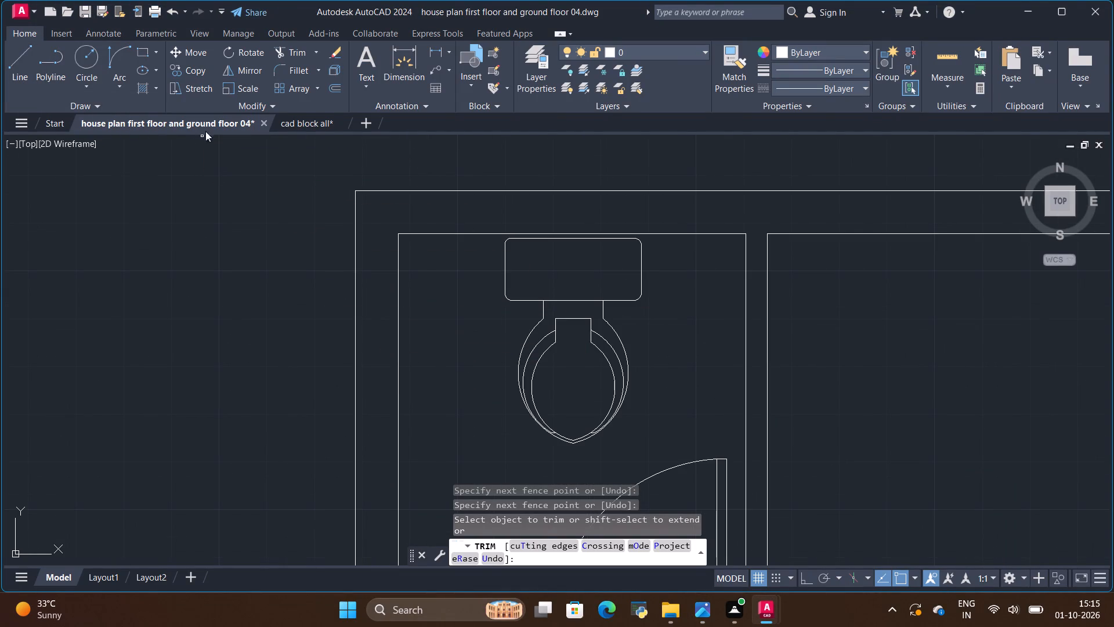
pyautogui.scroll(-2, 348, 319)
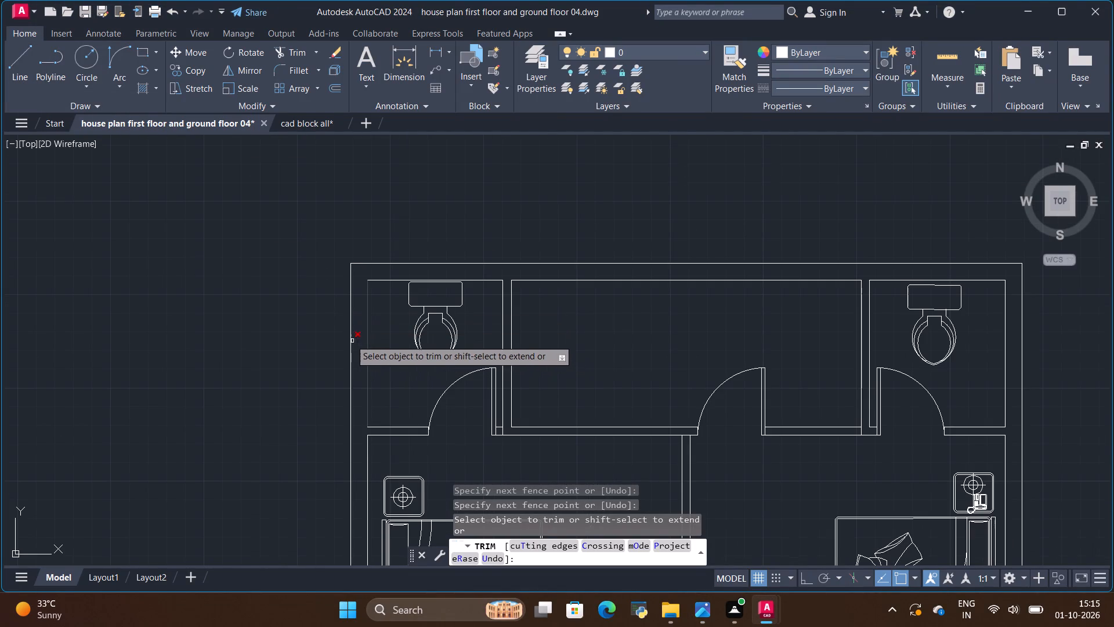
pyautogui.click(22, 68)
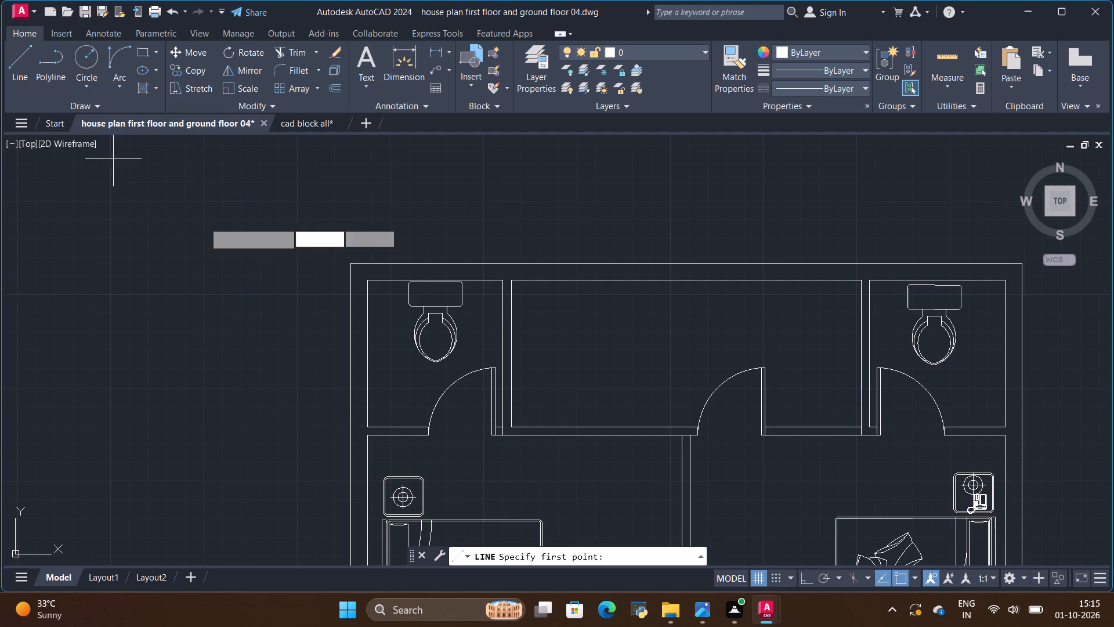
pyautogui.scroll(1, 358, 375)
pyautogui.click(369, 339)
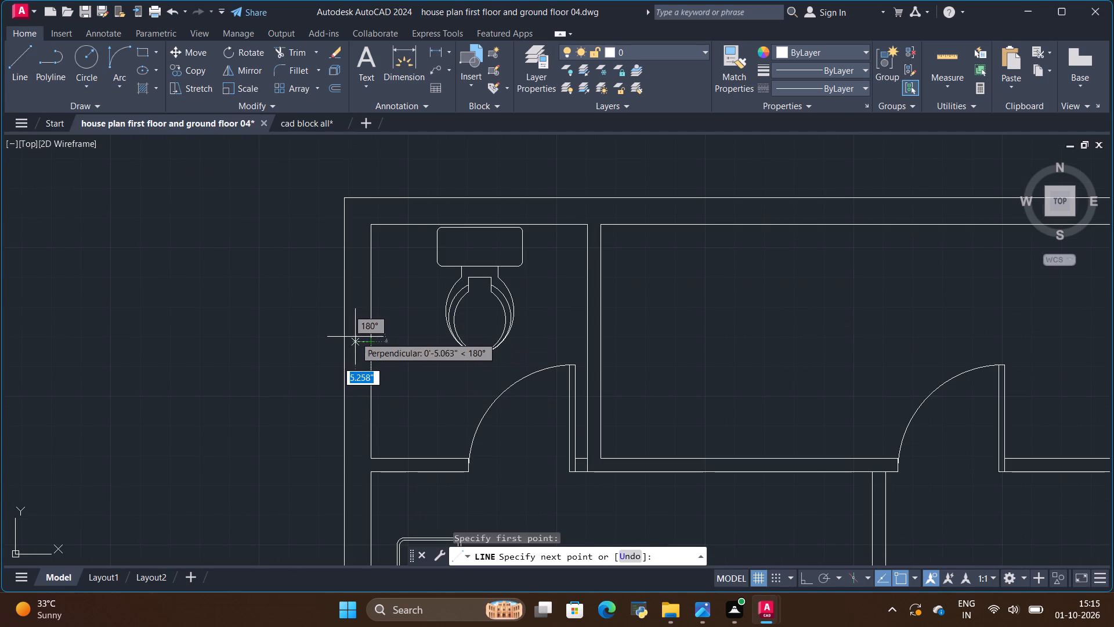
pyautogui.click(344, 342)
pyautogui.press('Escape')
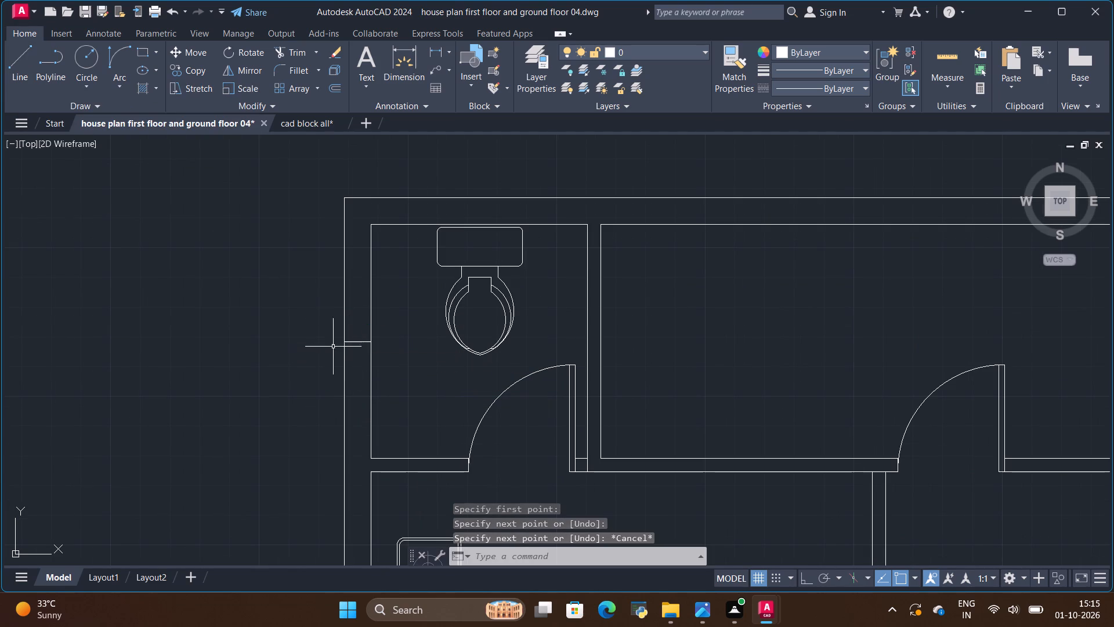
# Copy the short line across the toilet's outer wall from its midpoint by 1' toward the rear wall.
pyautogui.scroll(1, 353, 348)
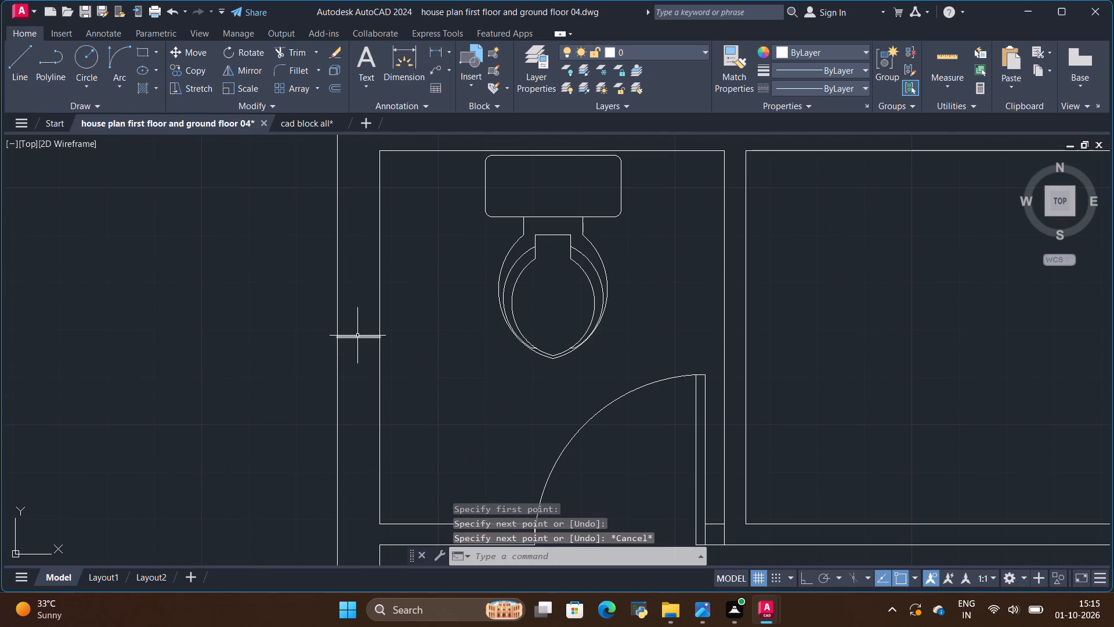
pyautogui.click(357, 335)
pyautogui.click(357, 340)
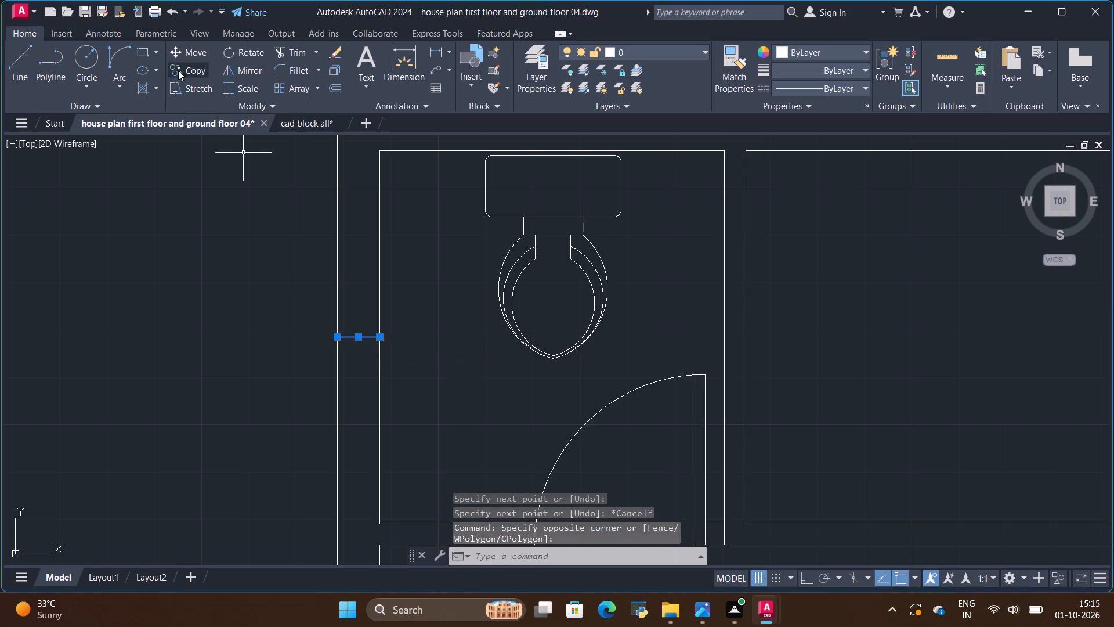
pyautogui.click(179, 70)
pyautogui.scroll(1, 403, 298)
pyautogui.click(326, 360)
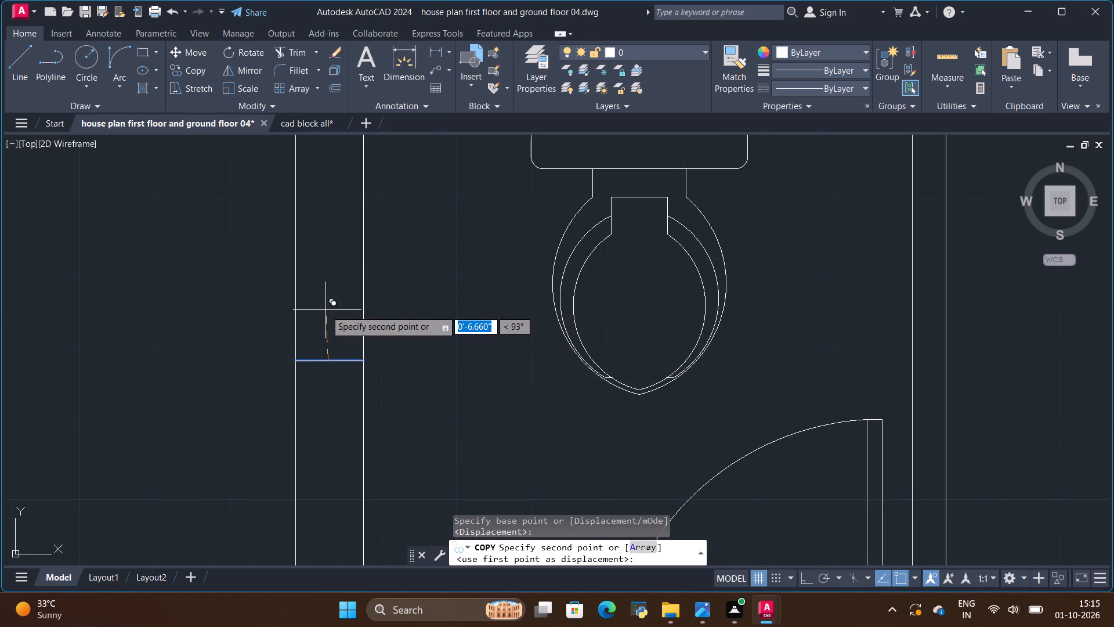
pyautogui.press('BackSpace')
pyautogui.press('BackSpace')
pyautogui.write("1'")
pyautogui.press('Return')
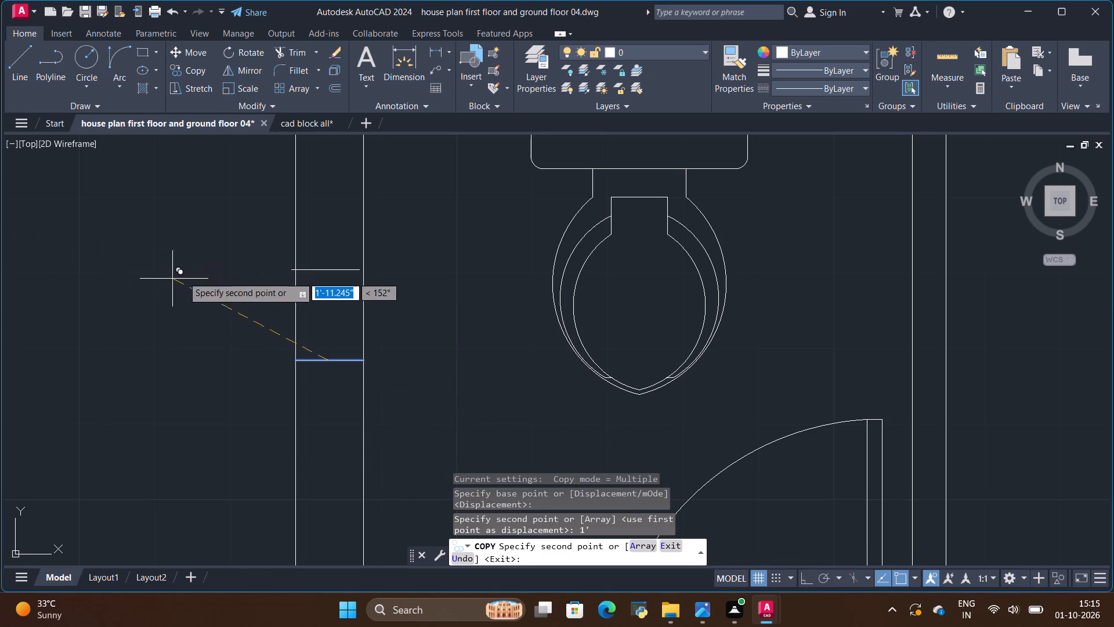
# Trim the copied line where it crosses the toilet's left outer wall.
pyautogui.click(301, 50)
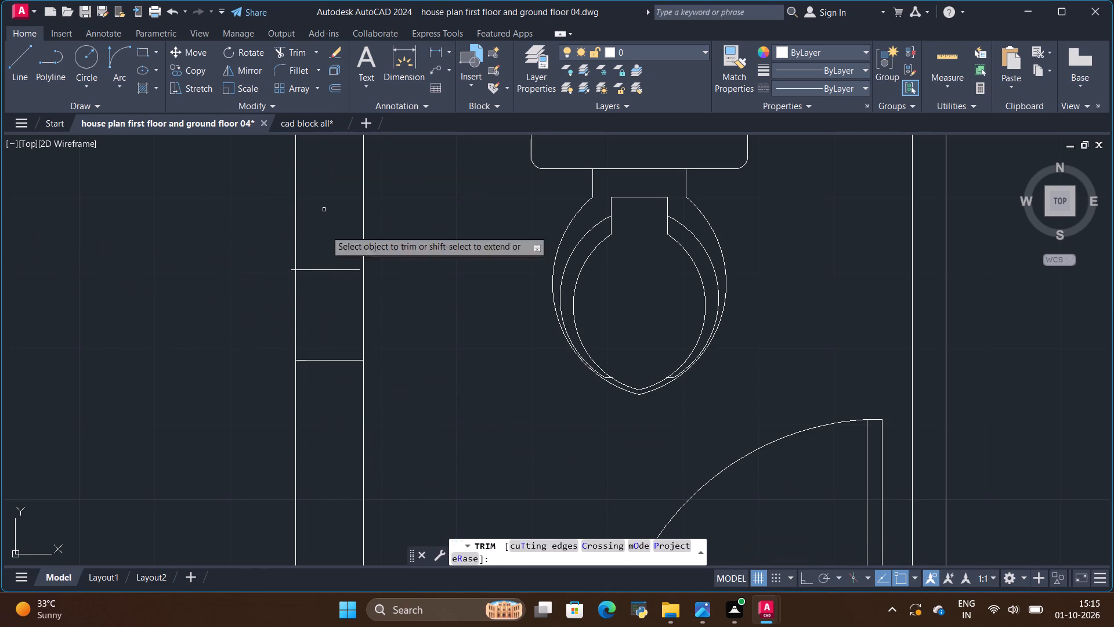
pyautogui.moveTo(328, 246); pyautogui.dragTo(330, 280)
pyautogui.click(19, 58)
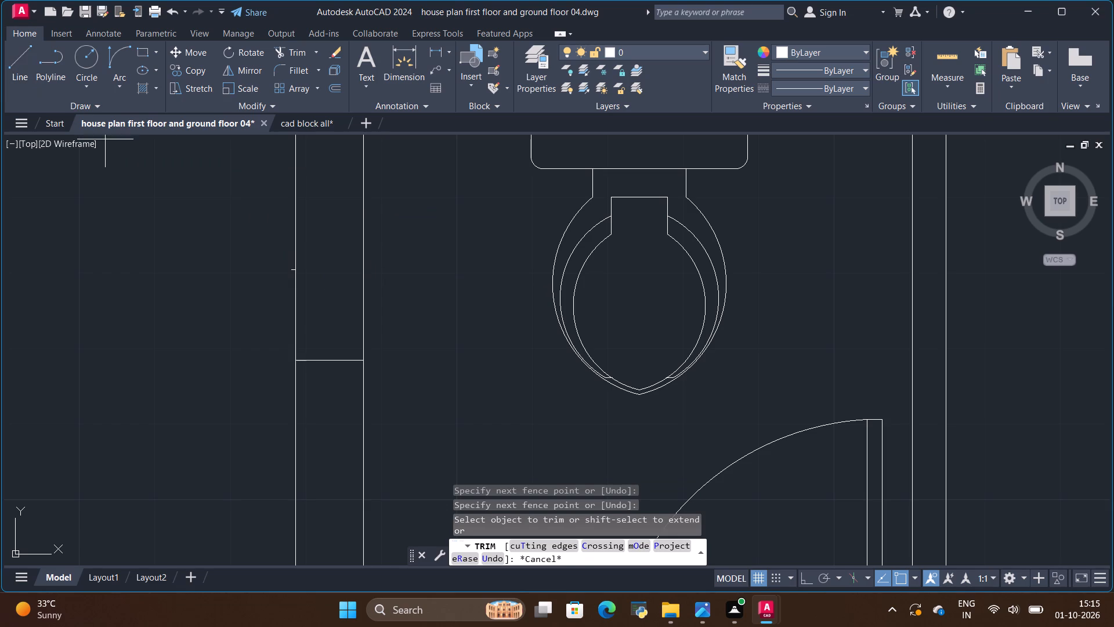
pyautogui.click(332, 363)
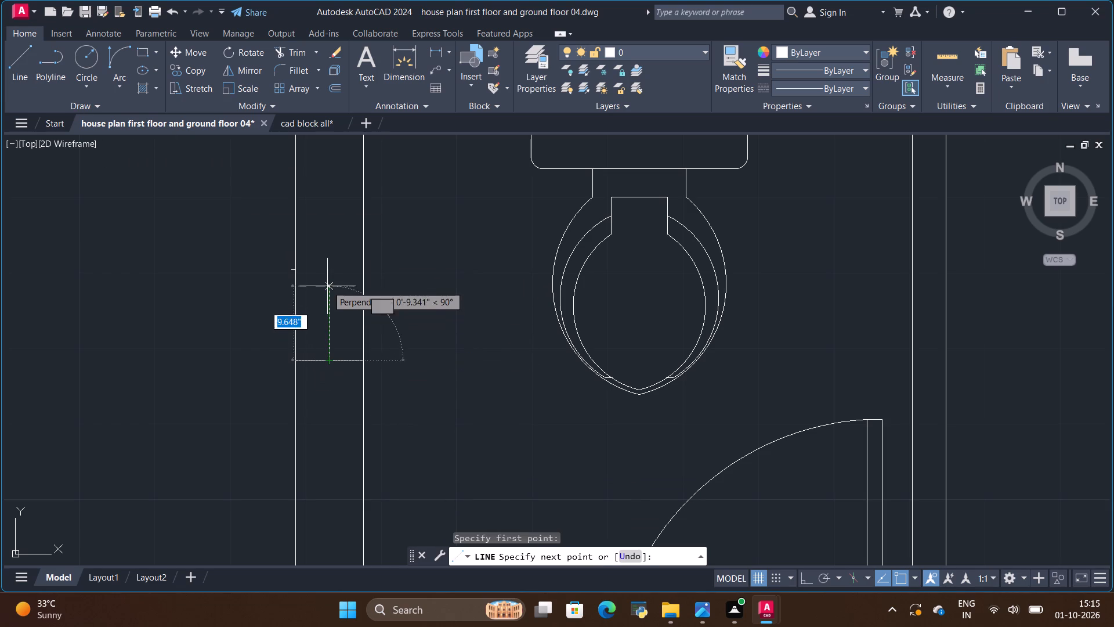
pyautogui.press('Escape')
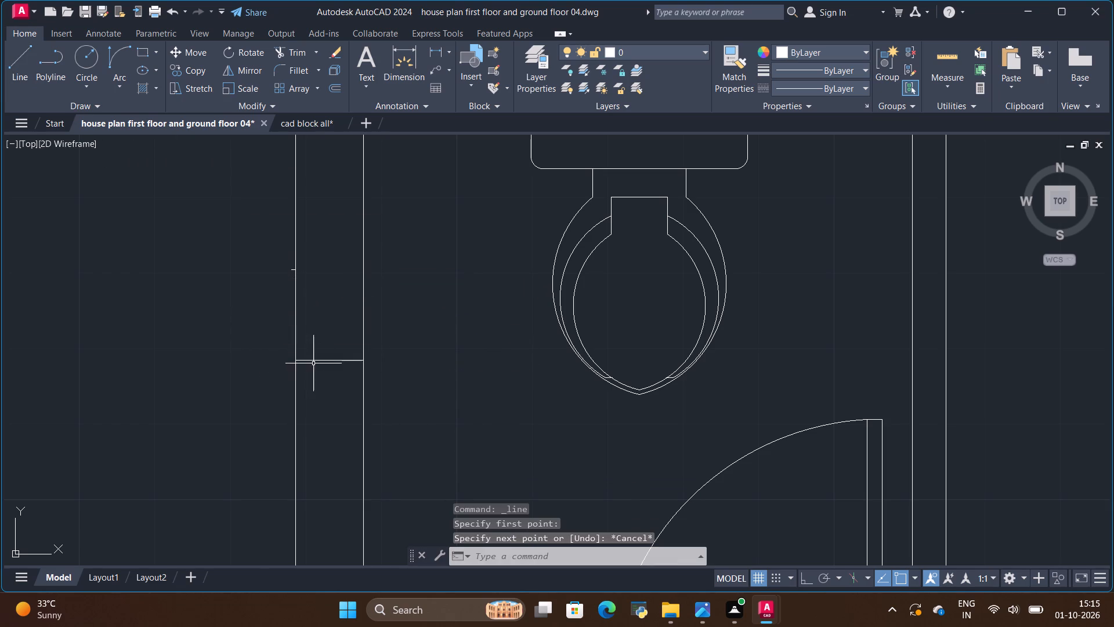
# Turn on Ortho and copy the short wall line from its midpoint 1' upward and 1' downward along the toilet's outer wall.
pyautogui.click(799, 579)
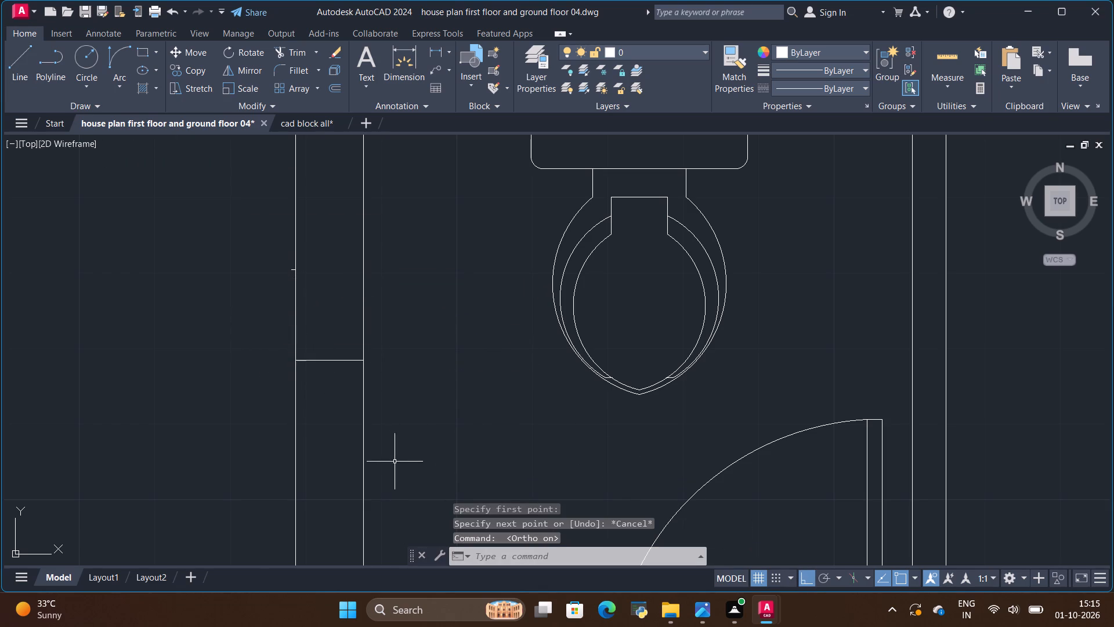
pyautogui.click(314, 359)
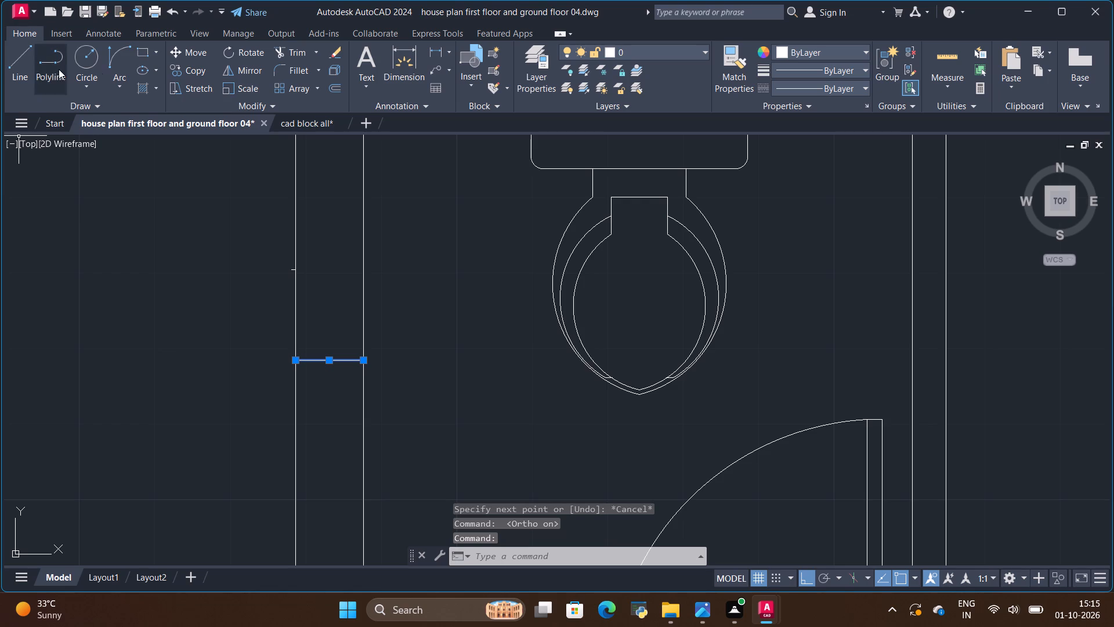
pyautogui.click(195, 67)
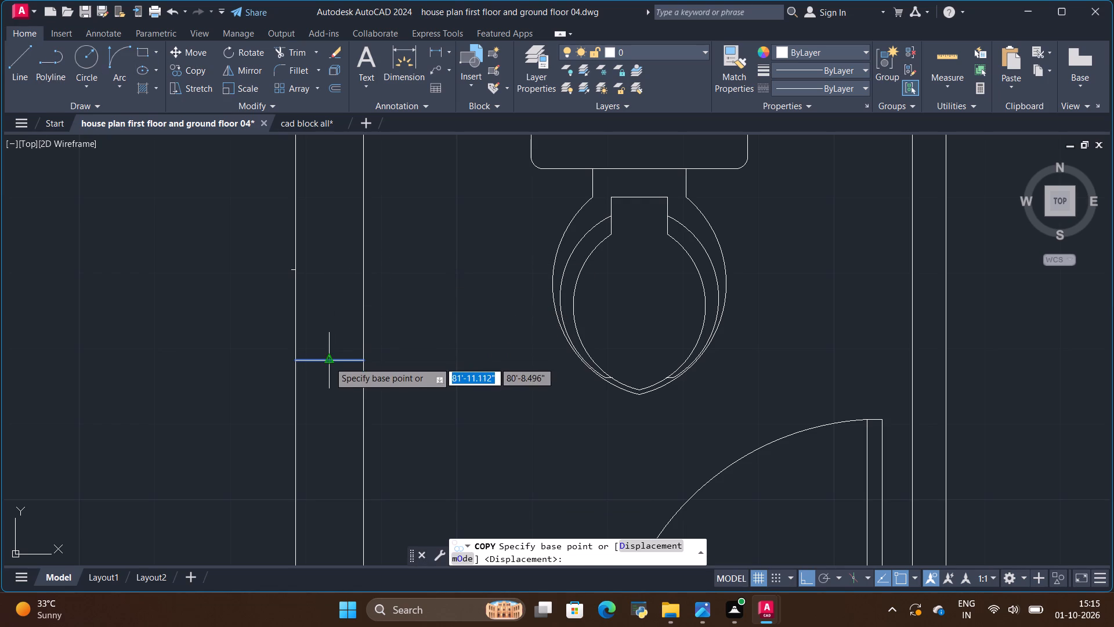
pyautogui.click(329, 362)
pyautogui.press('BackSpace')
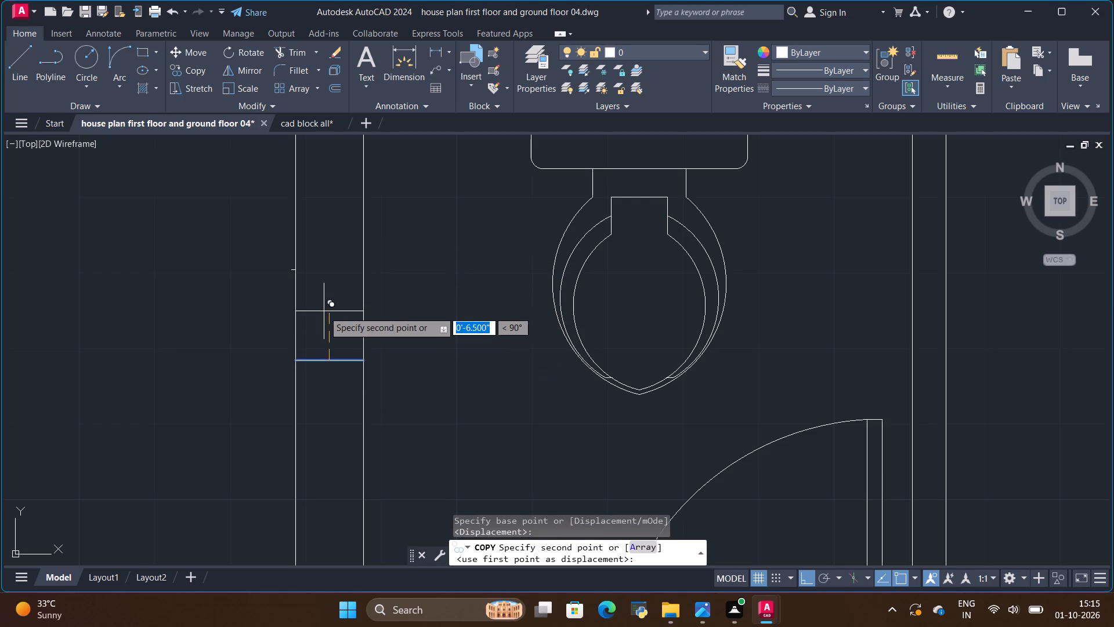
pyautogui.write("1'")
pyautogui.press('Return')
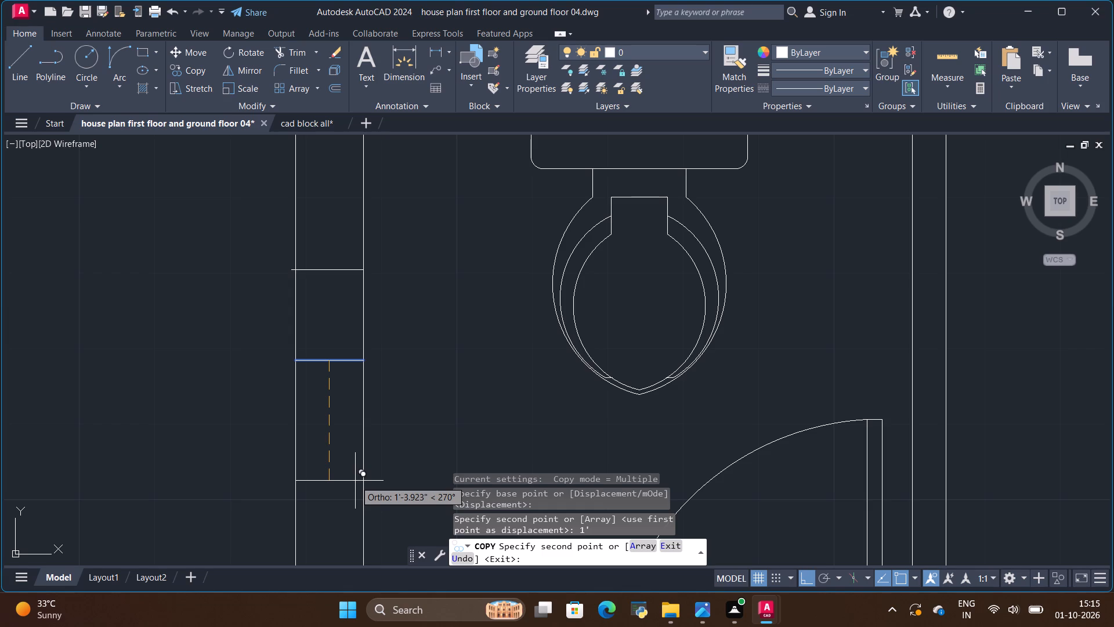
pyautogui.press('BackSpace')
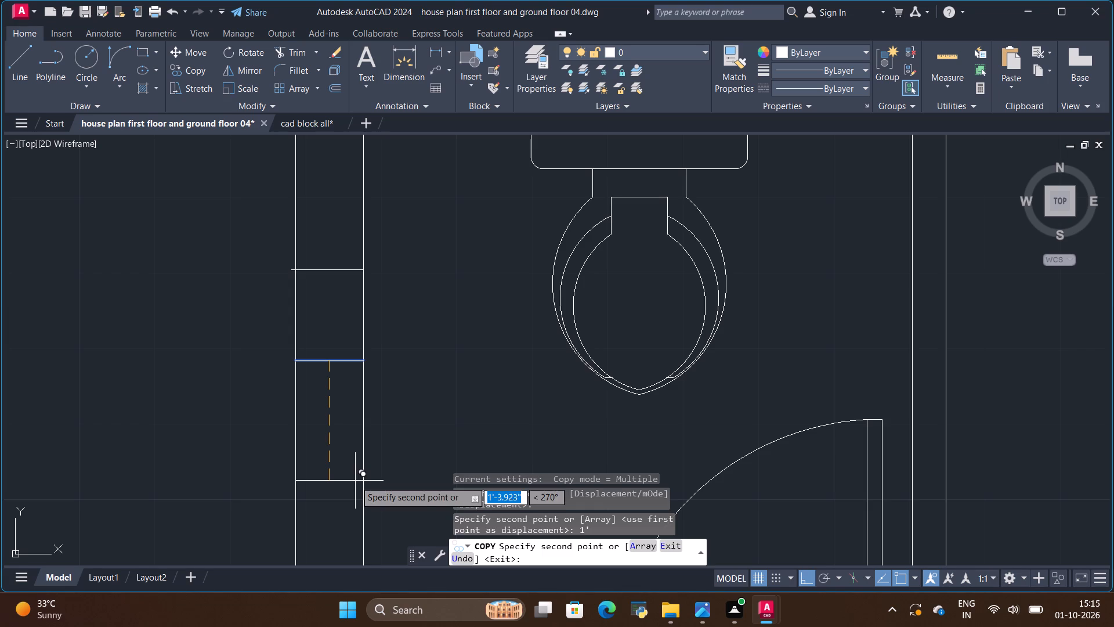
pyautogui.write("1'")
pyautogui.press('Return')
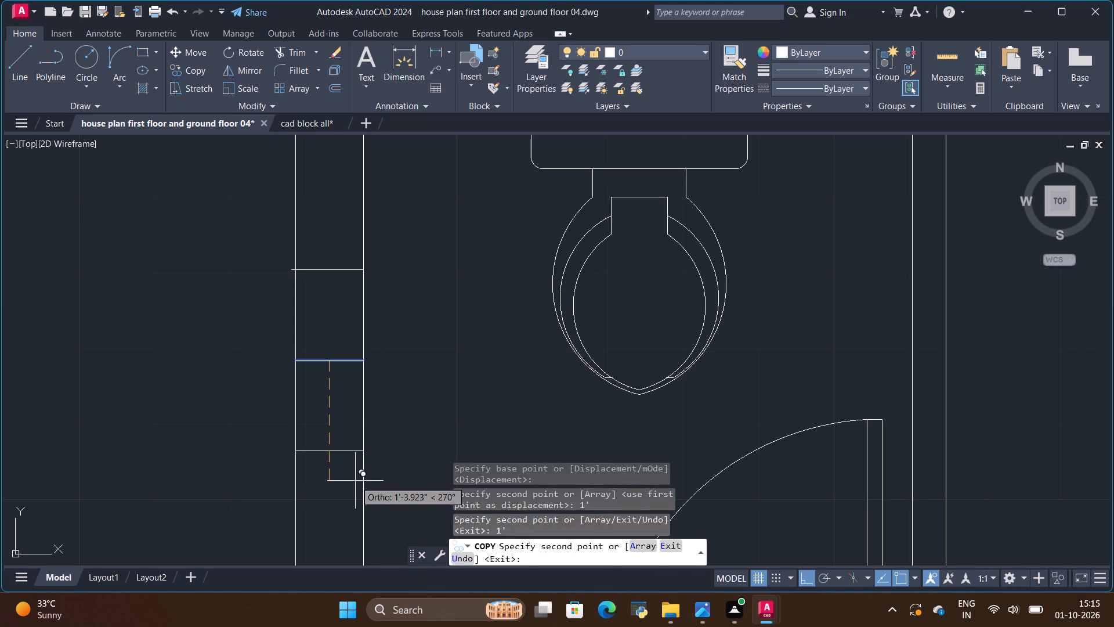
pyautogui.press('Escape')
# Draw a vertical line joining the midpoints of the lower and upper window lines in the toilet's outer wall.
pyautogui.press('l')
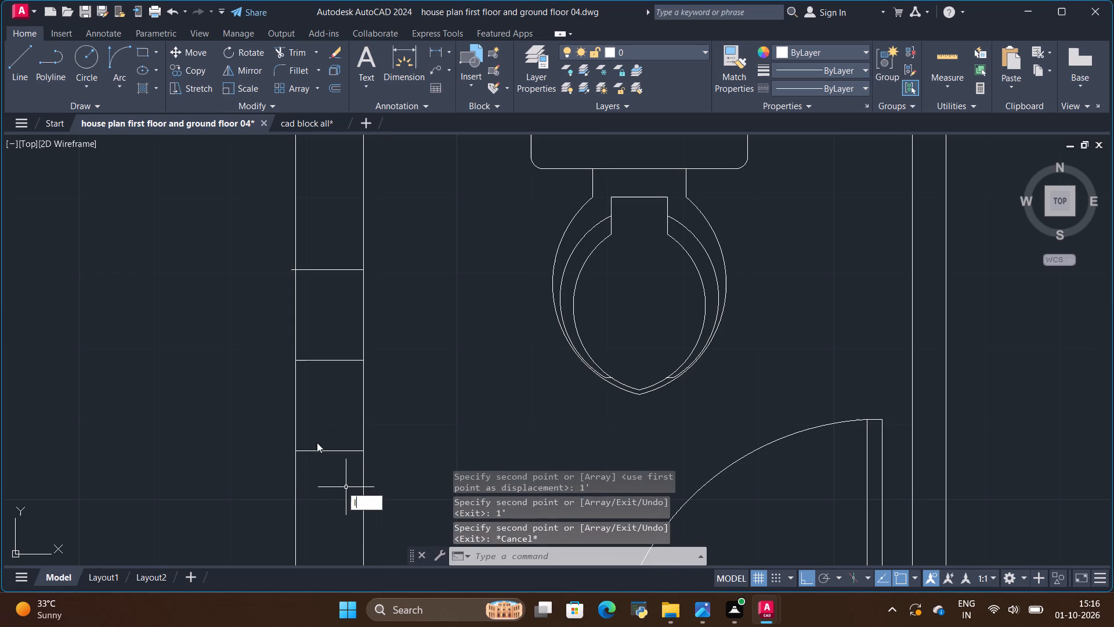
pyautogui.click(369, 410)
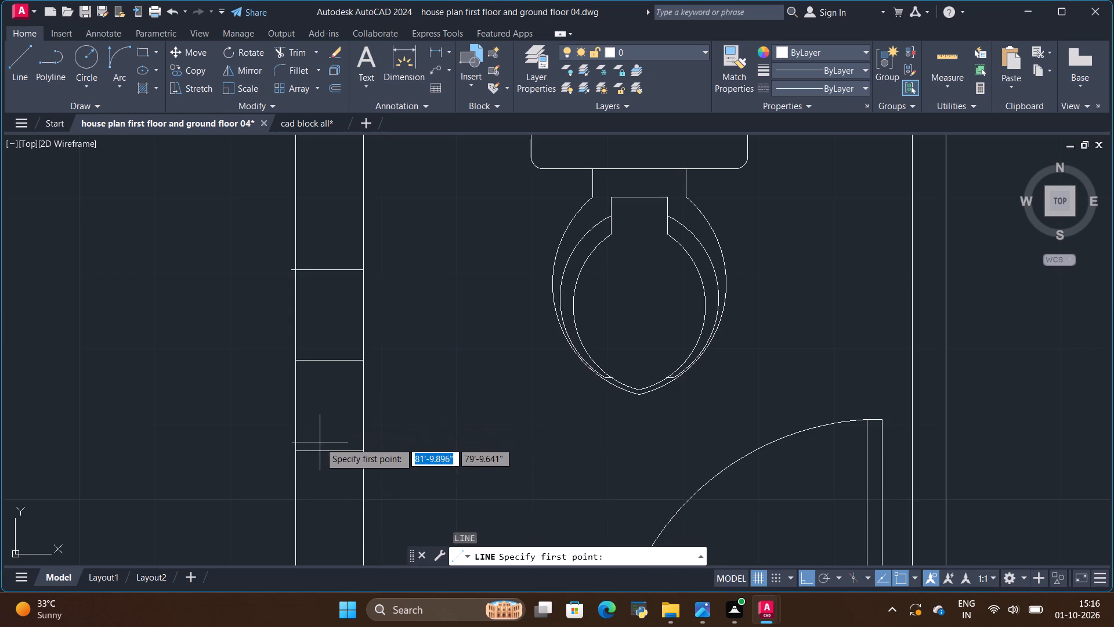
pyautogui.click(328, 450)
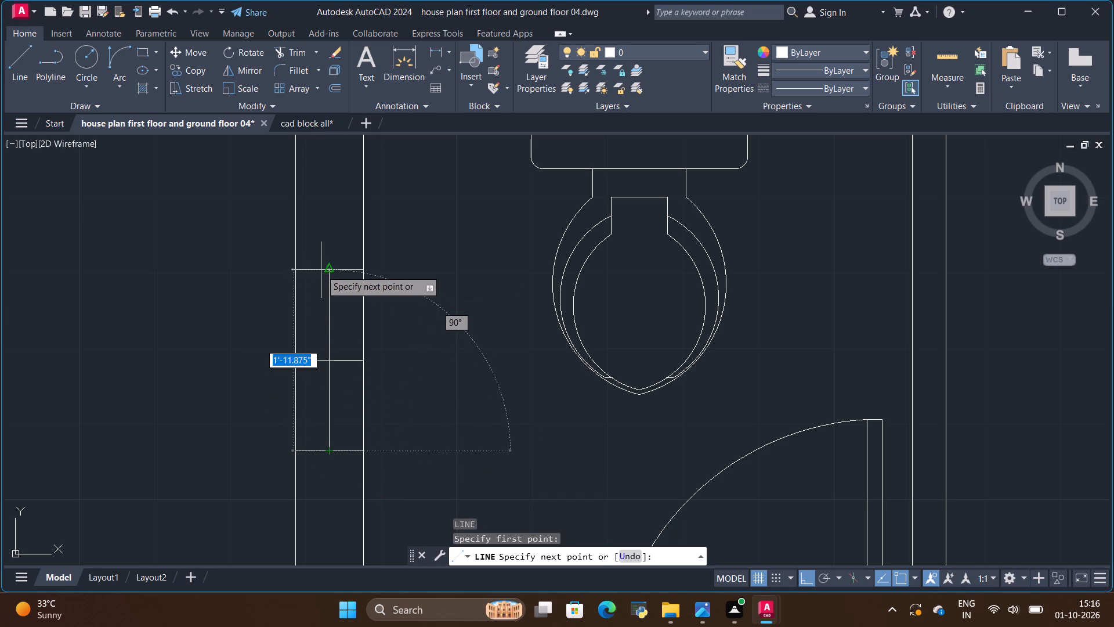
pyautogui.click(321, 270)
pyautogui.press('Escape')
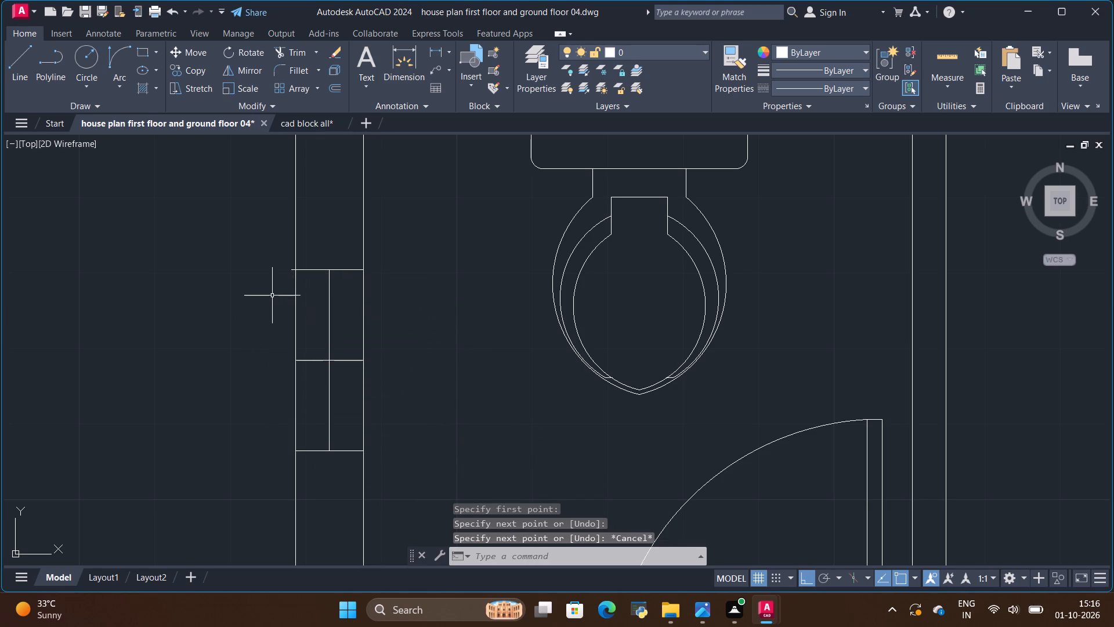
# Group all the window lines in the left toilet's outer wall into one object.
pyautogui.scroll(-1, 272, 284)
pyautogui.click(274, 265)
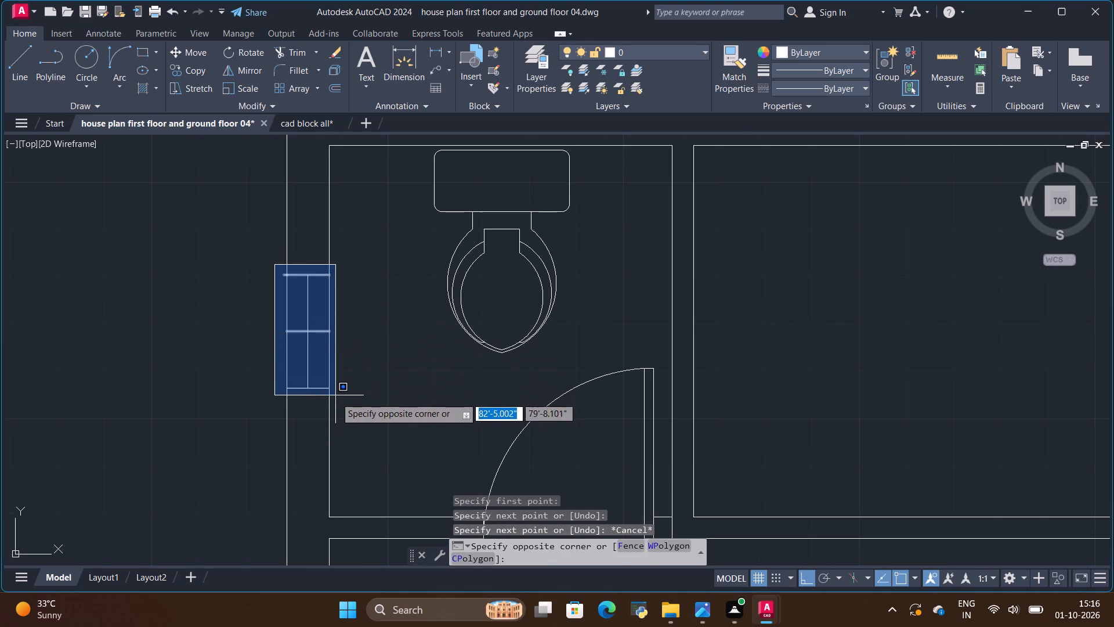
pyautogui.click(335, 400)
pyautogui.rightClick(301, 335)
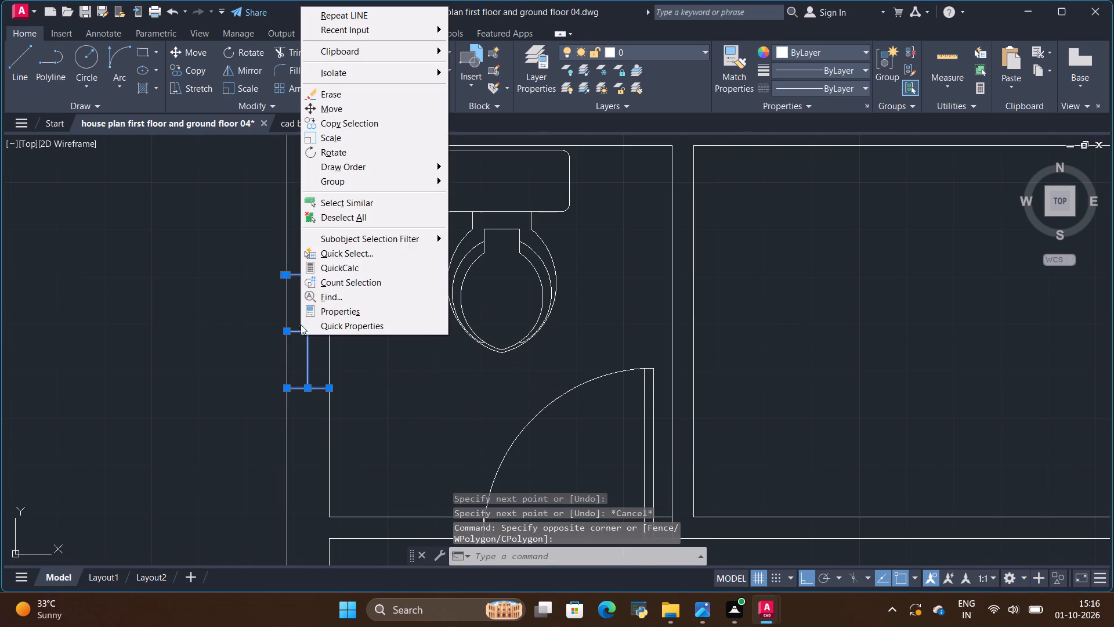
pyautogui.click(342, 183)
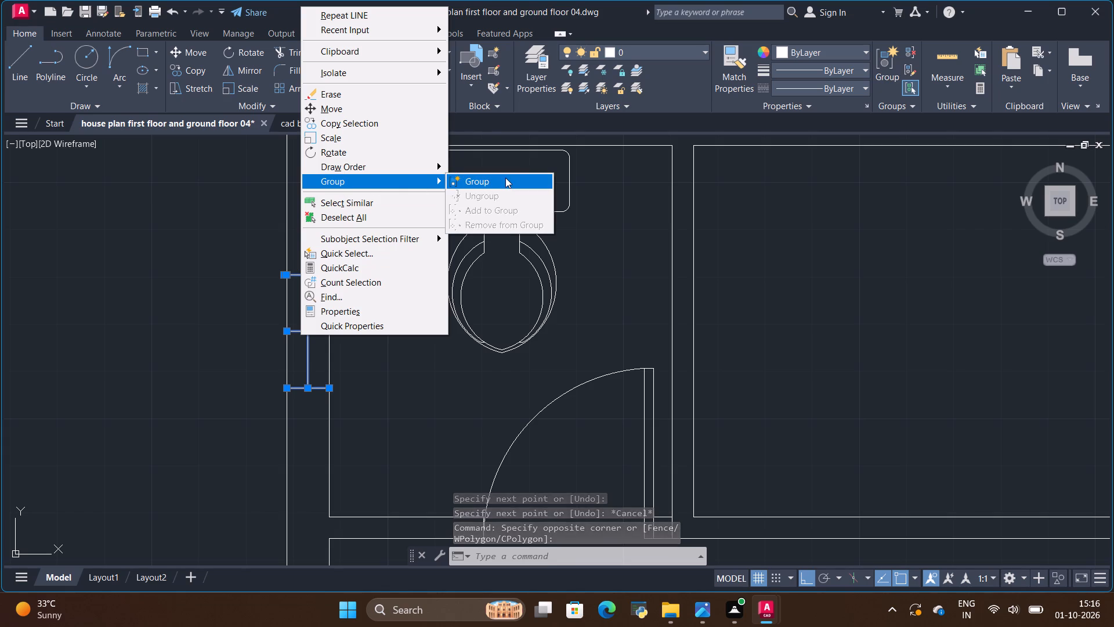
pyautogui.click(505, 178)
# Copy the left toilet's grouped window about 4' horizontally to the left, outside the house.
pyautogui.scroll(-1, 310, 319)
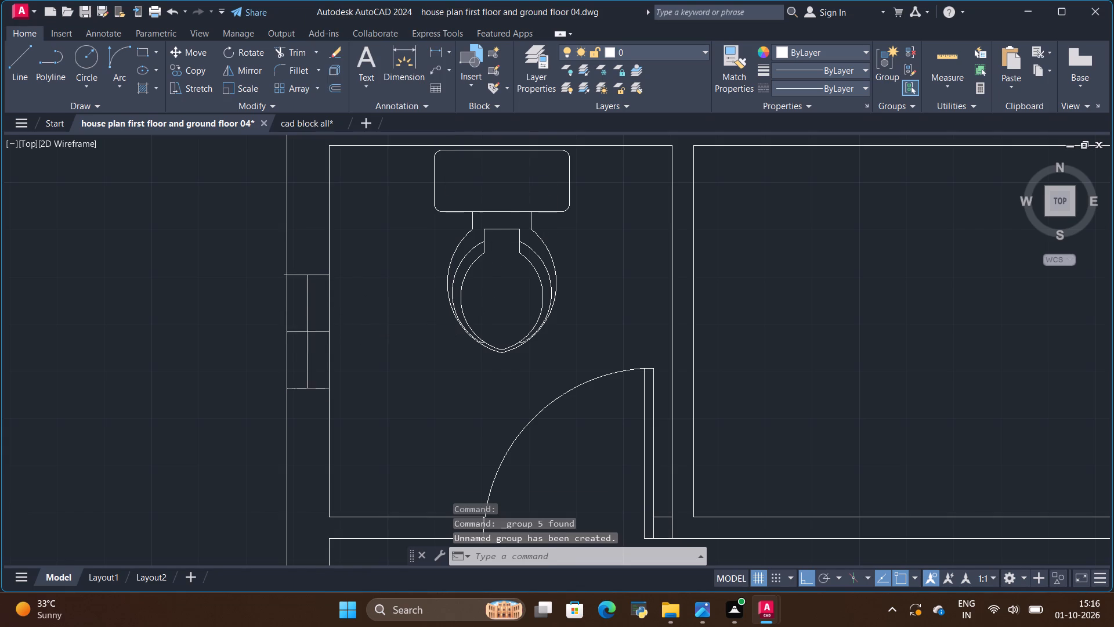
pyautogui.scroll(-1, 310, 319)
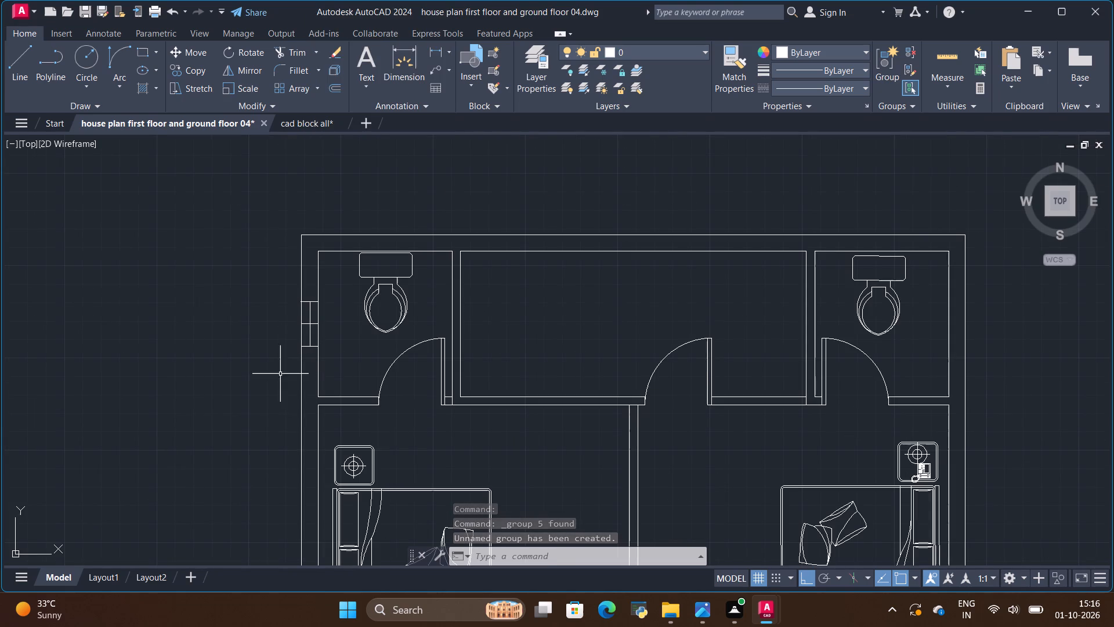
pyautogui.scroll(2, 305, 300)
pyautogui.scroll(-2, 305, 347)
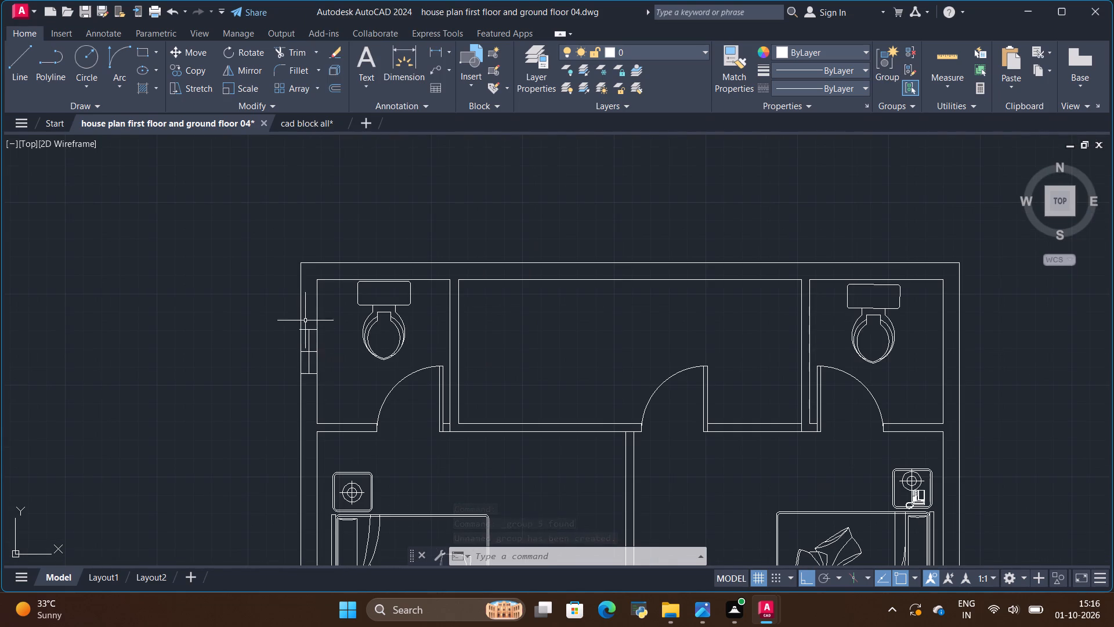
pyautogui.scroll(-1, 312, 311)
pyautogui.scroll(1, 339, 282)
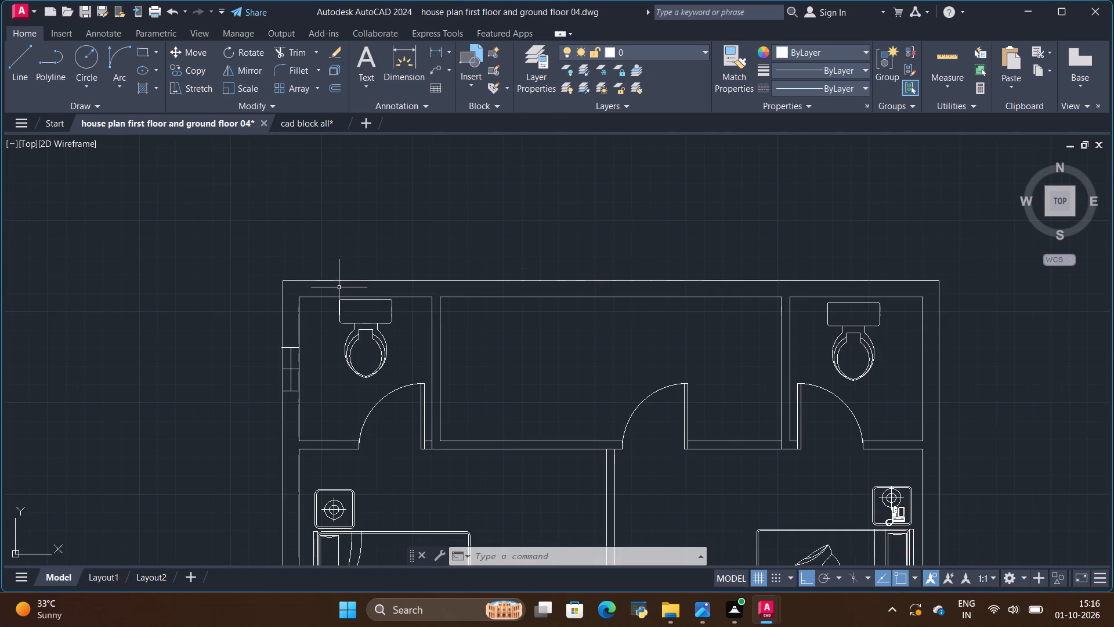
pyautogui.scroll(1, 288, 410)
pyautogui.scroll(-1, 274, 388)
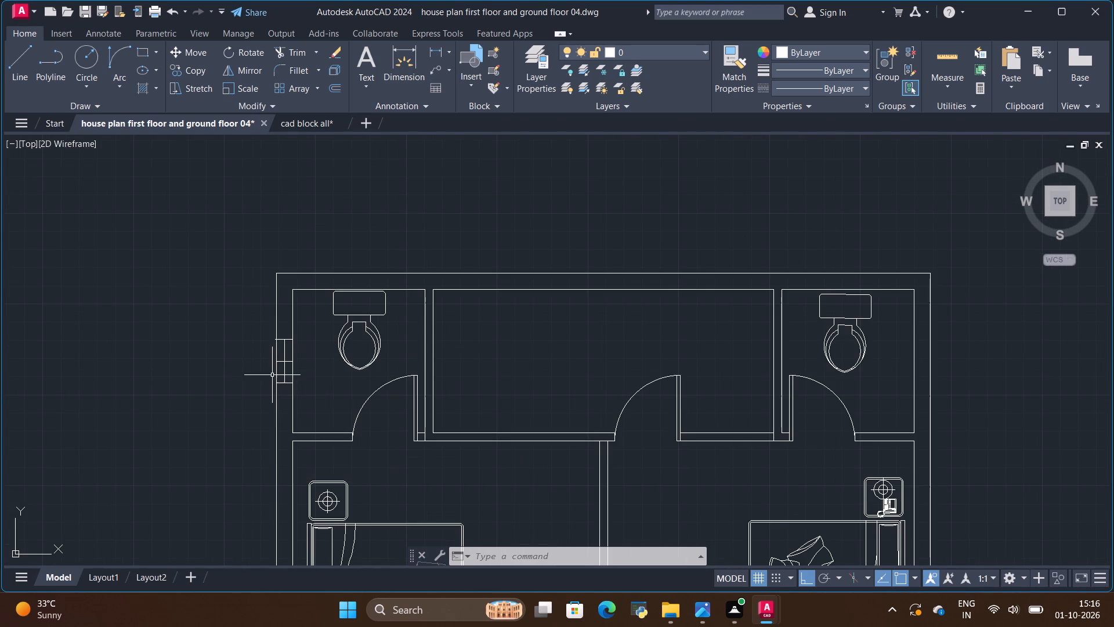
pyautogui.scroll(2, 272, 375)
pyautogui.click(282, 341)
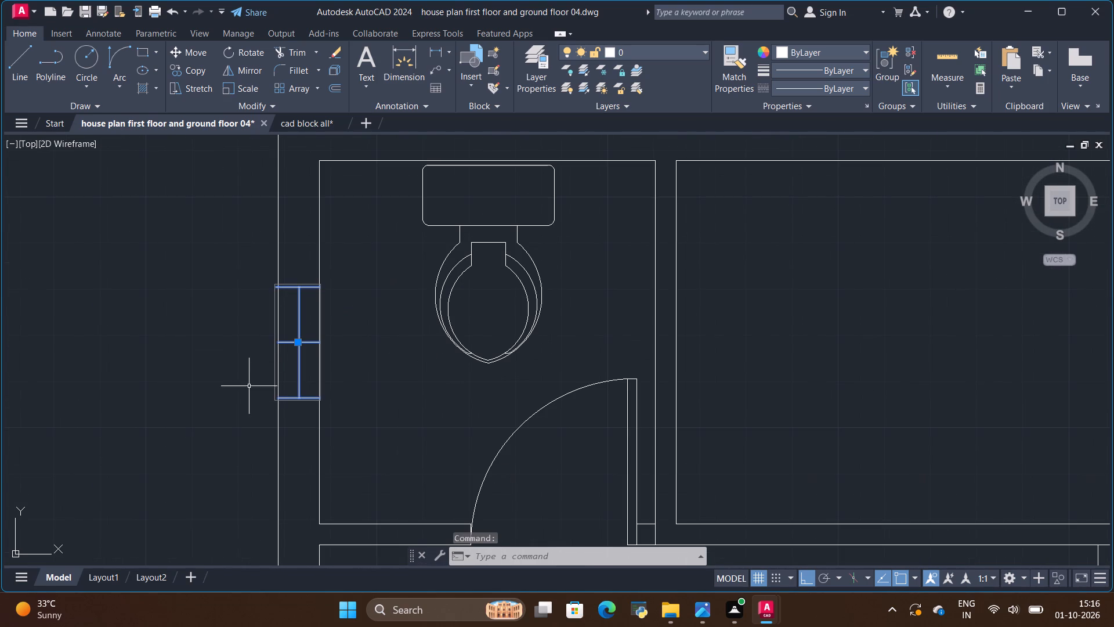
pyautogui.click(200, 70)
pyautogui.click(297, 397)
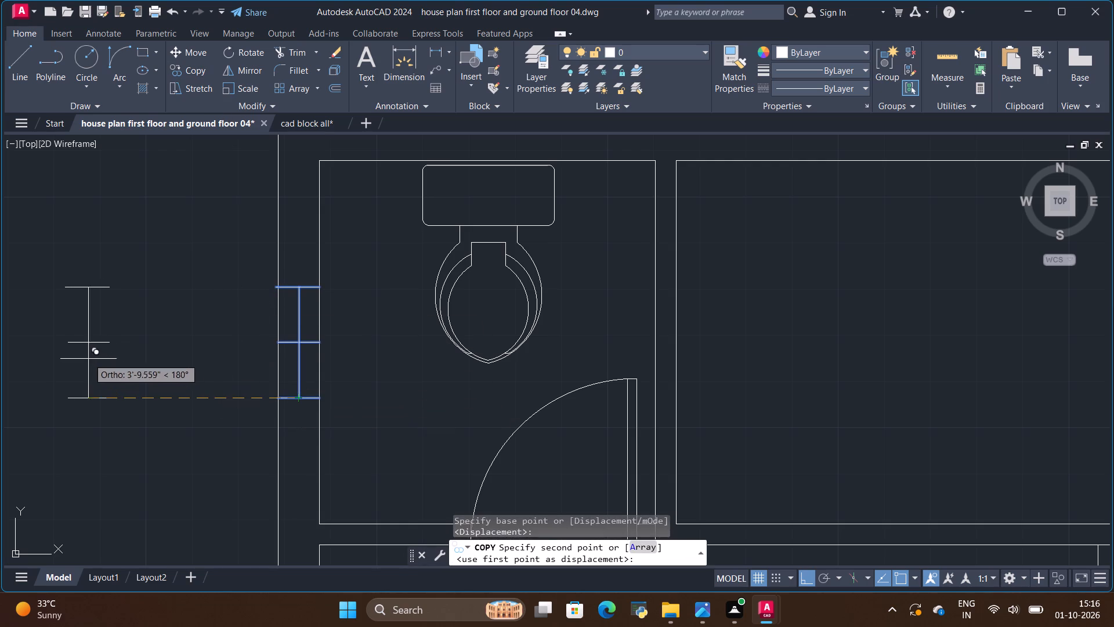
pyautogui.click(82, 351)
pyautogui.press('Escape')
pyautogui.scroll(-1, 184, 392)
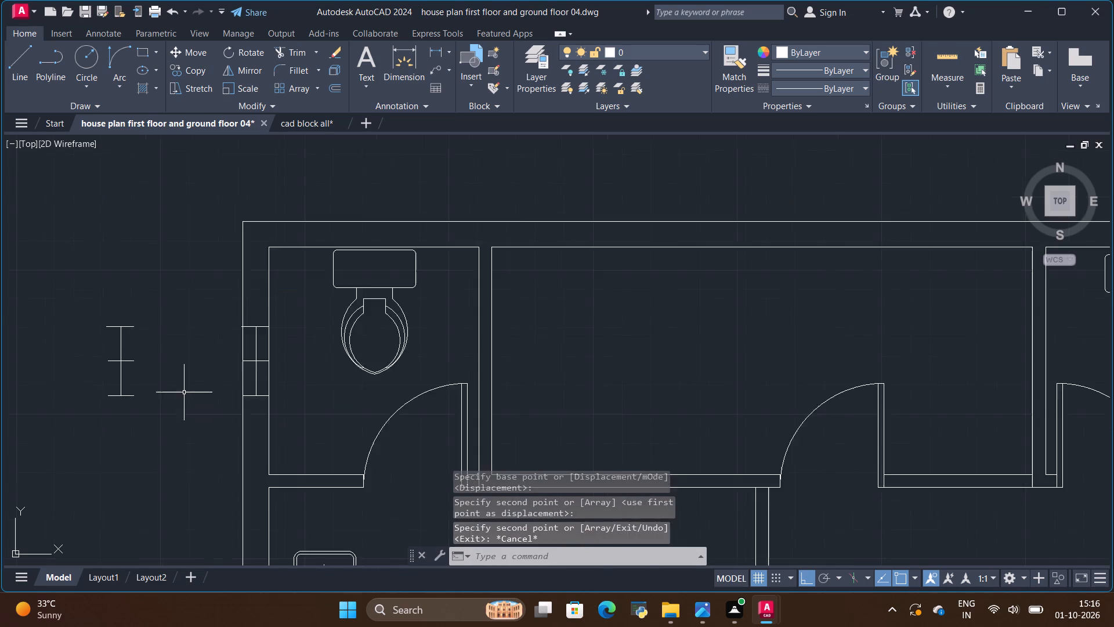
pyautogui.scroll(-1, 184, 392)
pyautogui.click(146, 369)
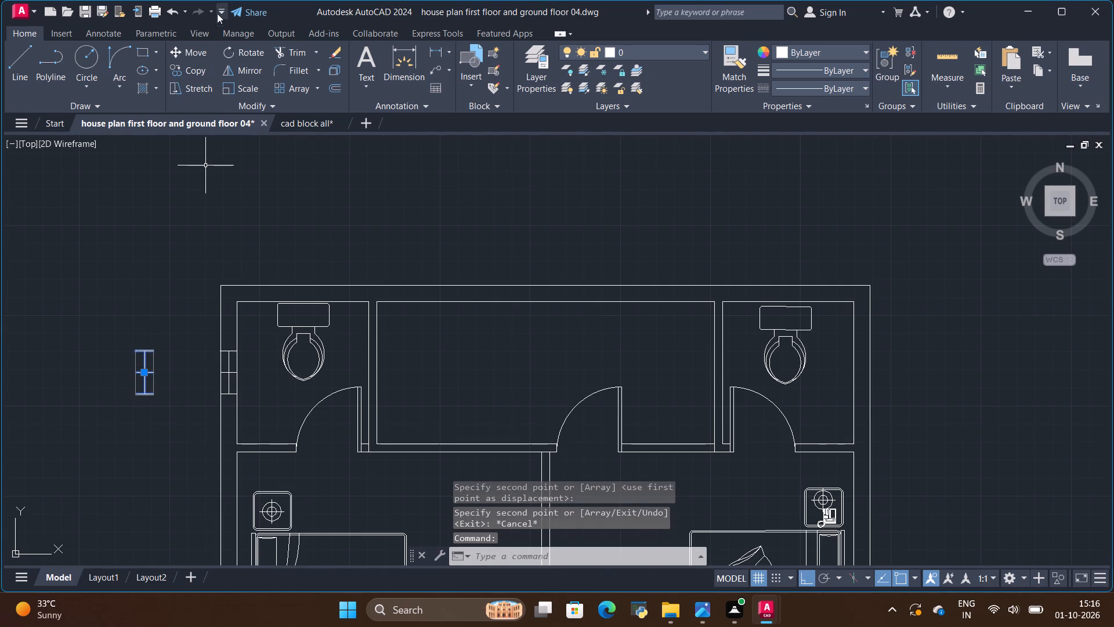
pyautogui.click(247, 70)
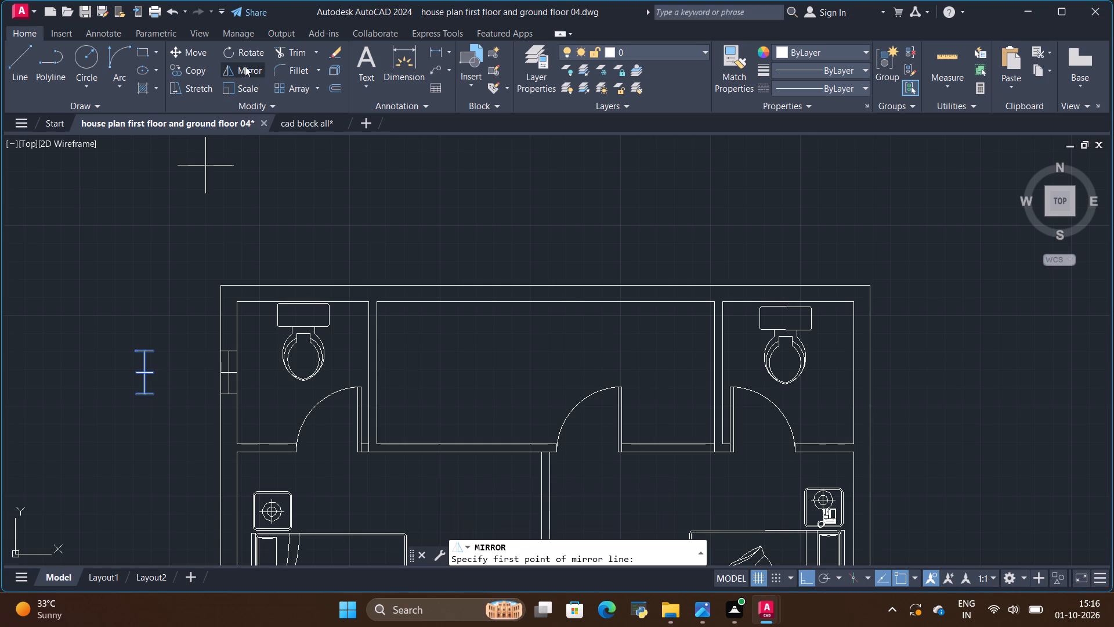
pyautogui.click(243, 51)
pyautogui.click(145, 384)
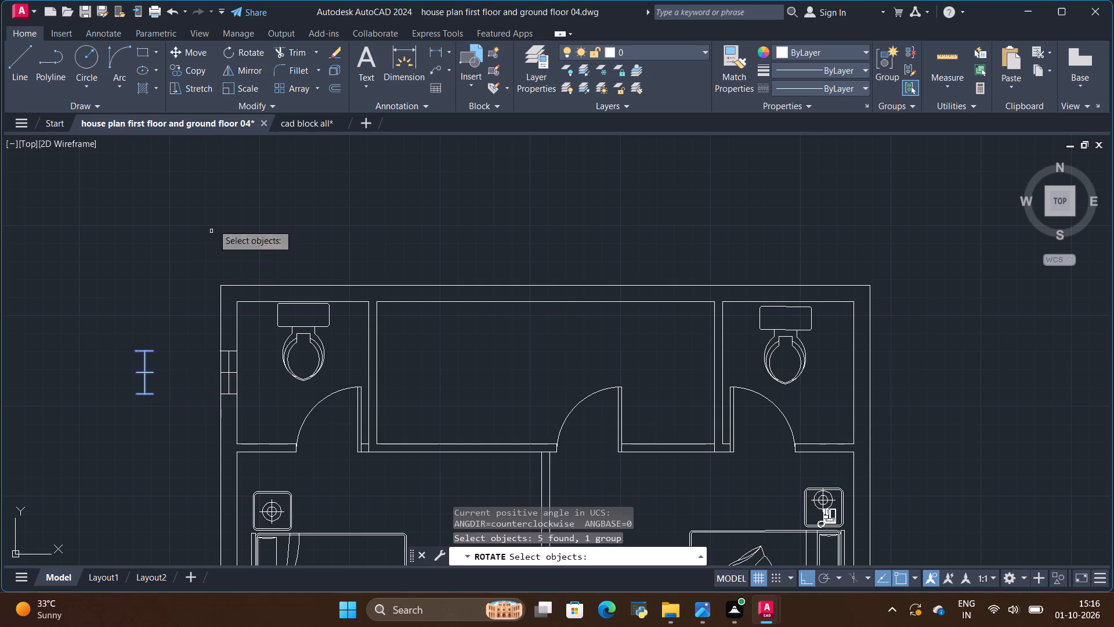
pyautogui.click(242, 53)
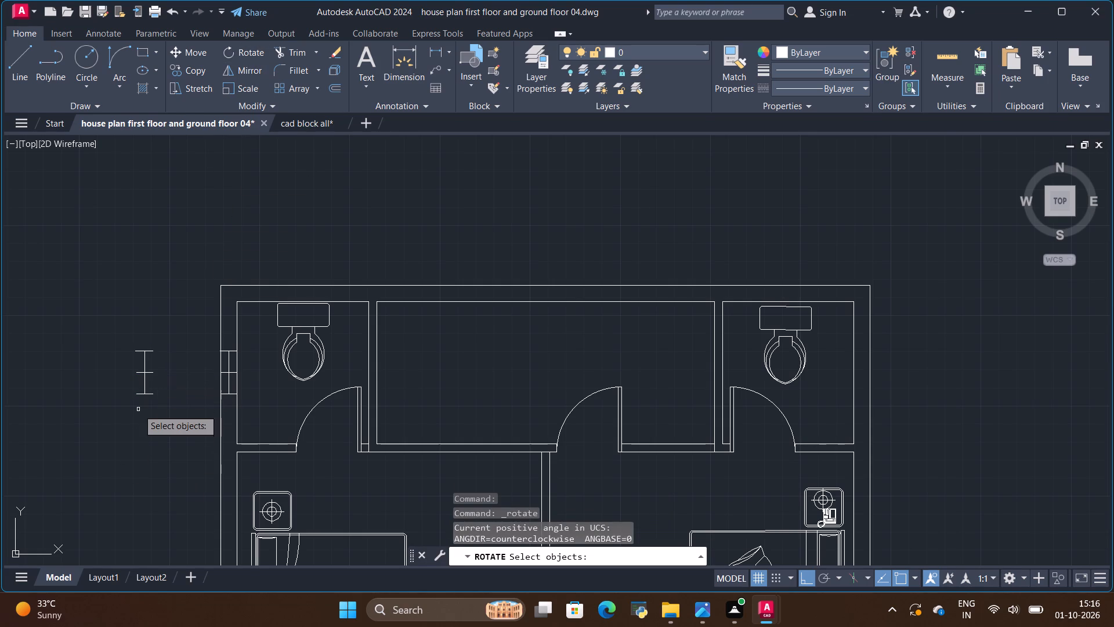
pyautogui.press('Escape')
# Rotate the copied window outside the house 90° about its lower midpoint so it lies horizontally.
pyautogui.click(146, 397)
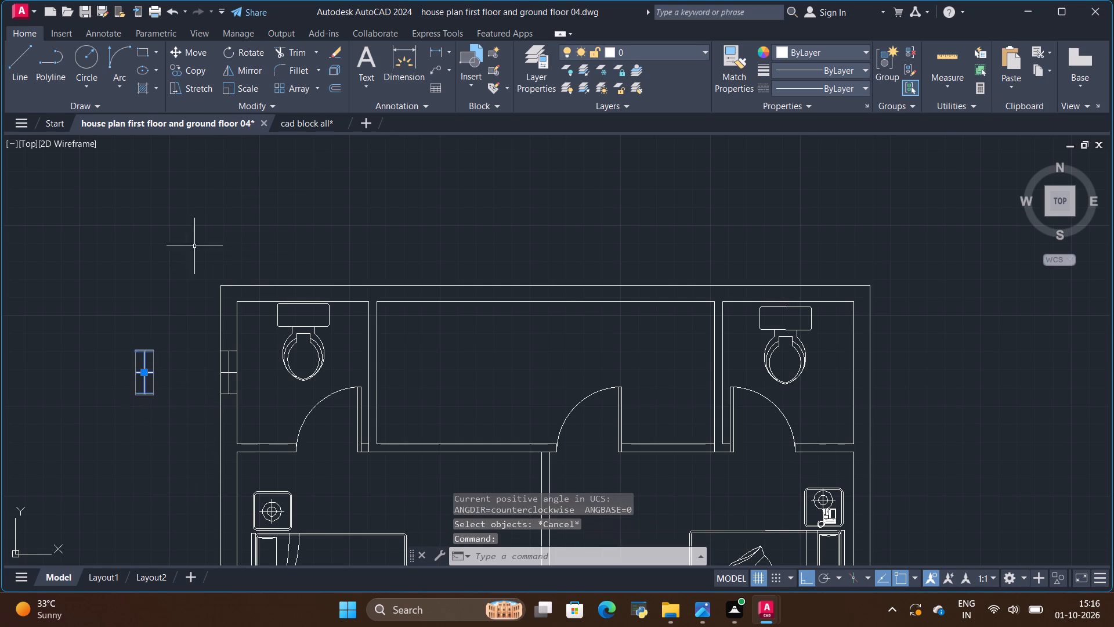
pyautogui.click(250, 56)
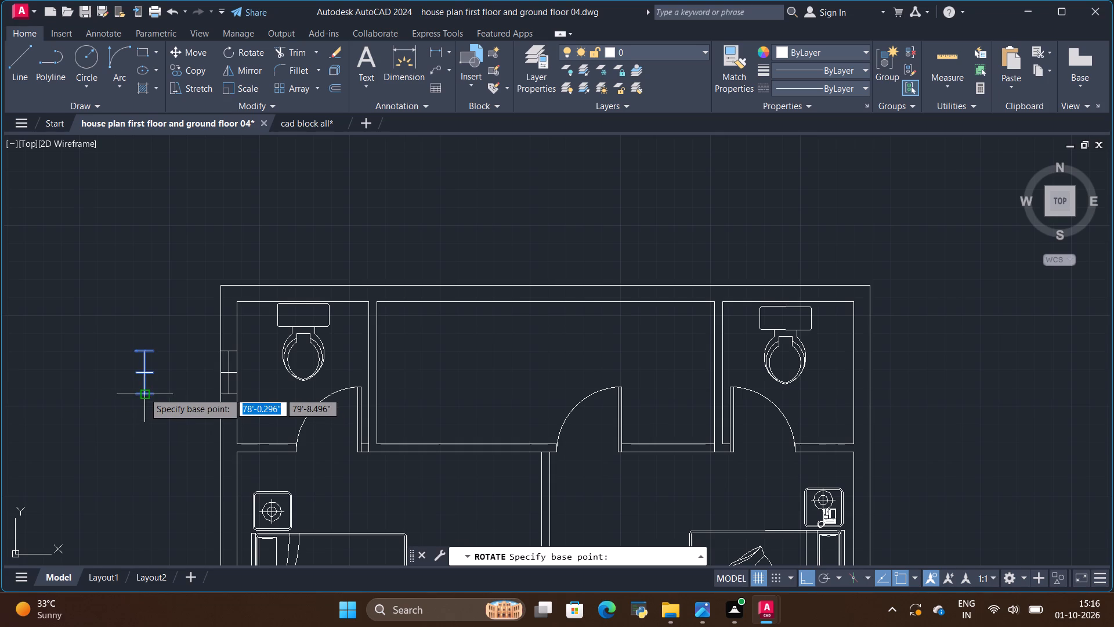
pyautogui.click(144, 390)
pyautogui.click(163, 373)
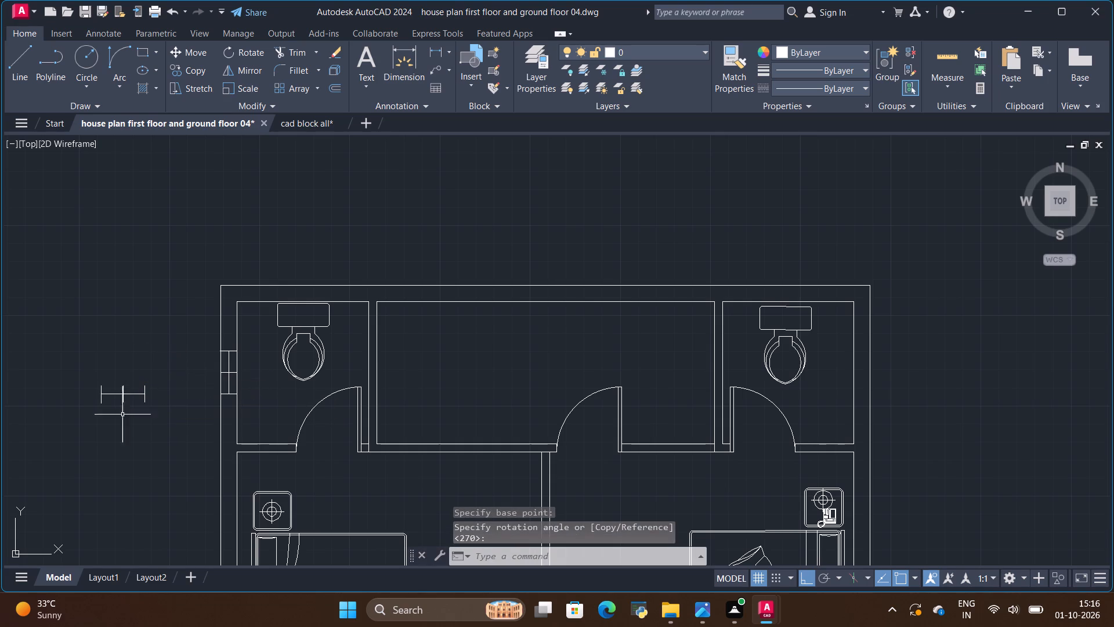
# Copy the horizontal window from its lower midpoint to the midpoint of the right toilet's upper inner wall line.
pyautogui.scroll(-1, 117, 410)
pyautogui.scroll(2, 106, 424)
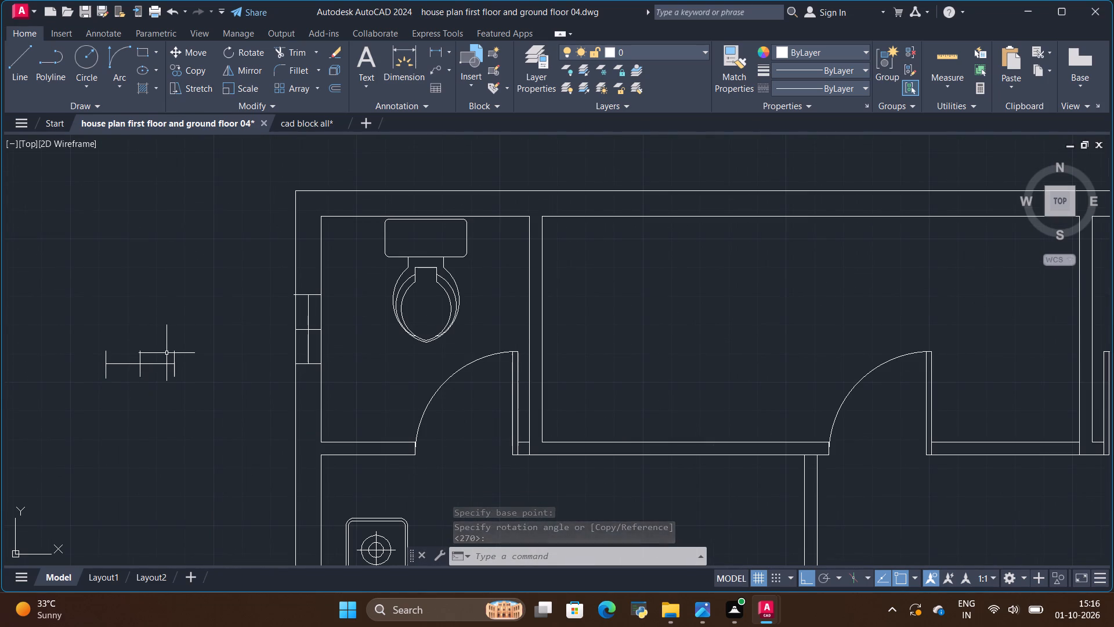
pyautogui.press('Escape')
pyautogui.click(152, 364)
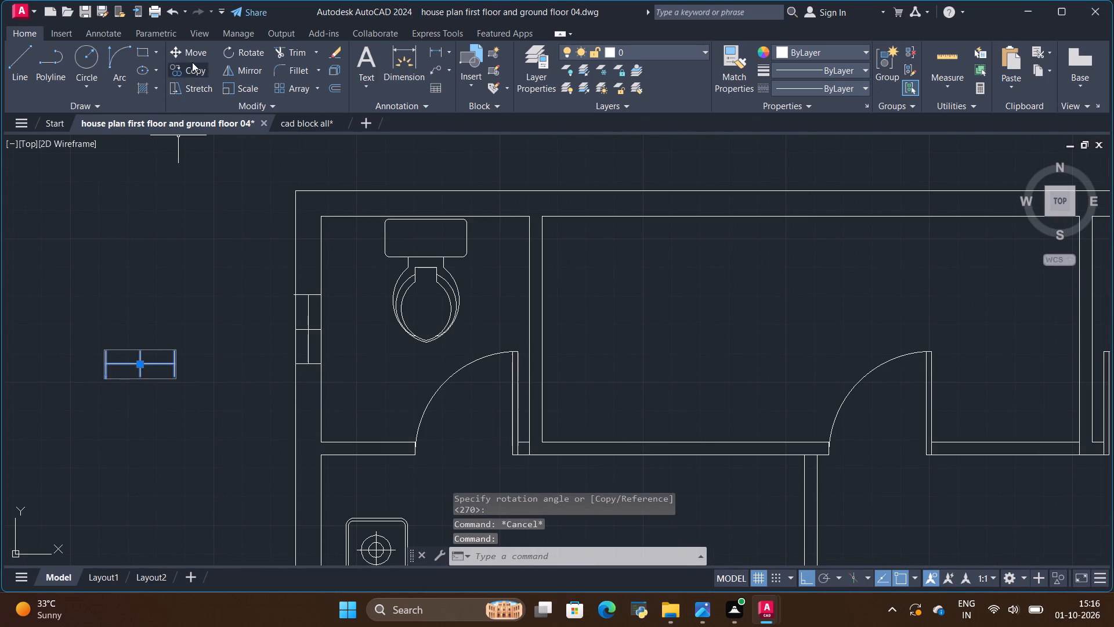
pyautogui.click(194, 74)
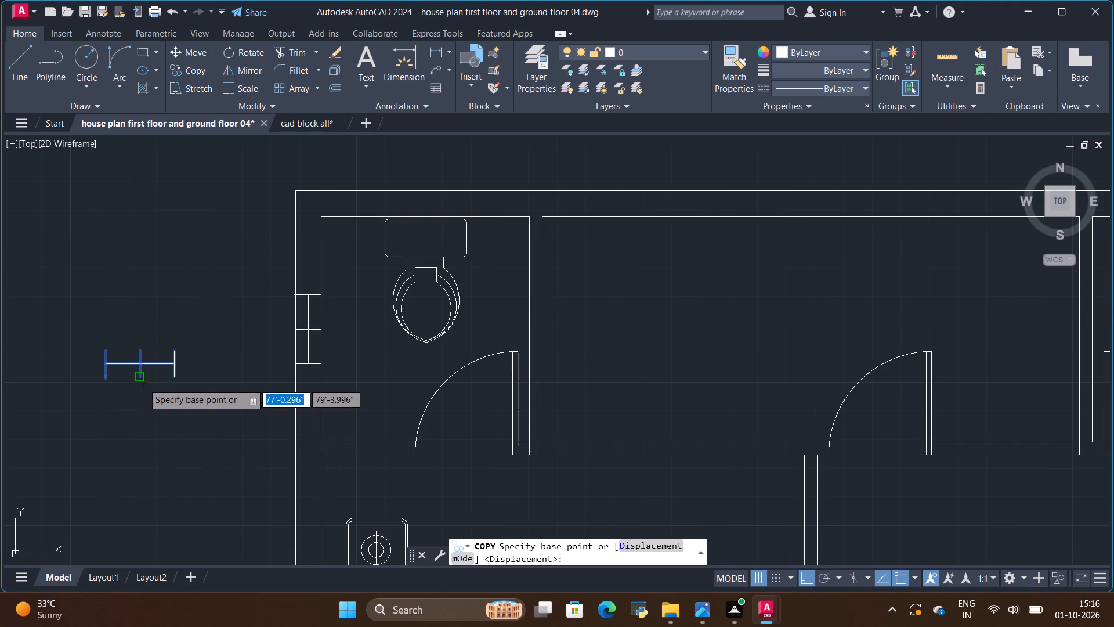
pyautogui.click(140, 377)
pyautogui.scroll(-2, 4, 524)
pyautogui.scroll(1, 518, 391)
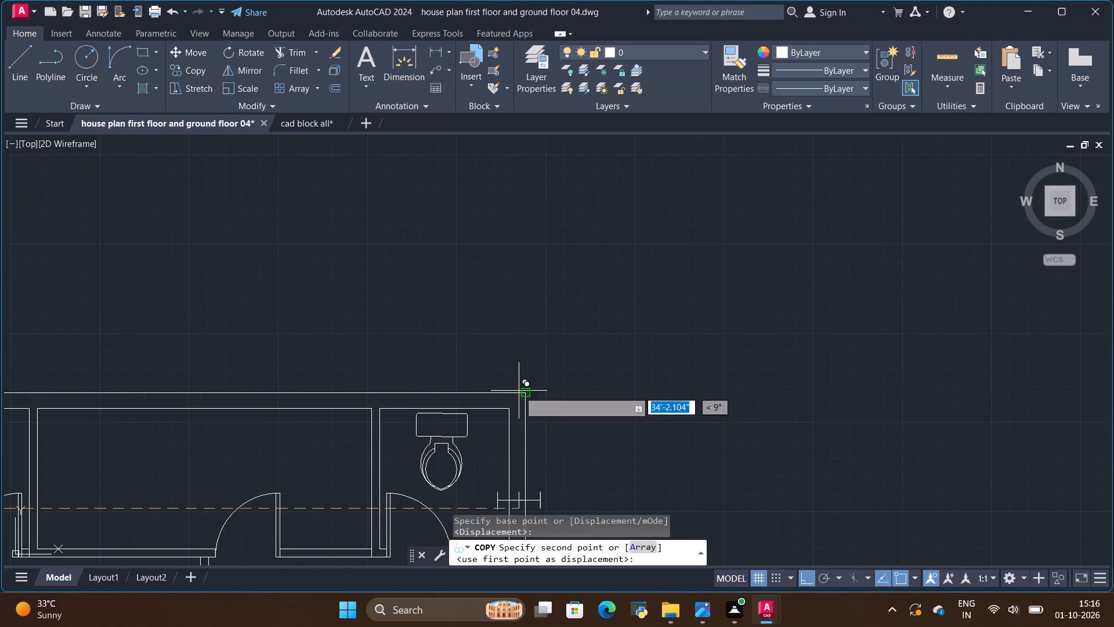
pyautogui.scroll(2, 412, 427)
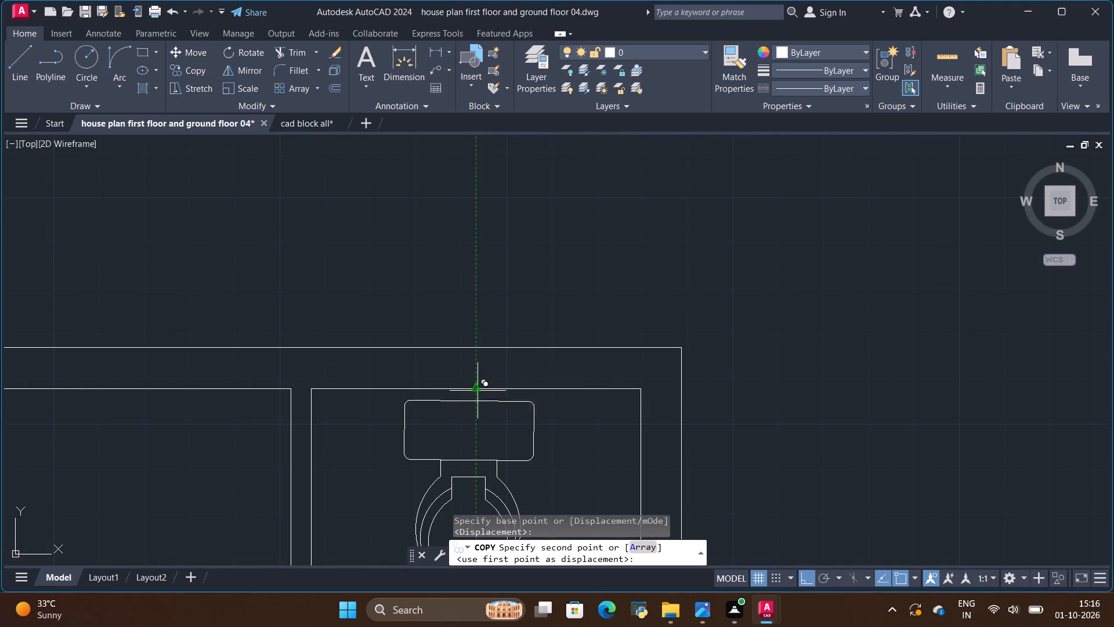
pyautogui.click(478, 390)
pyautogui.scroll(-3, 304, 308)
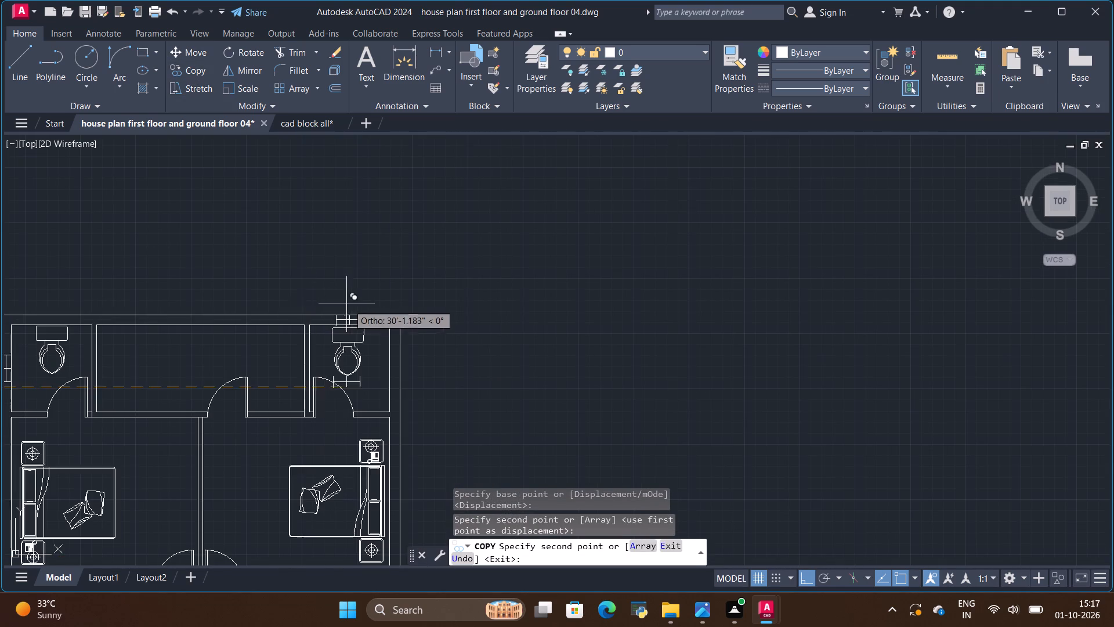
pyautogui.scroll(-2, 388, 306)
pyautogui.press('Escape')
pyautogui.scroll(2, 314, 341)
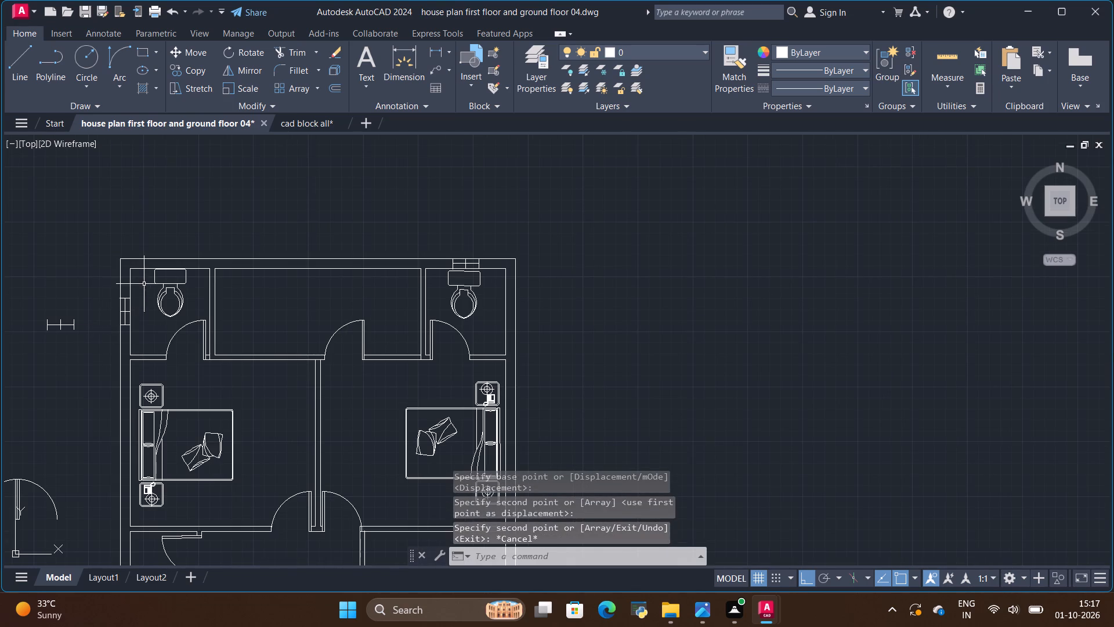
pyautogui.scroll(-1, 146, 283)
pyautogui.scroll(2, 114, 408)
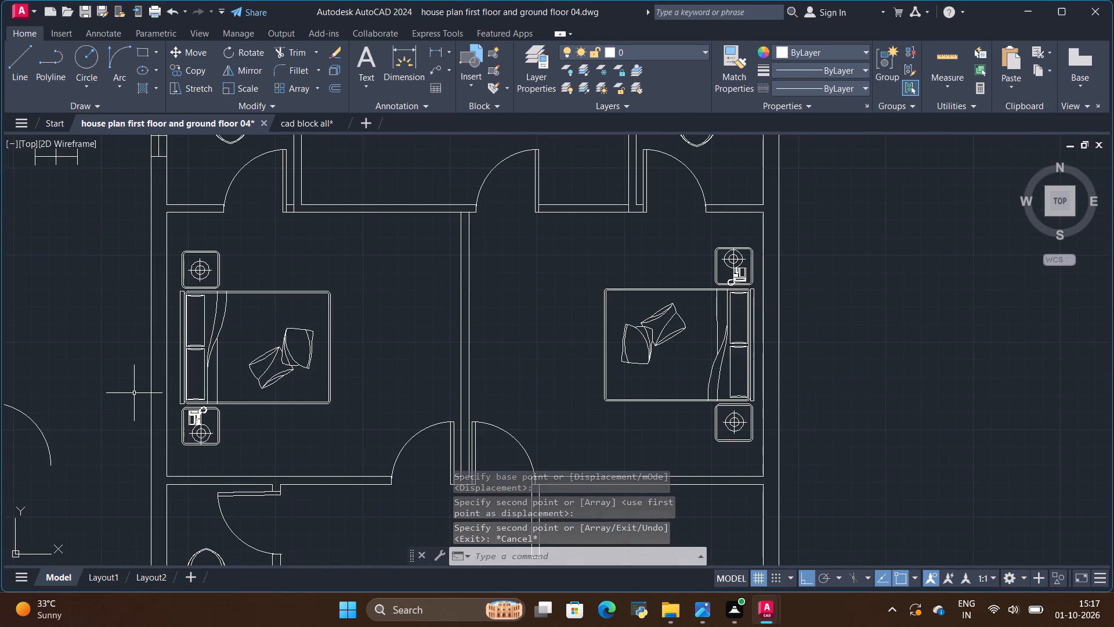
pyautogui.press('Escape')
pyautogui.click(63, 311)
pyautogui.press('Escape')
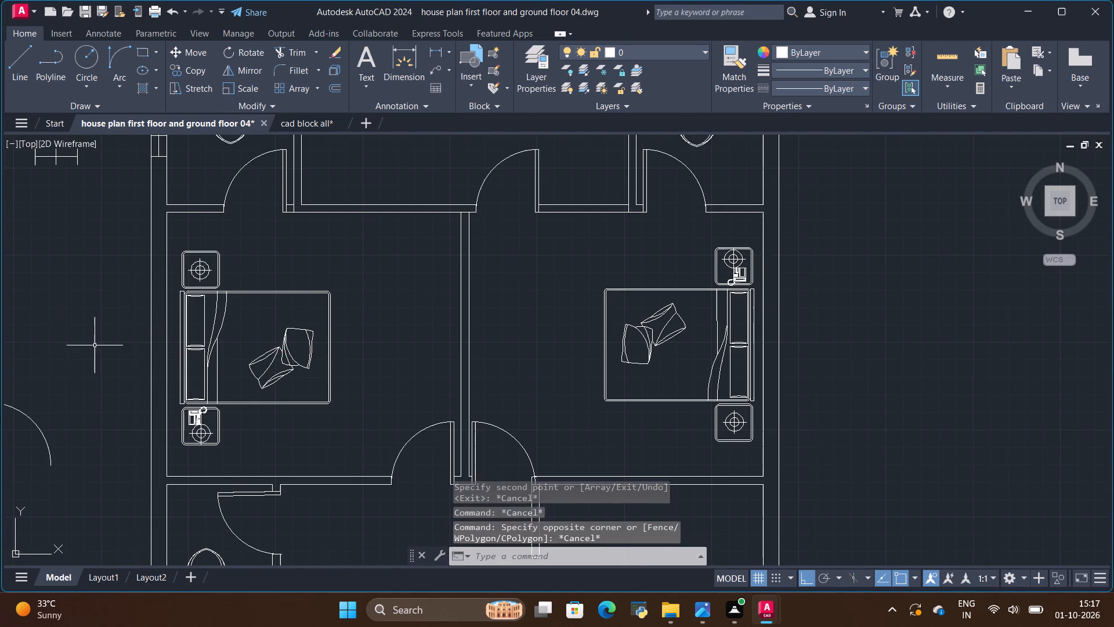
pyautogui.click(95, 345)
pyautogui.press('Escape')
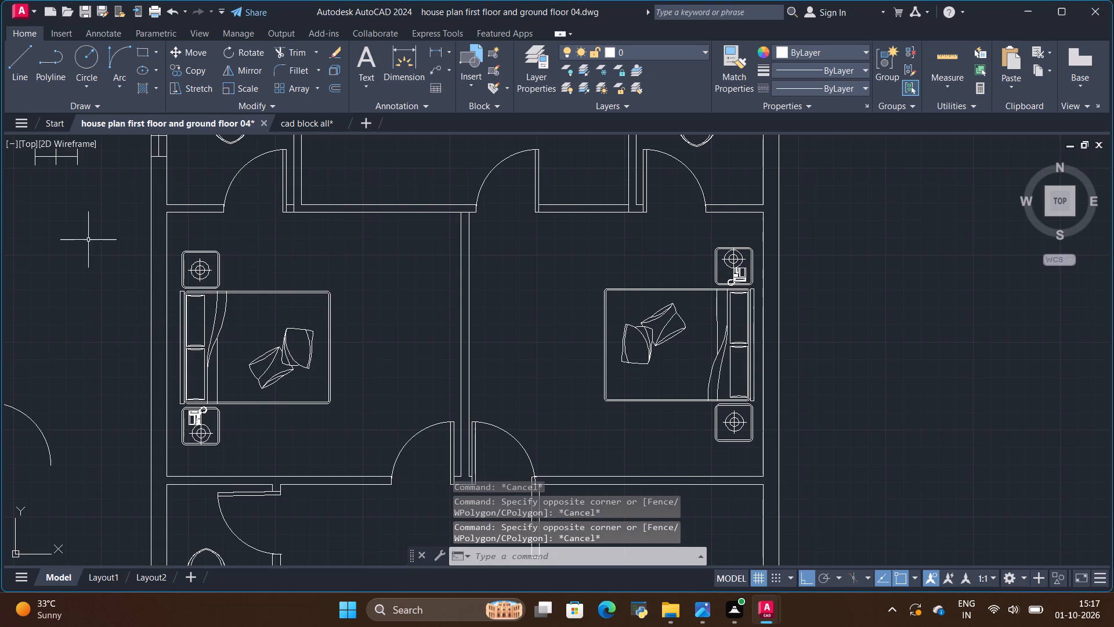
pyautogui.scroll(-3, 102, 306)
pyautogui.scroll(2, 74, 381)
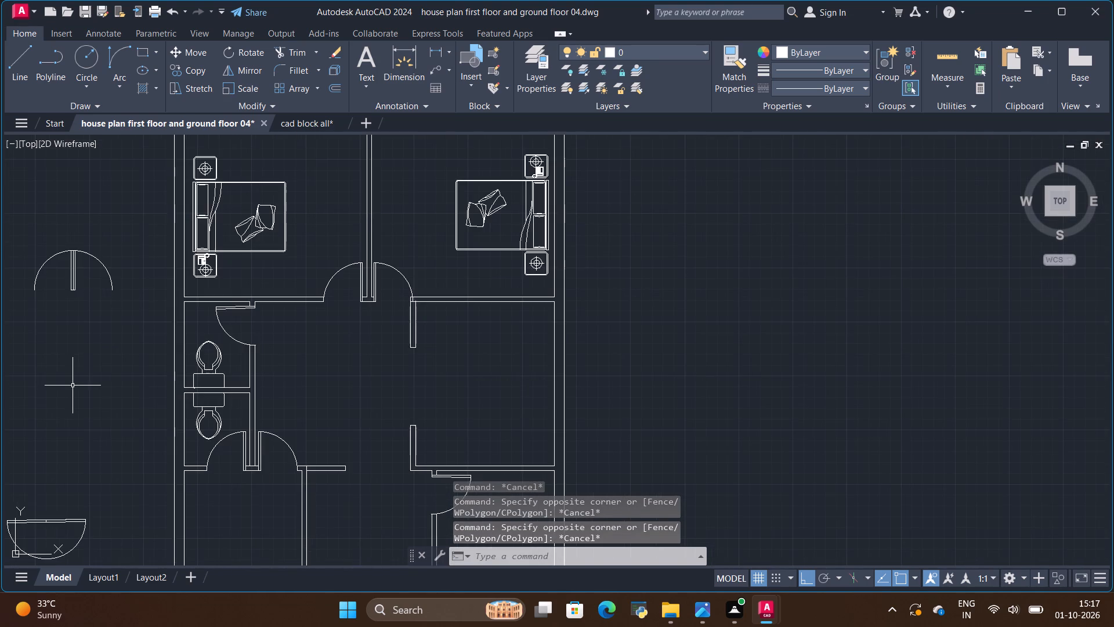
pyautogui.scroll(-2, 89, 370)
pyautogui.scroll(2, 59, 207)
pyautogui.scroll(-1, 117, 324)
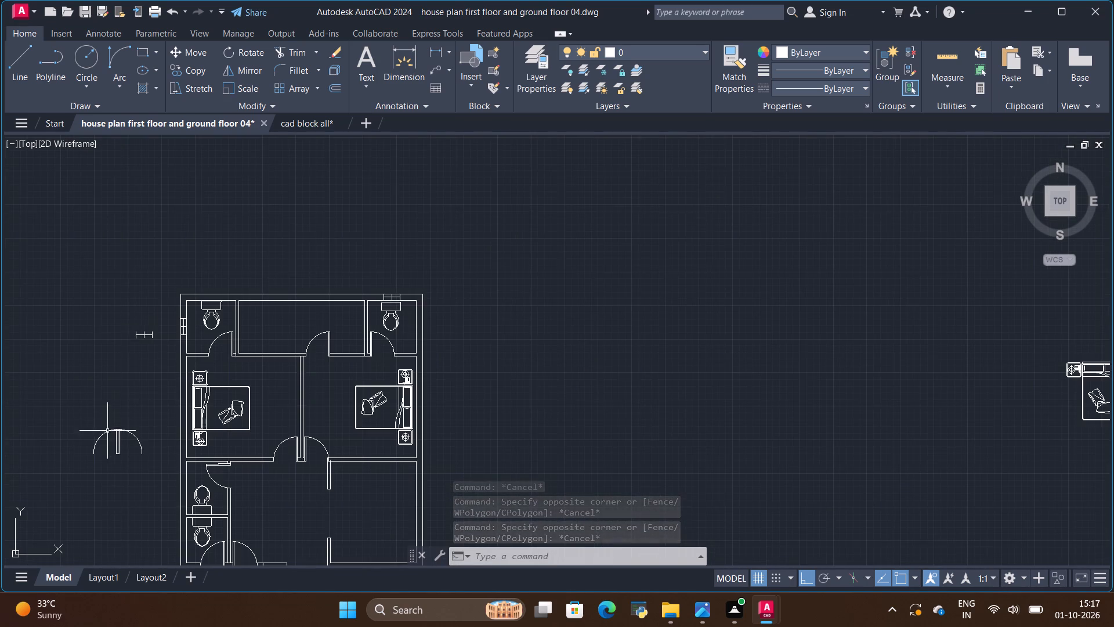
# Draw a short horizontal line across the left bedroom's outer wall, beside the bed's headboard.
pyautogui.scroll(1, 111, 457)
pyautogui.scroll(1, 140, 352)
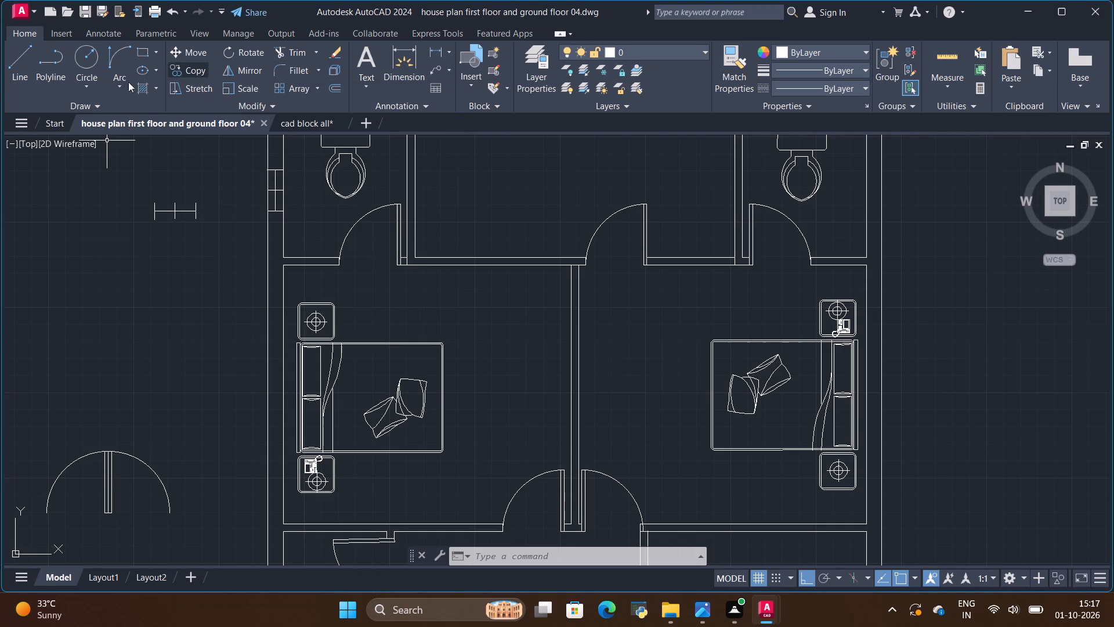
pyautogui.click(12, 51)
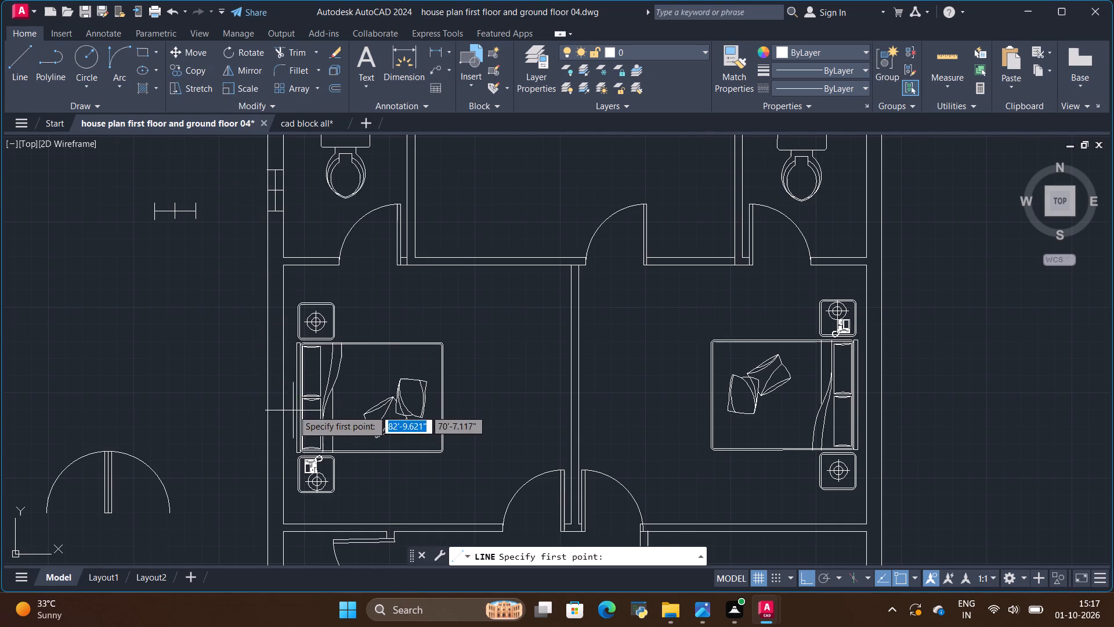
pyautogui.click(286, 391)
pyautogui.click(266, 392)
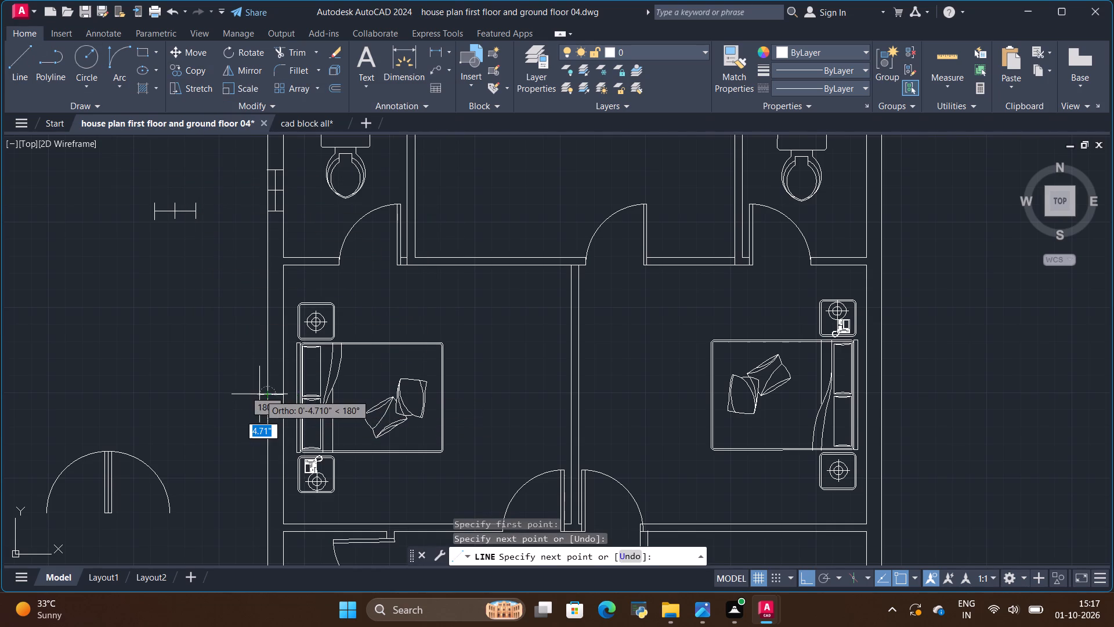
pyautogui.press('Escape')
# Copy the short line across the left bedroom's outer wall 2' upward and 2' downward.
pyautogui.scroll(2, 287, 405)
pyautogui.click(255, 380)
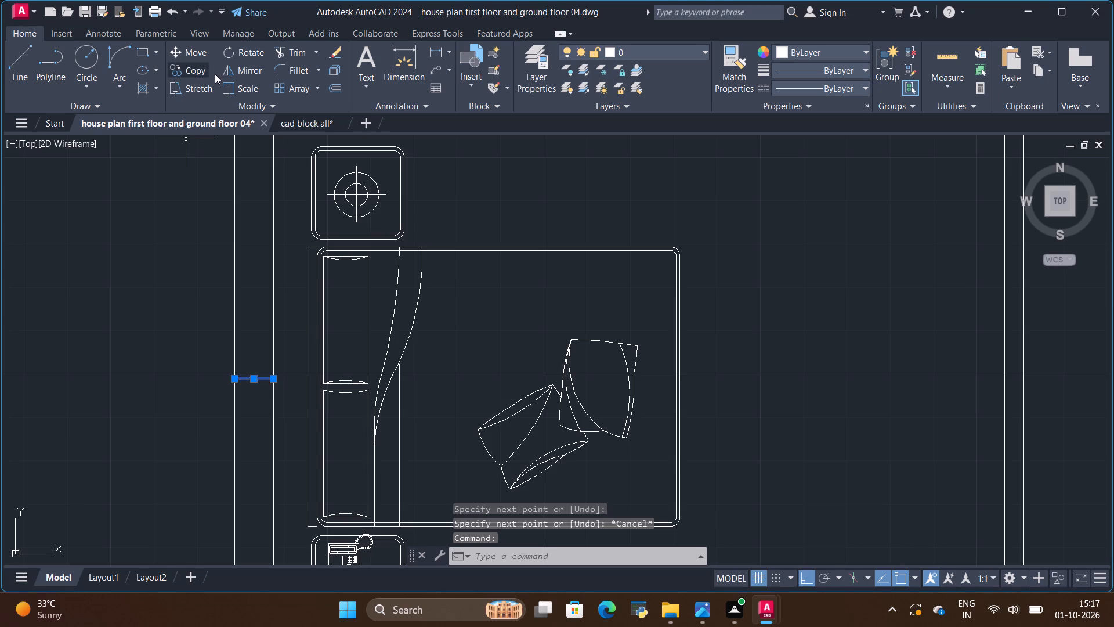
pyautogui.click(198, 70)
pyautogui.click(258, 380)
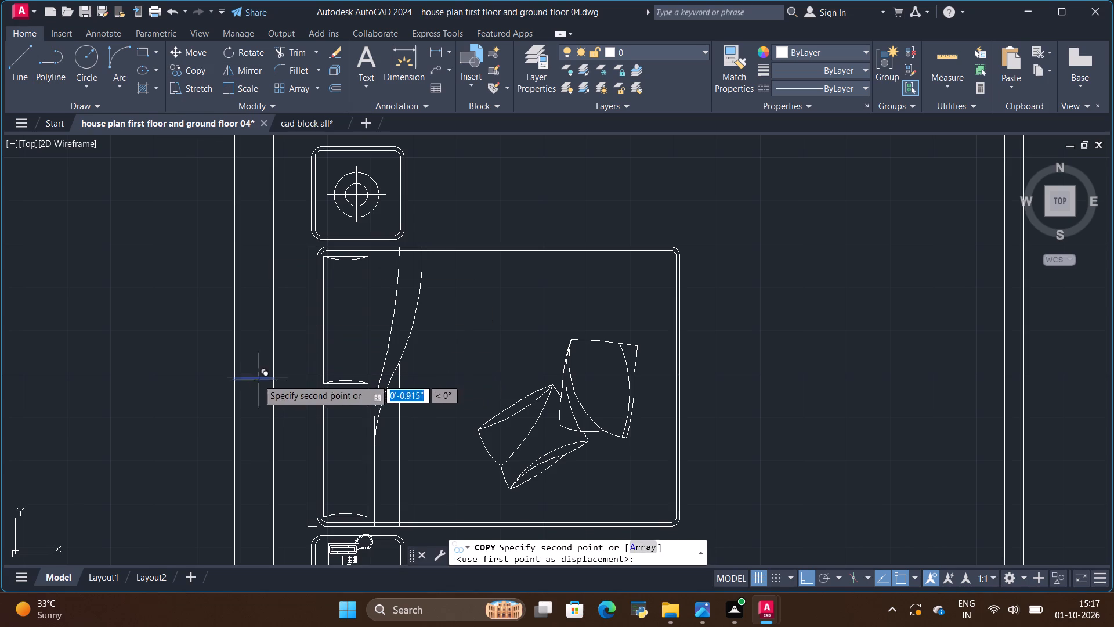
pyautogui.press('BackSpace')
pyautogui.press('BackSpace')
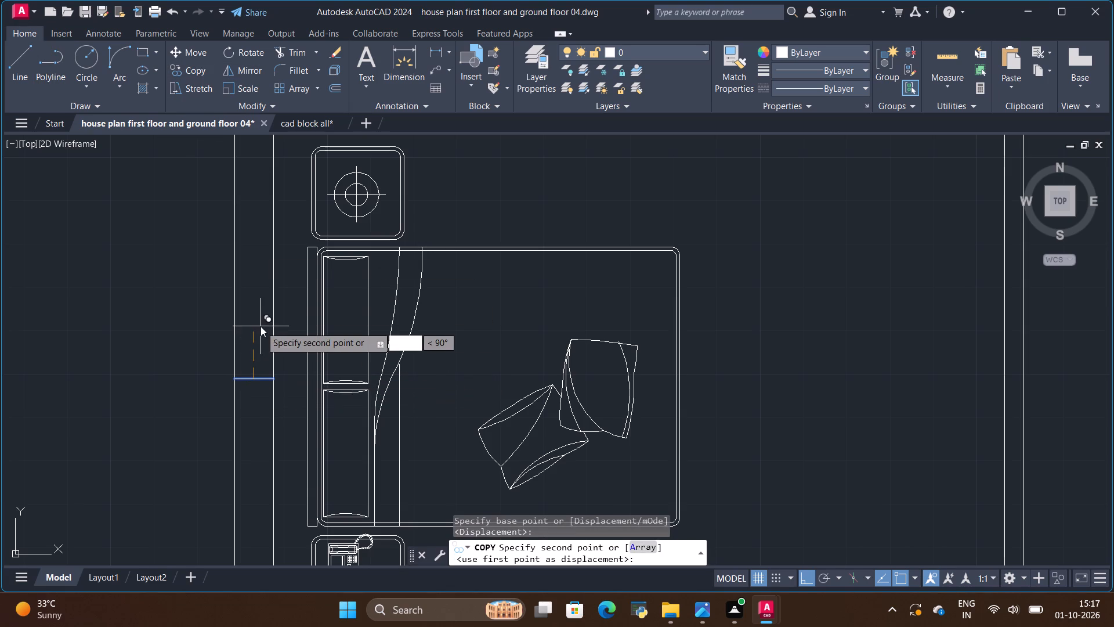
pyautogui.write("2'")
pyautogui.press('Return')
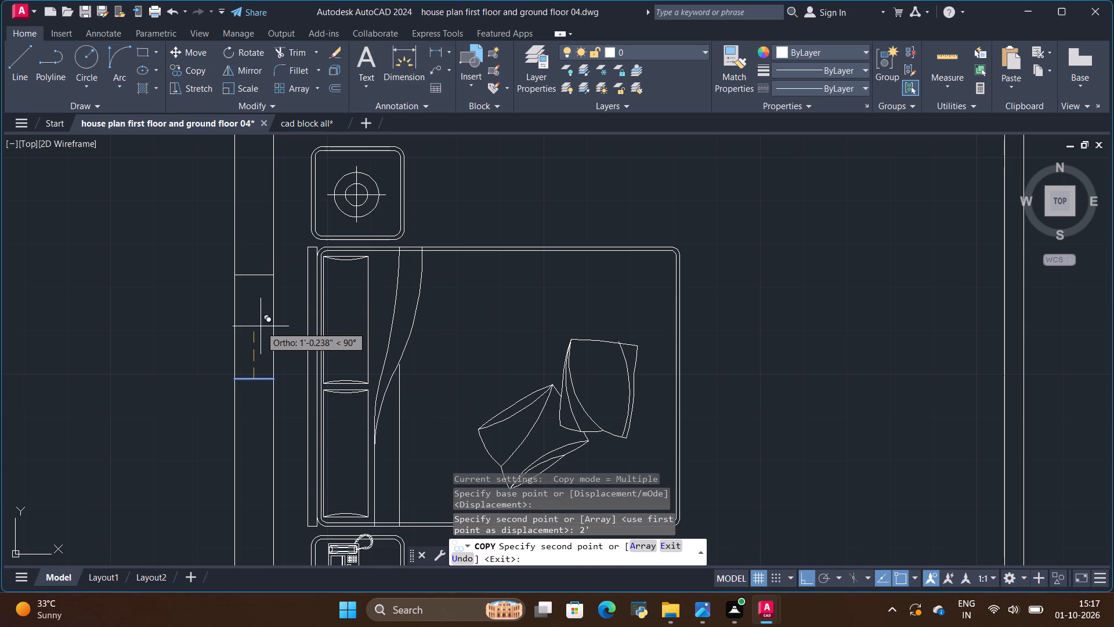
pyautogui.press('BackSpace')
pyautogui.press('BackSpace')
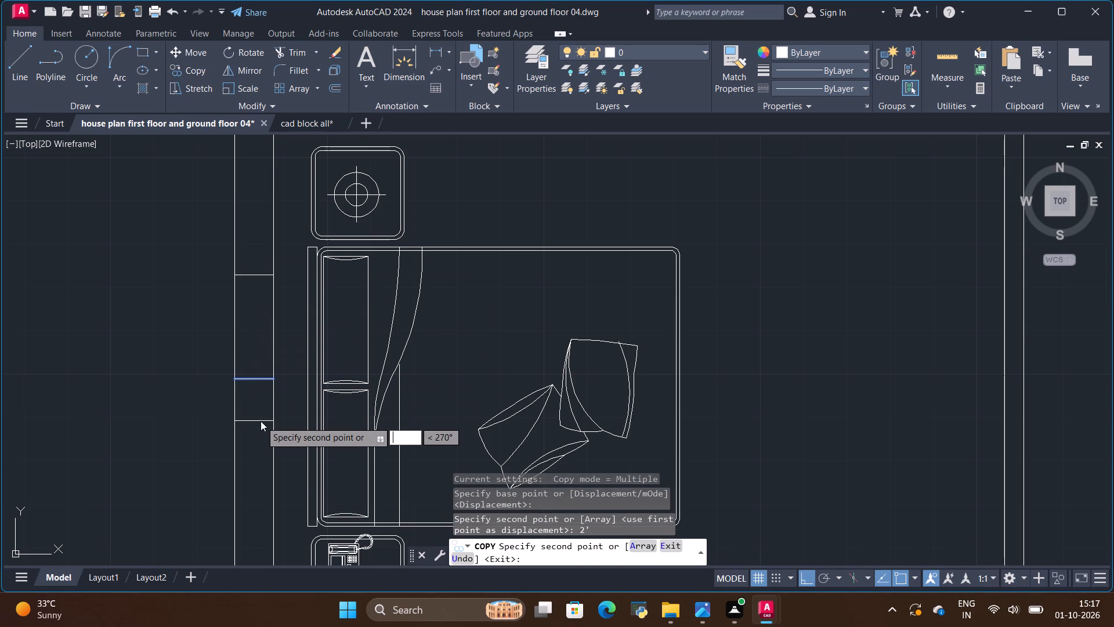
pyautogui.write("2'")
pyautogui.press('Return')
pyautogui.press('Escape')
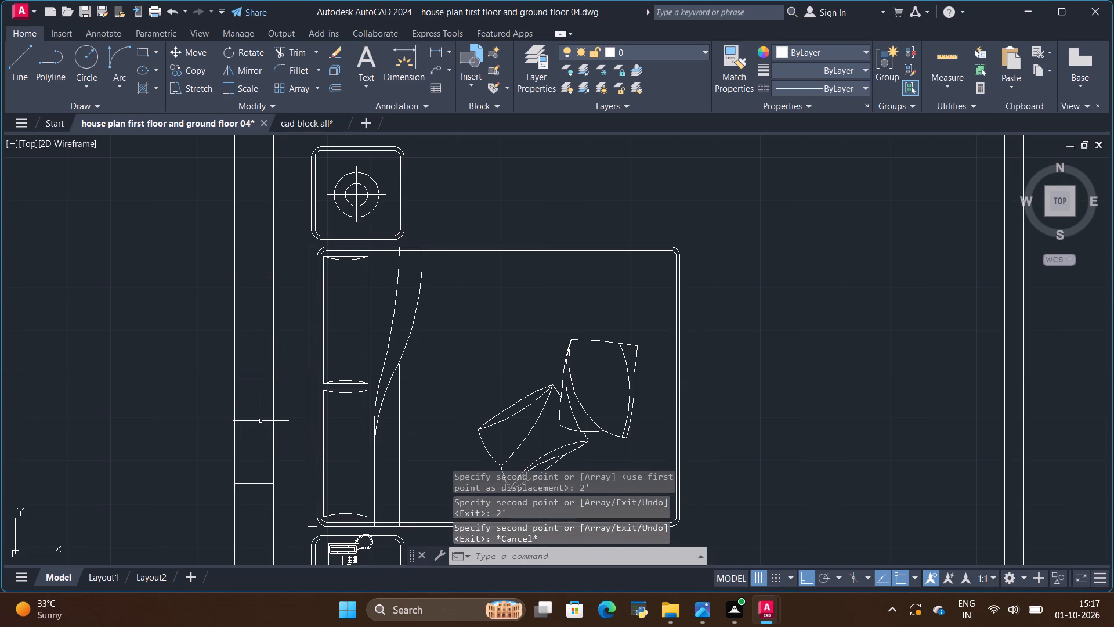
# Draw a vertical line about 4' long through the wall's centre, from the upper short line's midpoint to the lower one's.
pyautogui.click(12, 65)
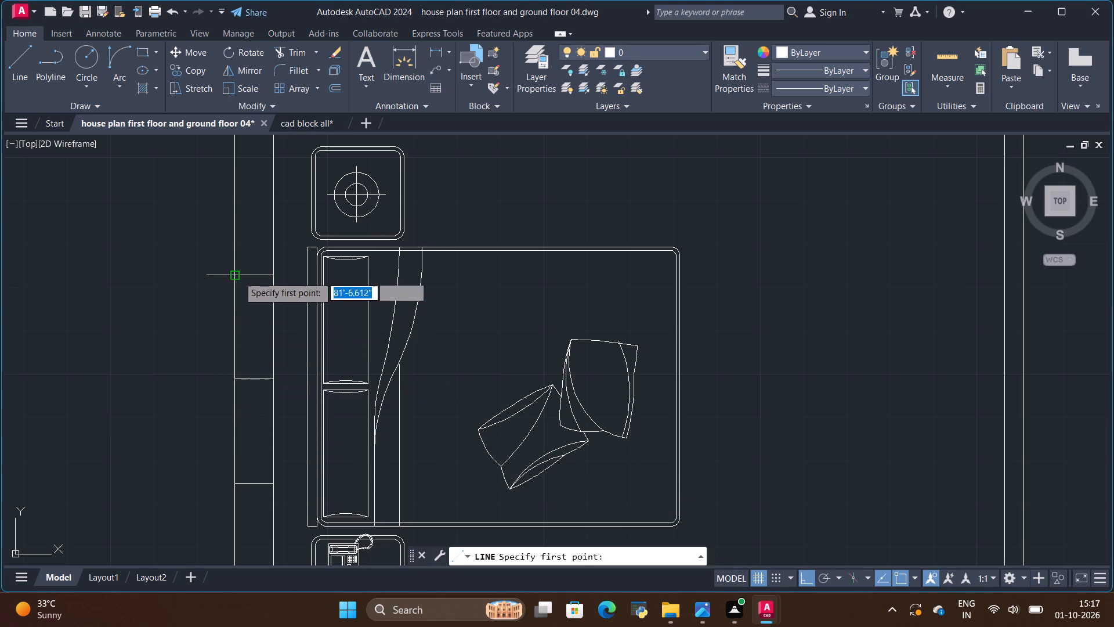
pyautogui.click(254, 274)
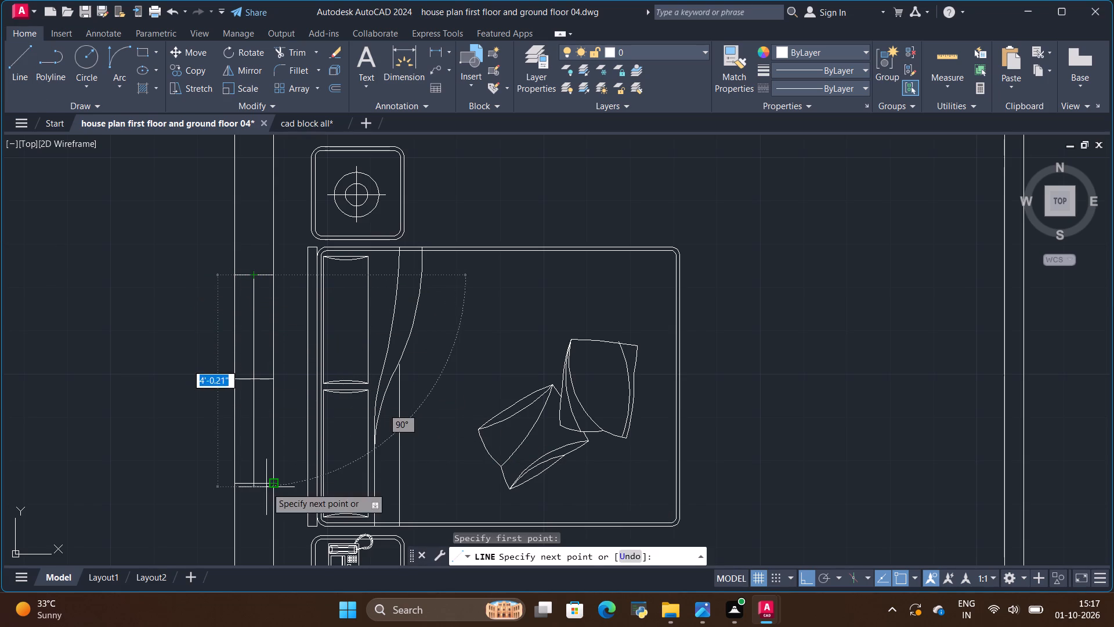
pyautogui.click(259, 487)
pyautogui.press('Escape')
# Group the four lines of the left bedroom window.
pyautogui.scroll(1, 287, 489)
pyautogui.scroll(-1, 273, 455)
pyautogui.click(203, 239)
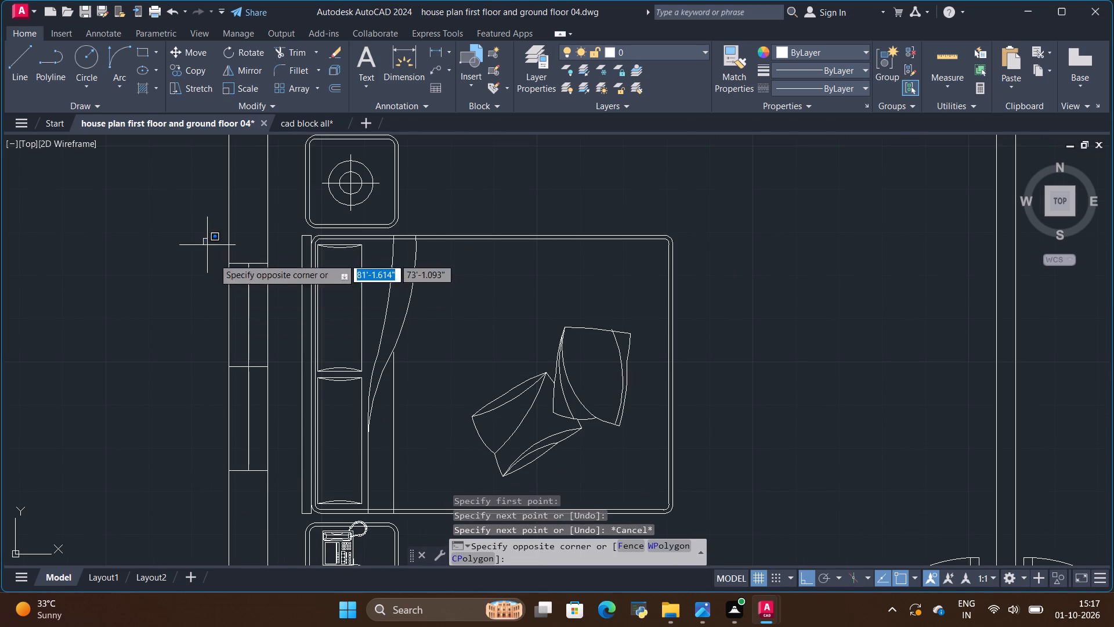
pyautogui.click(273, 475)
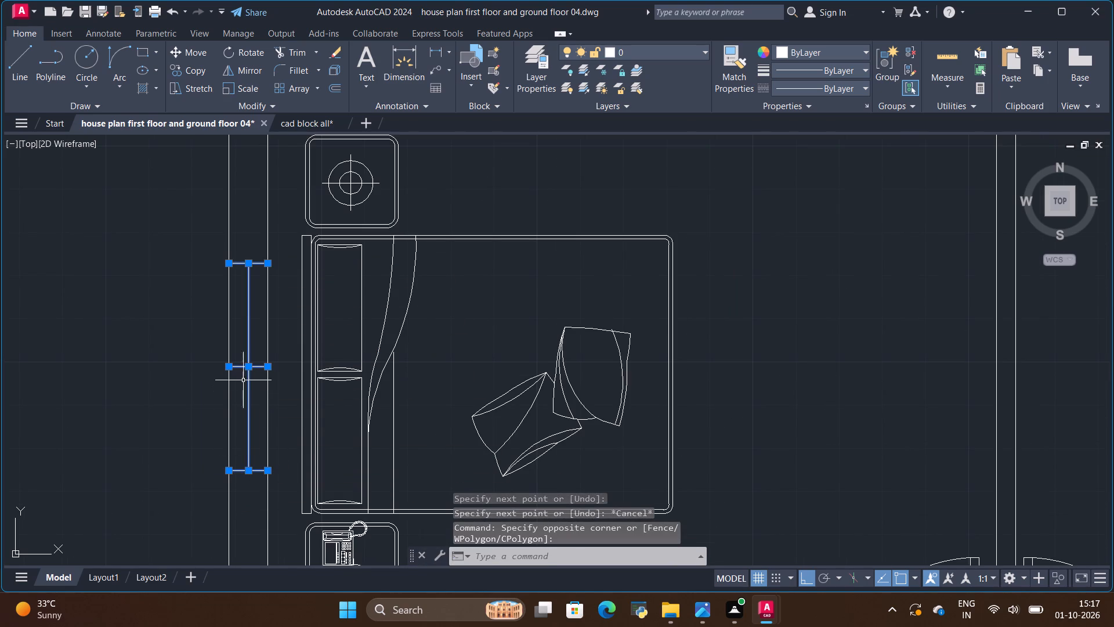
pyautogui.rightClick(246, 361)
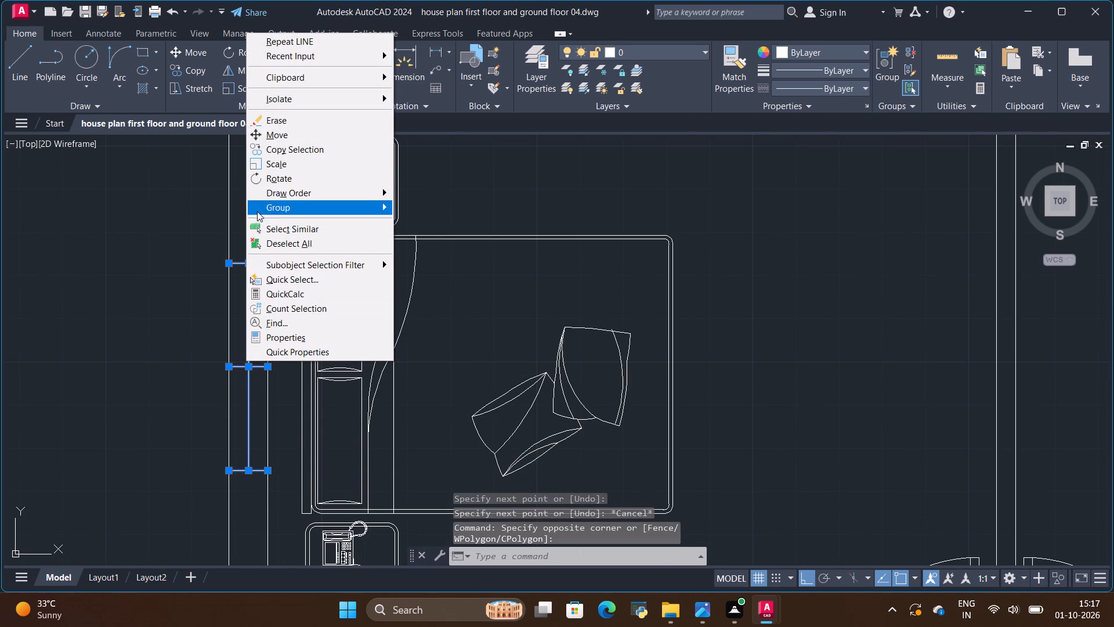
pyautogui.click(297, 204)
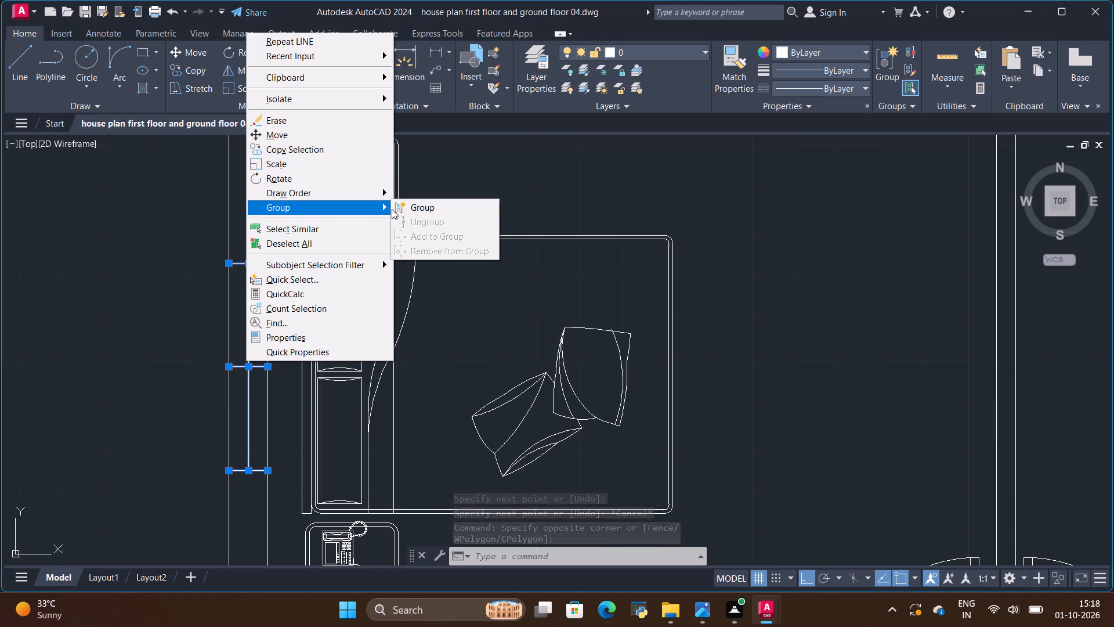
pyautogui.click(408, 203)
# Copy the grouped bedroom window, with Ortho off, from its middle line's inner end onto the right bedroom's outer wall line beside the headboard.
pyautogui.scroll(-3, 308, 237)
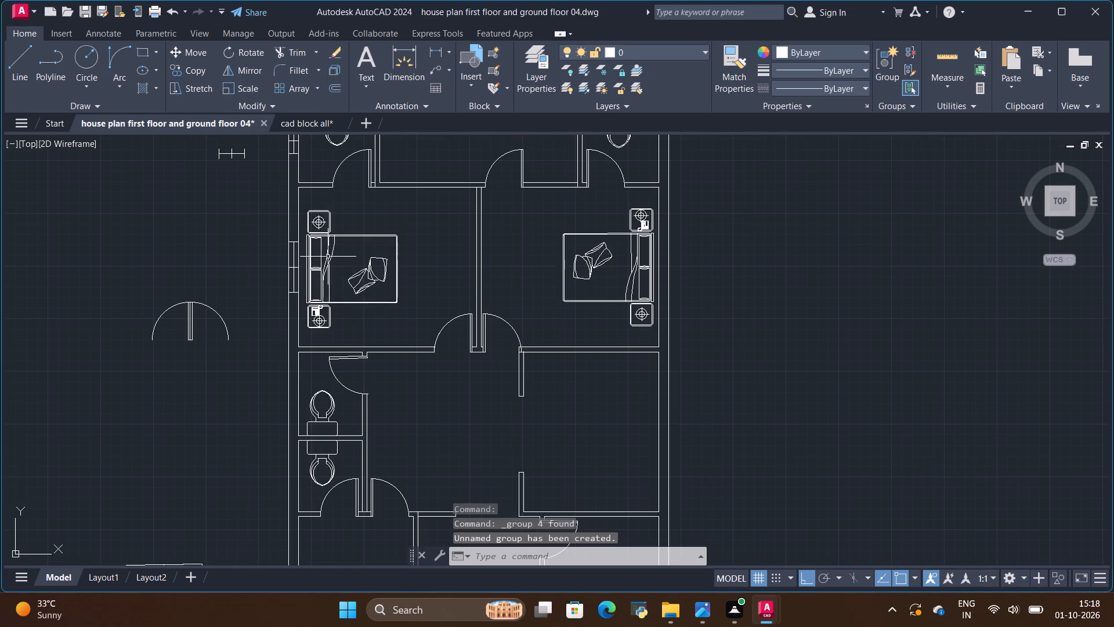
pyautogui.scroll(1, 295, 221)
pyautogui.scroll(-2, 324, 308)
pyautogui.scroll(1, 322, 266)
pyautogui.scroll(2, 310, 340)
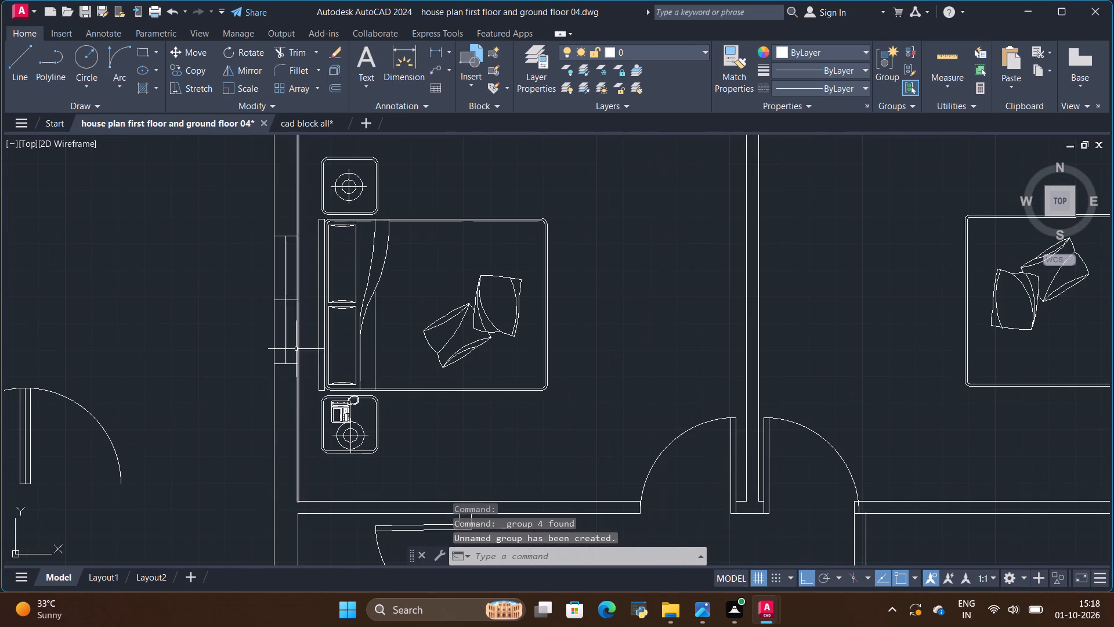
pyautogui.click(287, 305)
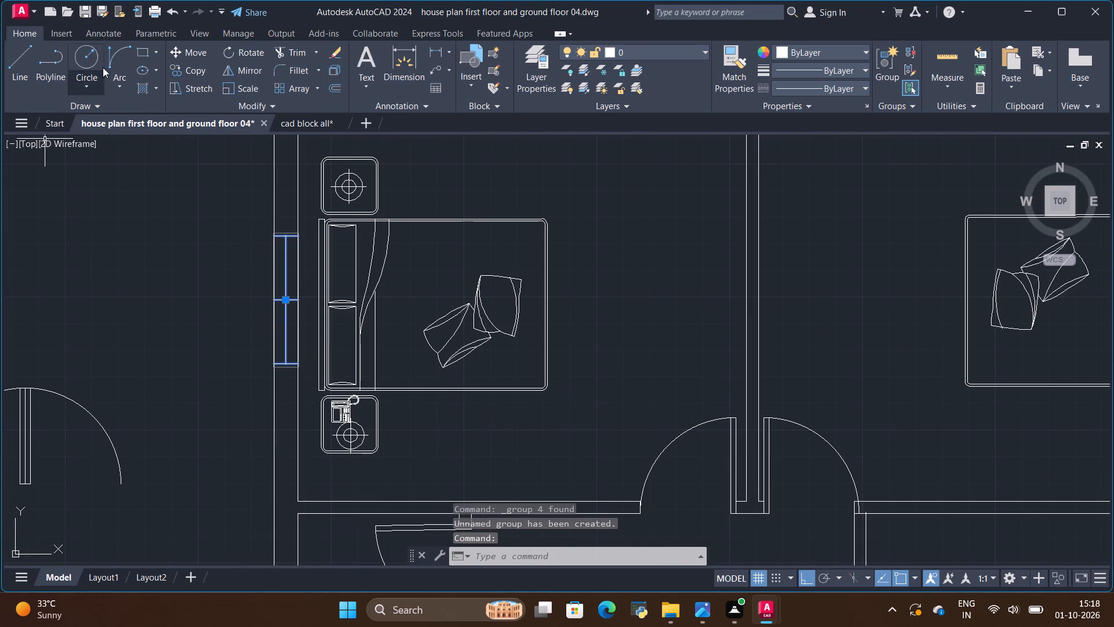
pyautogui.click(196, 70)
pyautogui.scroll(1, 281, 289)
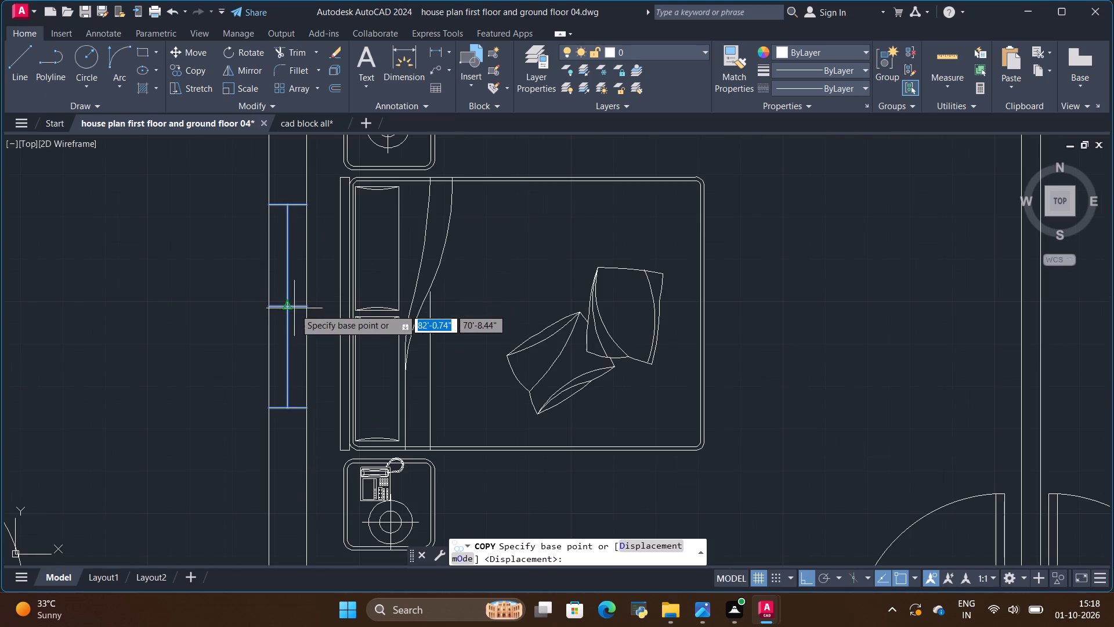
pyautogui.click(305, 309)
pyautogui.scroll(-3, 139, 343)
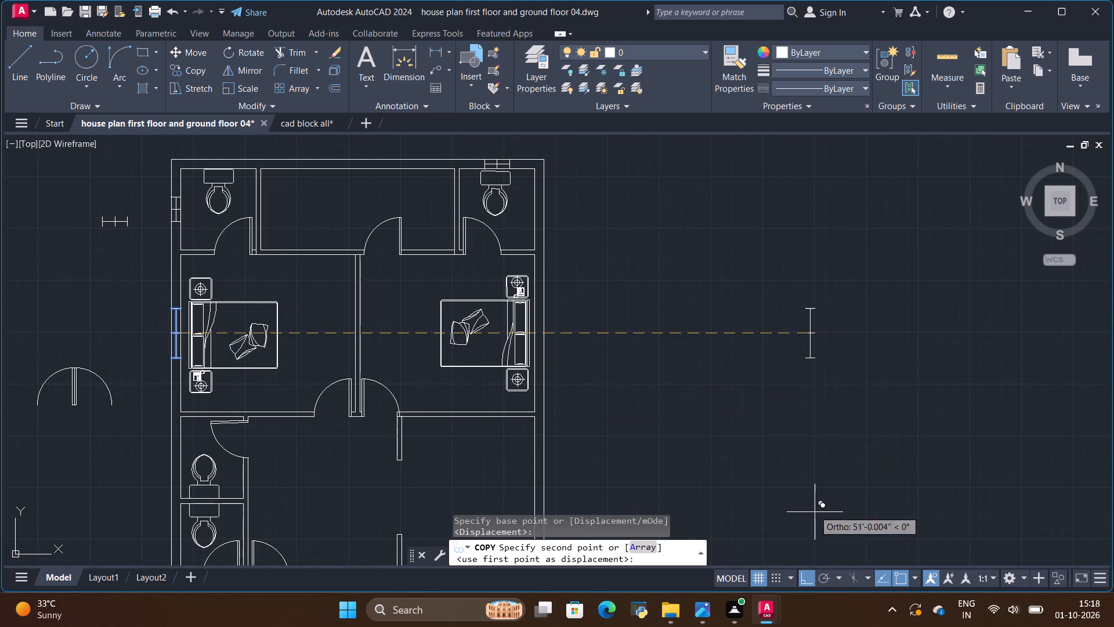
pyautogui.click(800, 575)
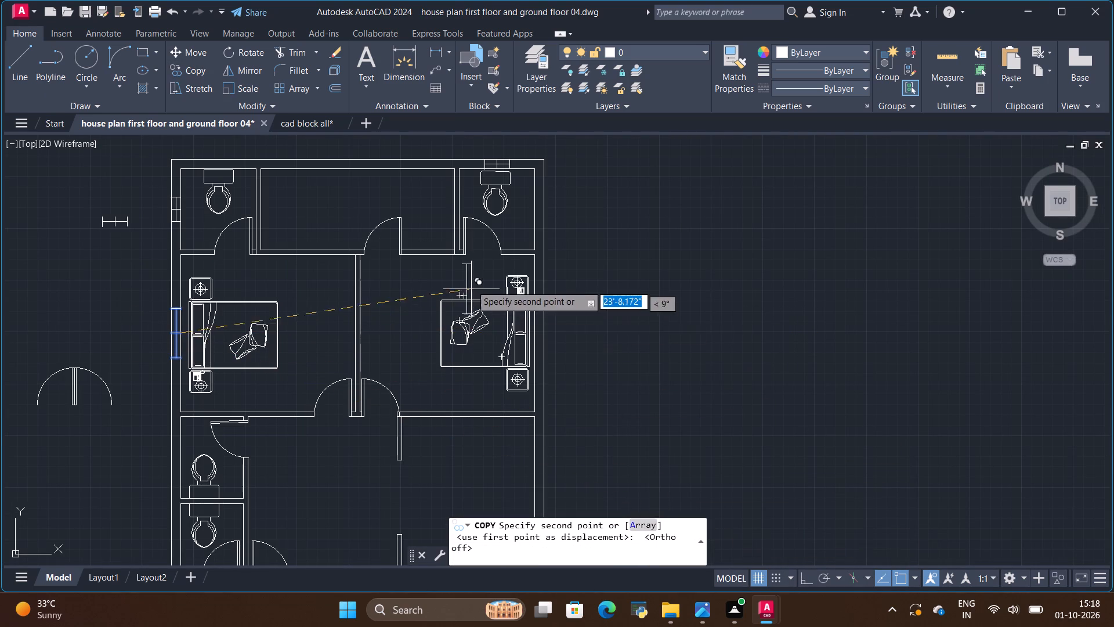
pyautogui.scroll(3, 533, 329)
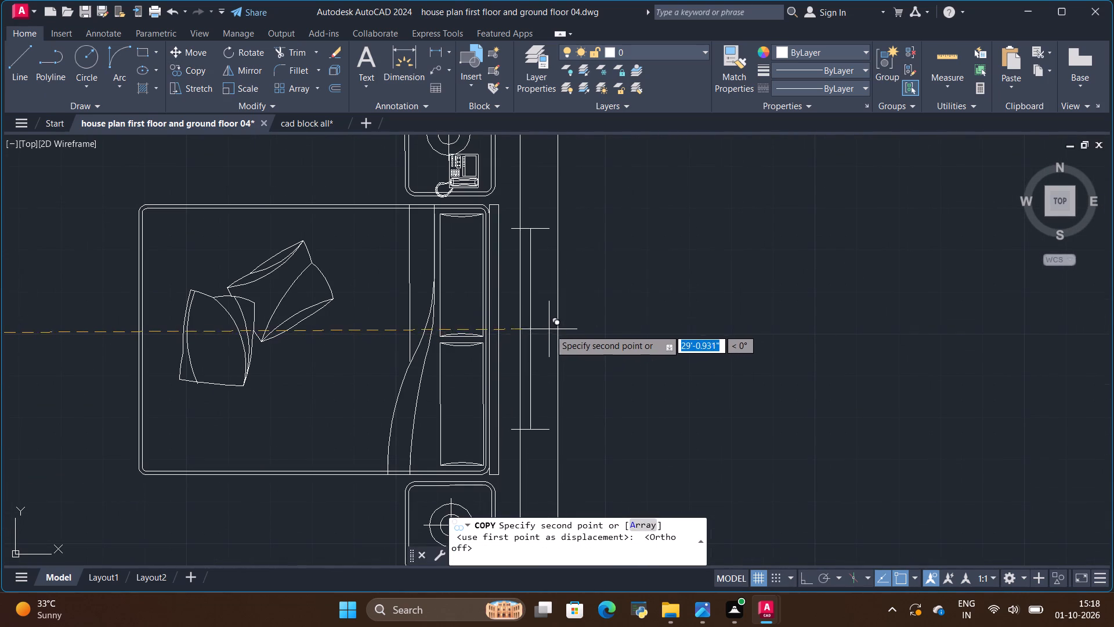
pyautogui.click(556, 340)
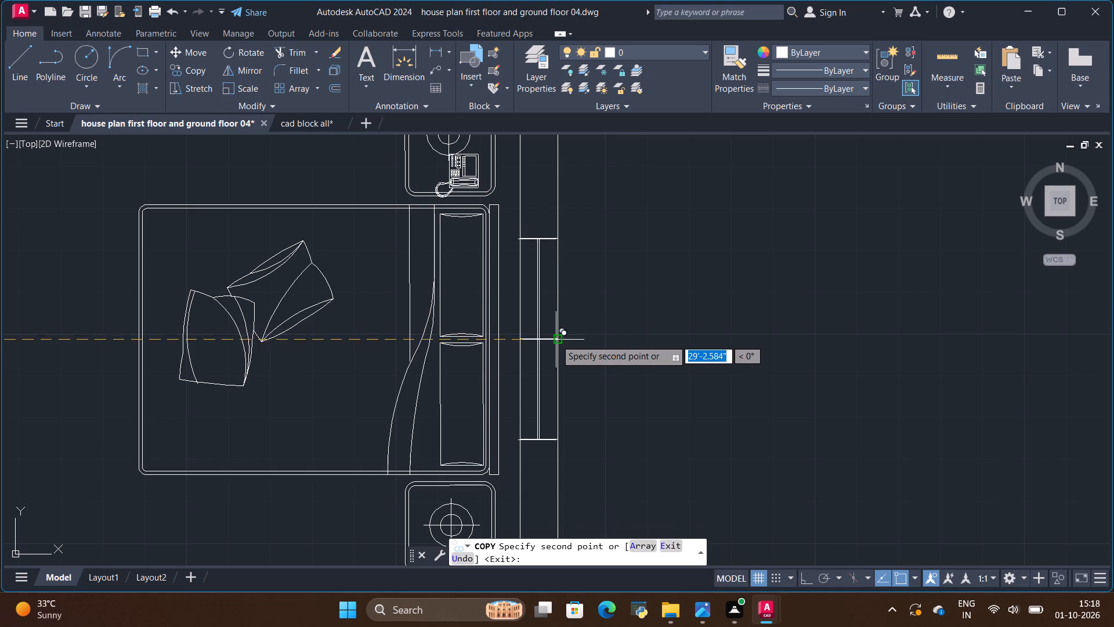
pyautogui.press('Escape')
# Review the whole floor plan and switch to the reference plan image to check the remaining rooms.
pyautogui.scroll(-5, 426, 271)
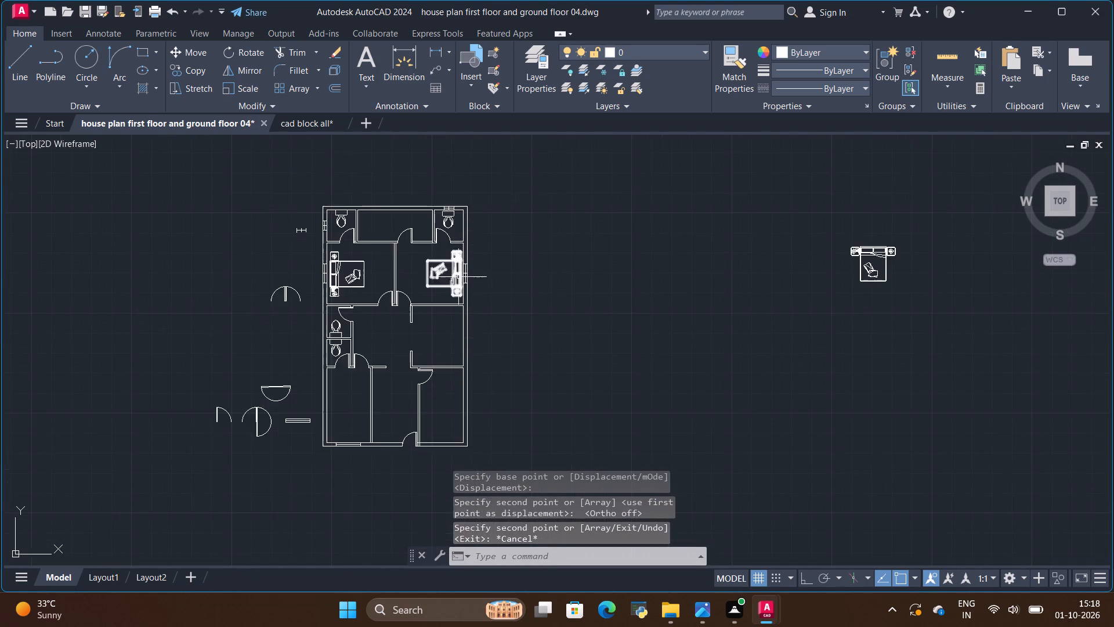
pyautogui.scroll(1, 385, 380)
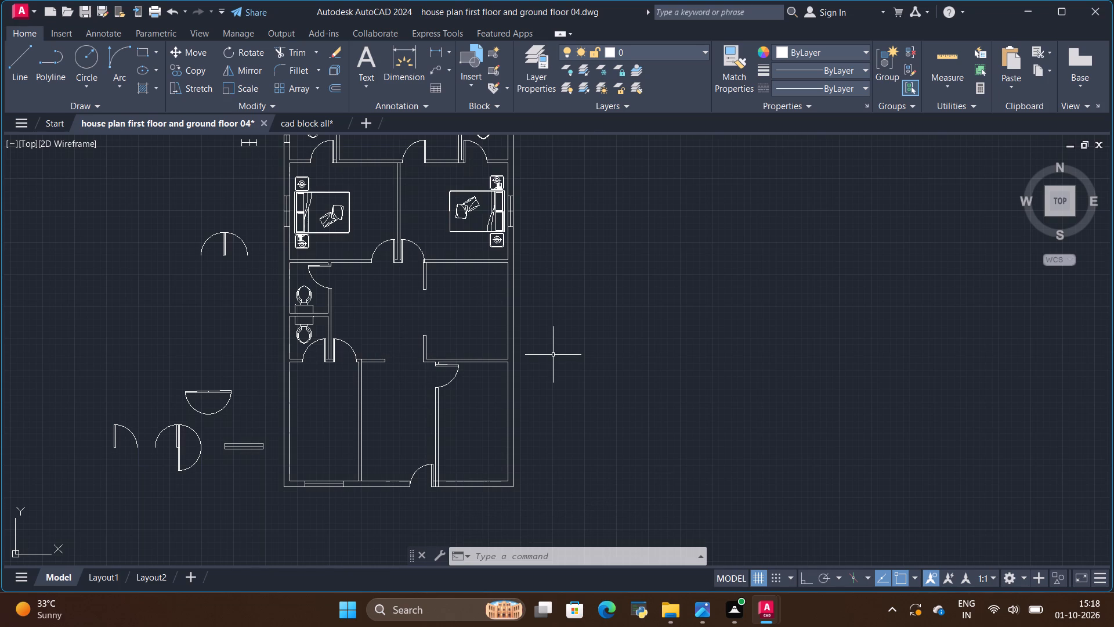
pyautogui.scroll(-1, 554, 354)
pyautogui.scroll(1, 483, 188)
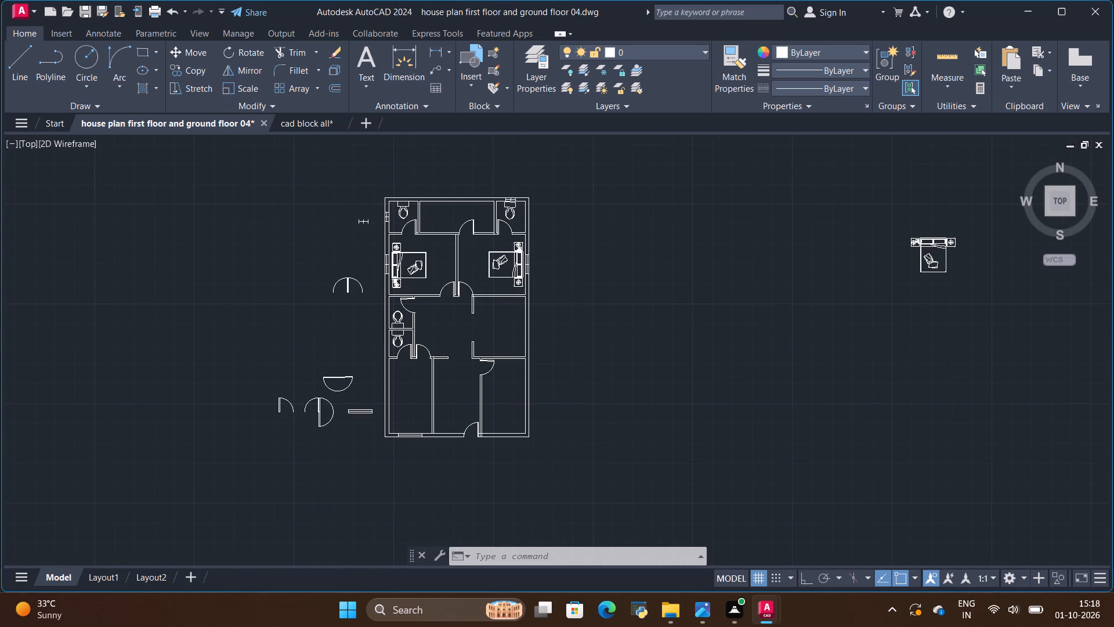
pyautogui.scroll(-1, 492, 203)
pyautogui.scroll(1, 511, 352)
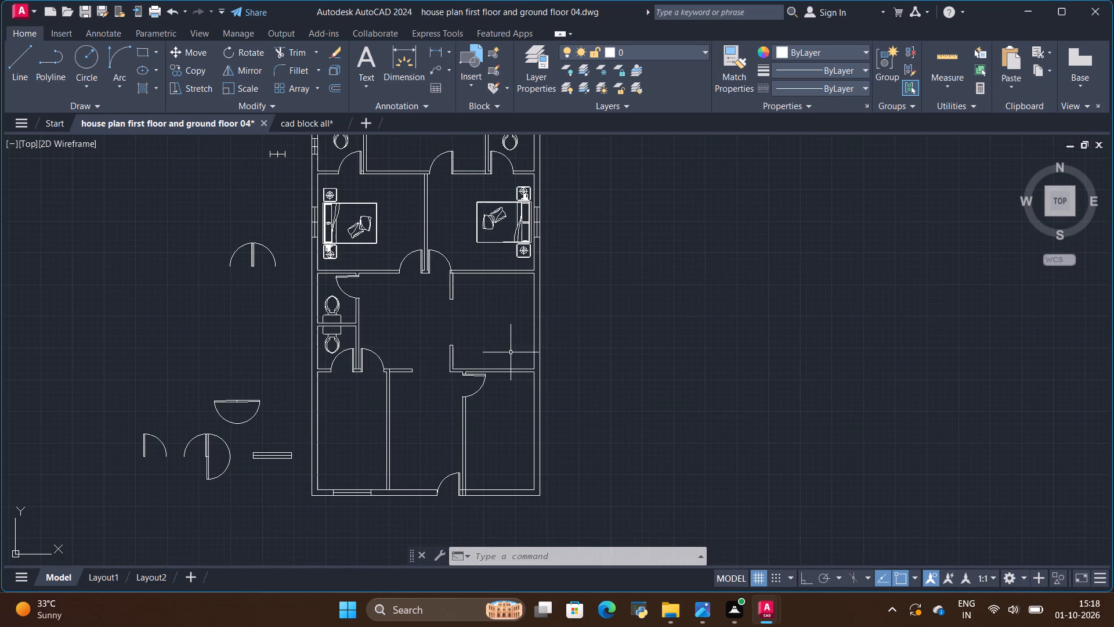
pyautogui.scroll(-2, 511, 352)
pyautogui.scroll(2, 502, 309)
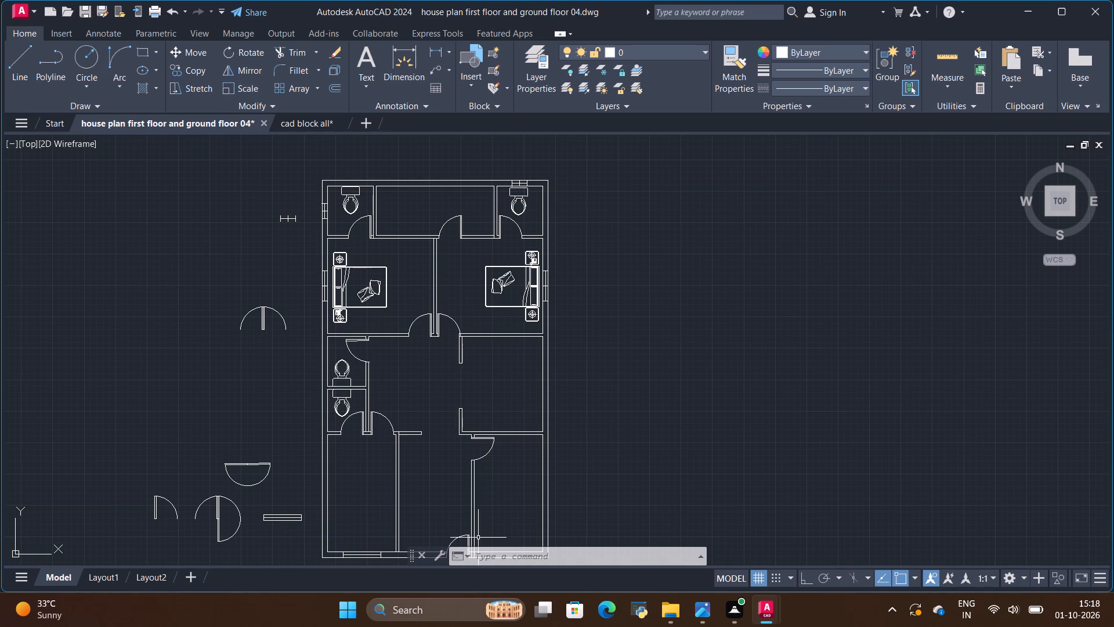
pyautogui.scroll(-2, 463, 593)
pyautogui.scroll(-1, 495, 425)
pyautogui.scroll(2, 488, 449)
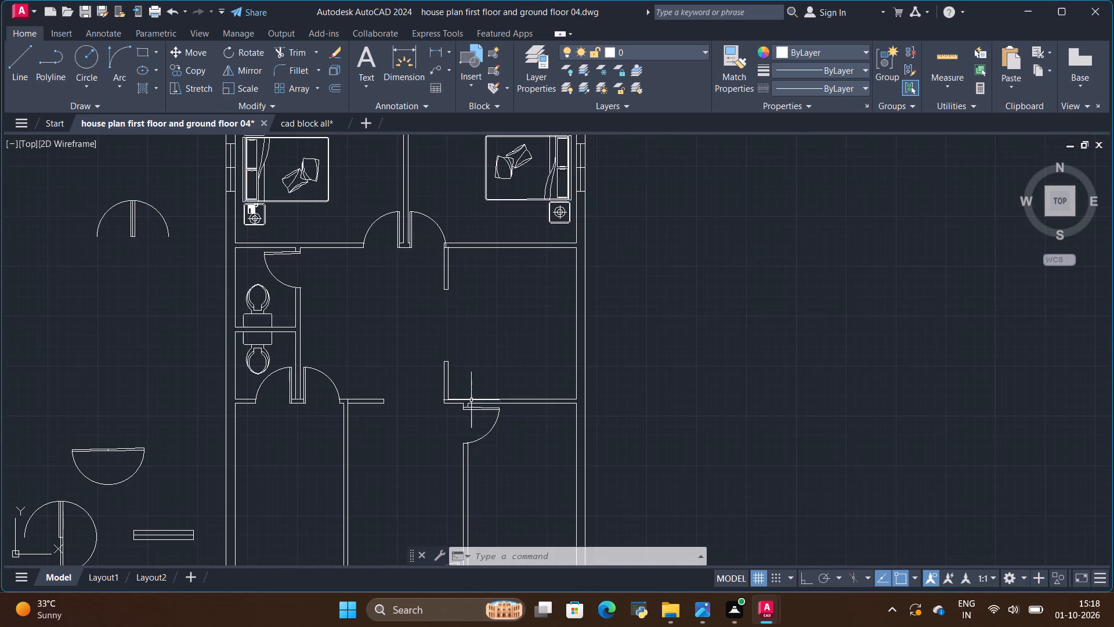
pyautogui.scroll(-1, 471, 369)
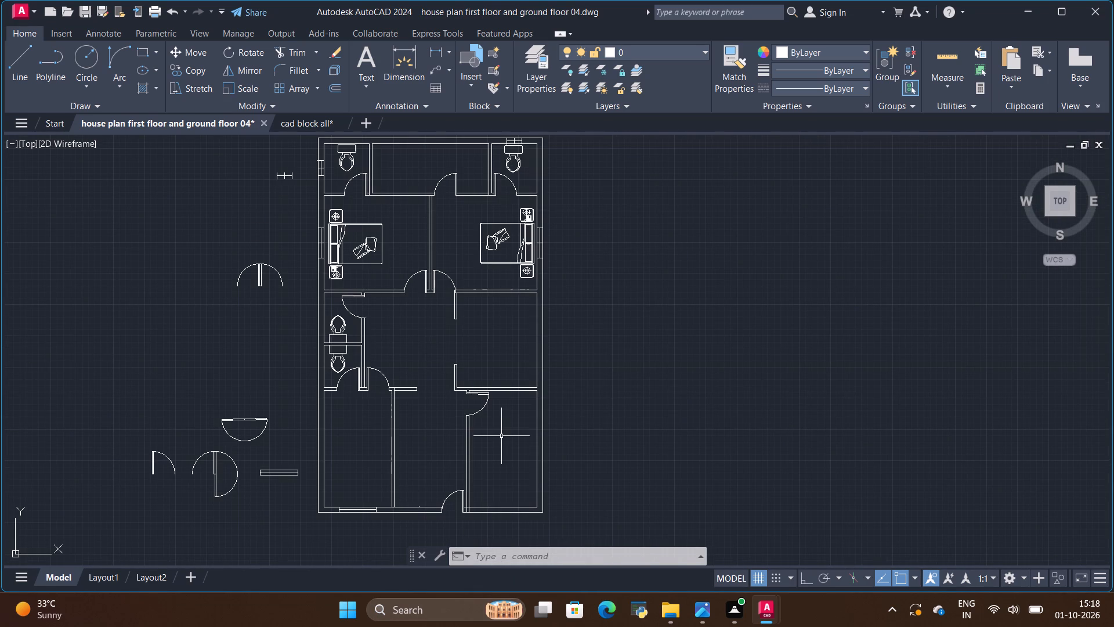
pyautogui.hotkey('alt', 'Tab')
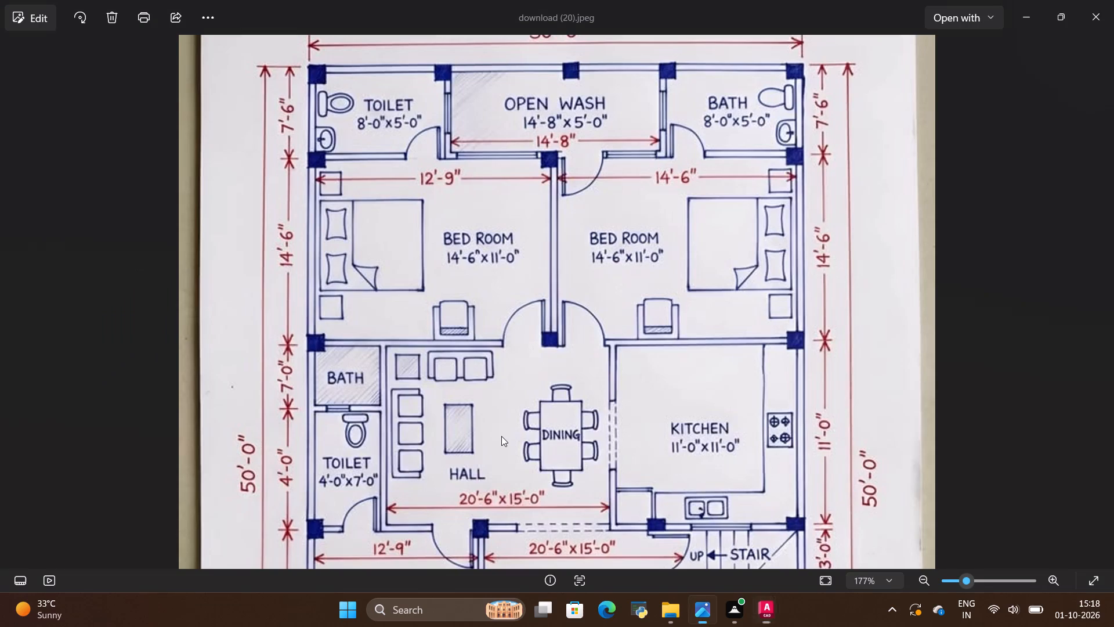
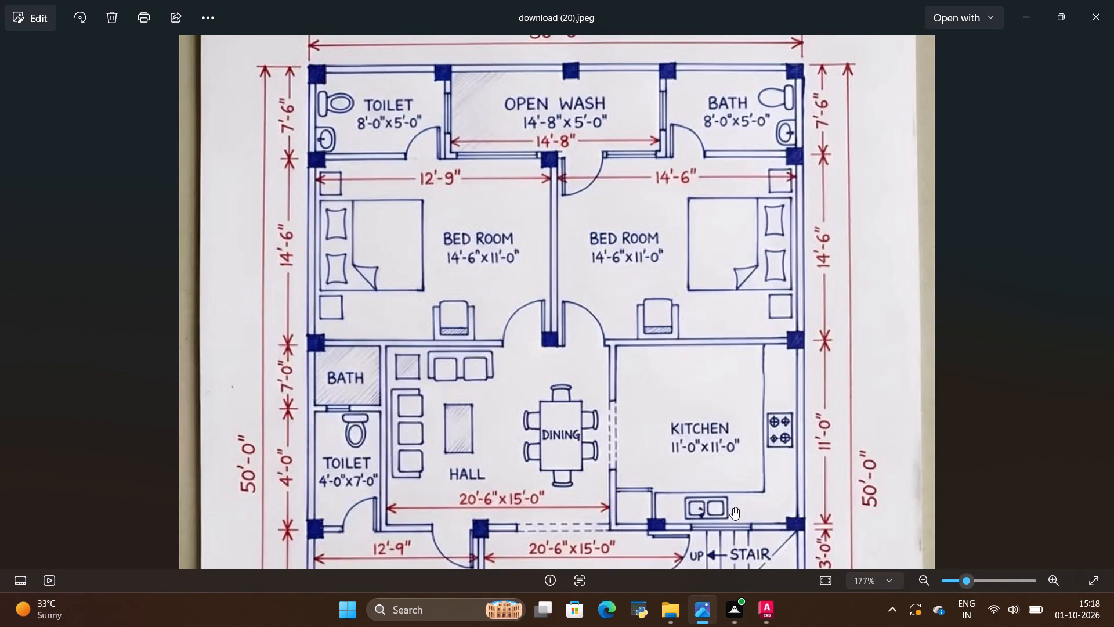
# Examine the hall, dining and kitchen furniture layout in the reference plan image and compare it with the drafted floor plan.
pyautogui.scroll(-5, 641, 408)
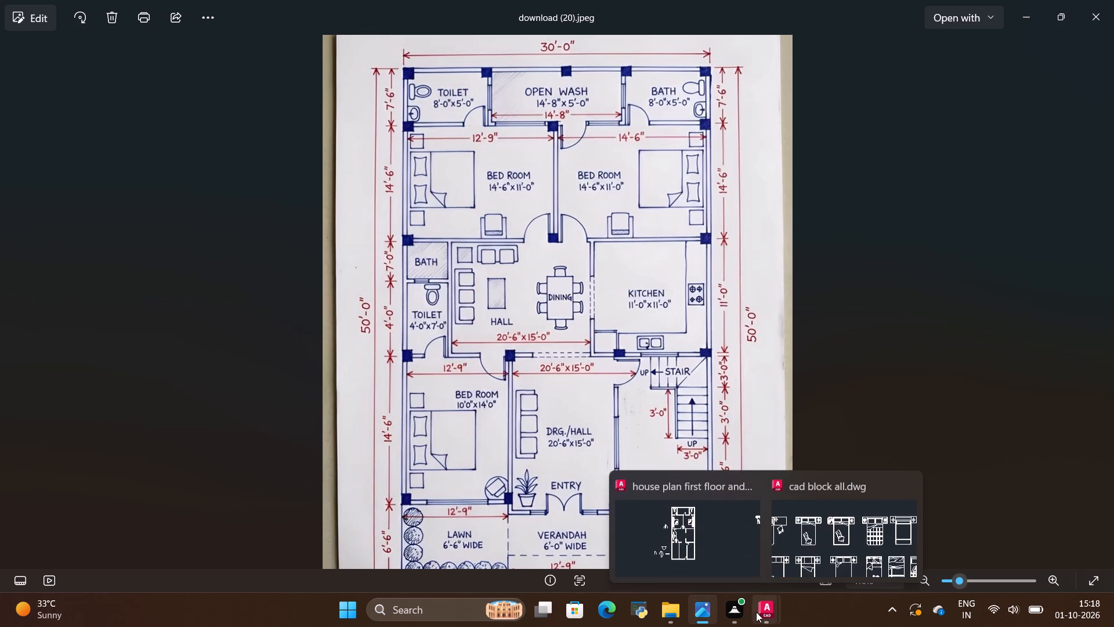
pyautogui.click(718, 547)
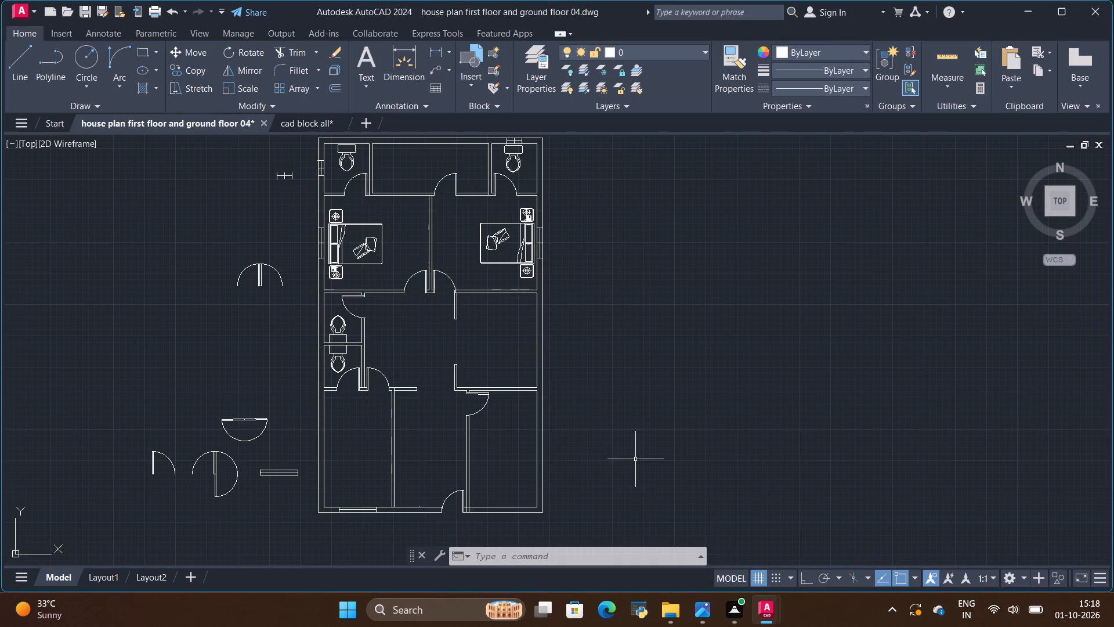
pyautogui.scroll(-1, 568, 417)
pyautogui.click(707, 619)
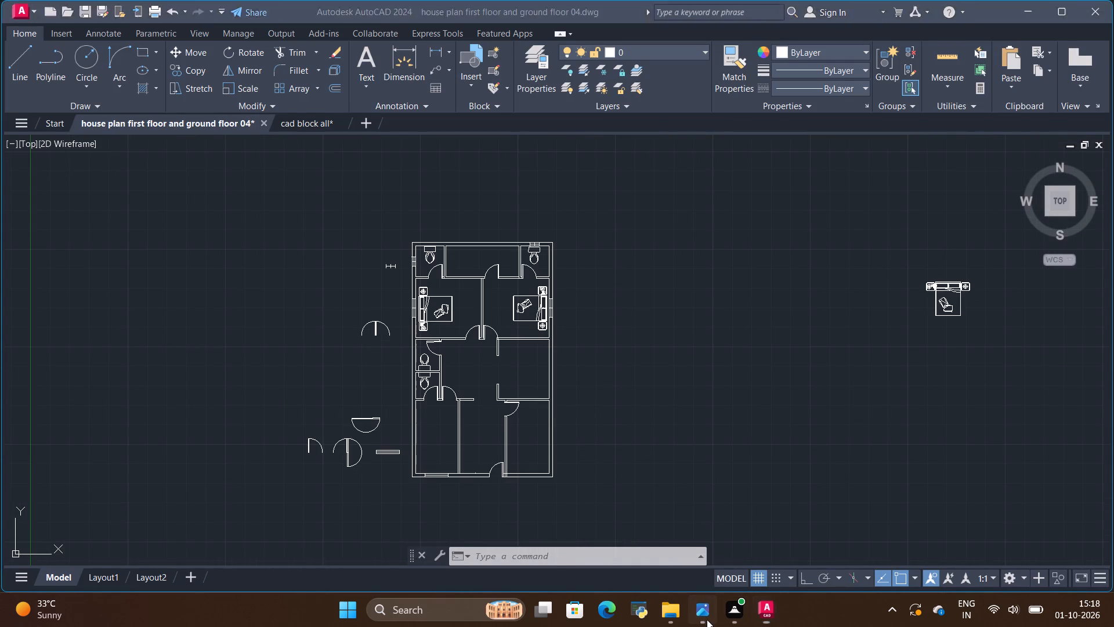
pyautogui.scroll(2, 548, 238)
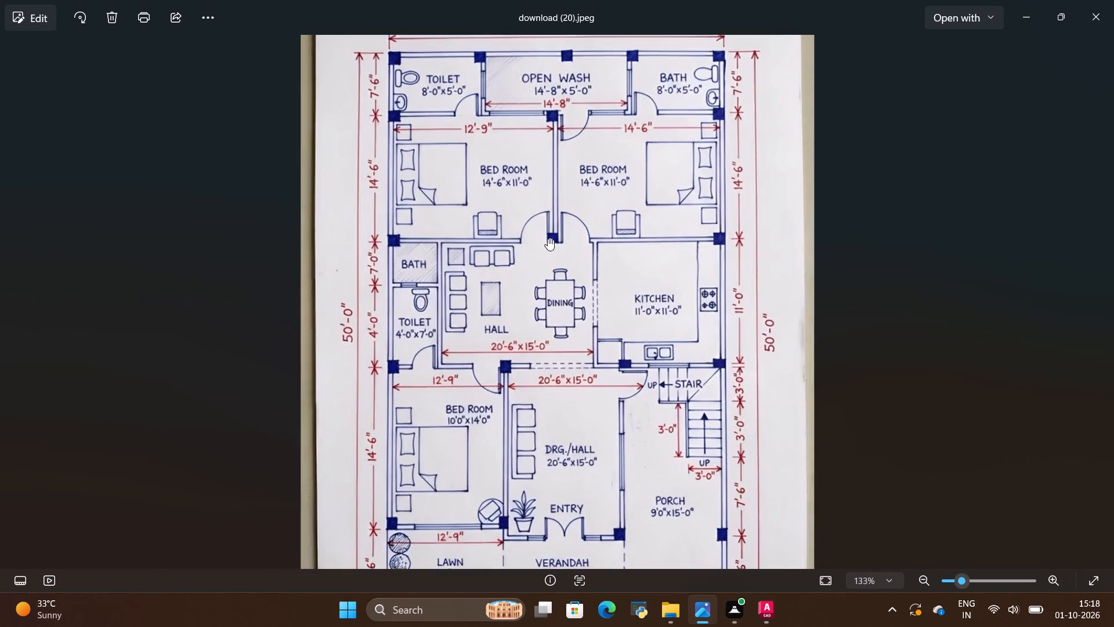
pyautogui.scroll(2, 522, 256)
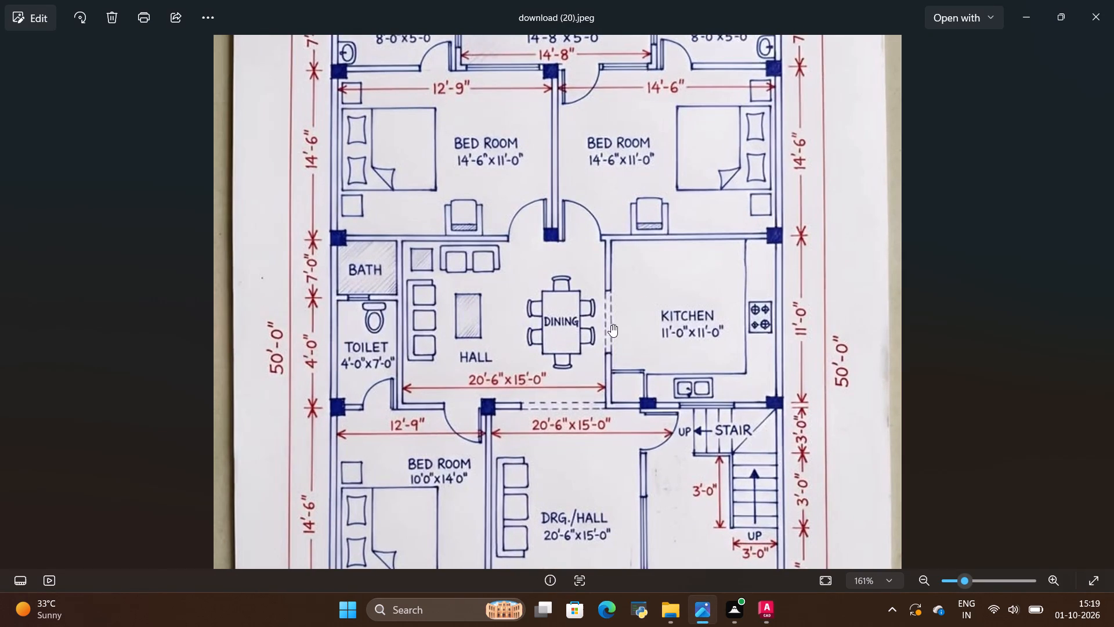
pyautogui.click(775, 610)
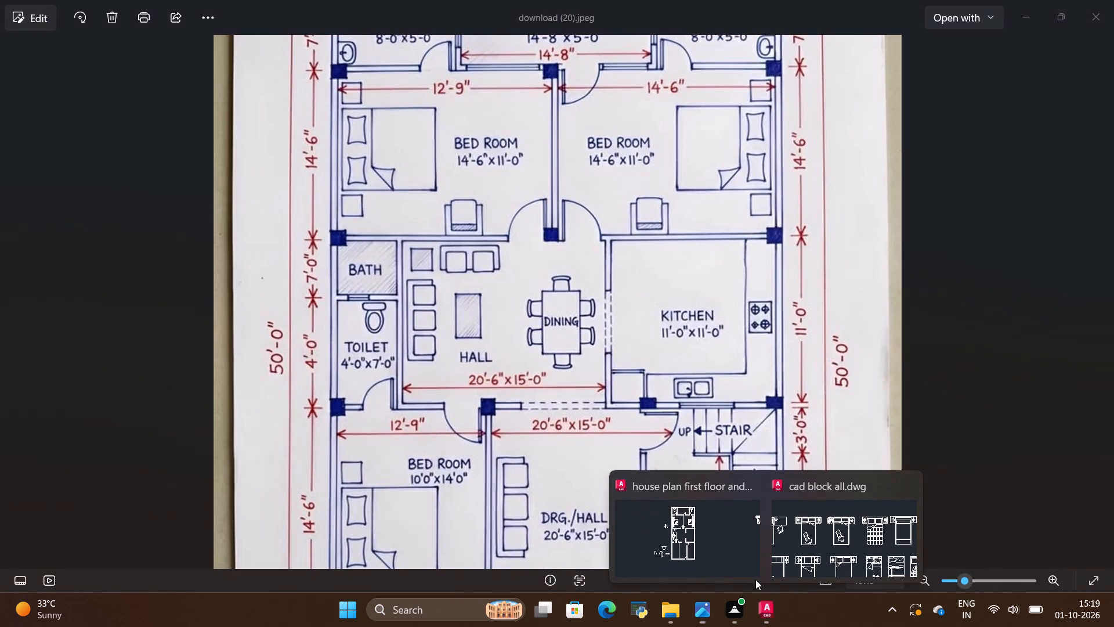
pyautogui.click(739, 561)
pyautogui.scroll(4, 446, 357)
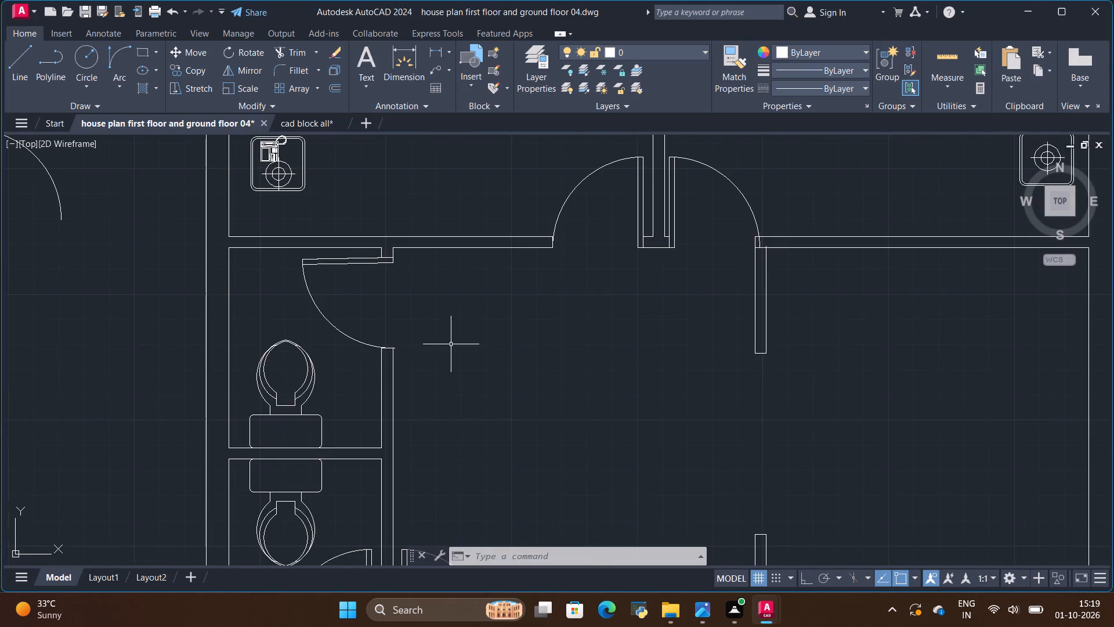
pyautogui.scroll(-2, 450, 334)
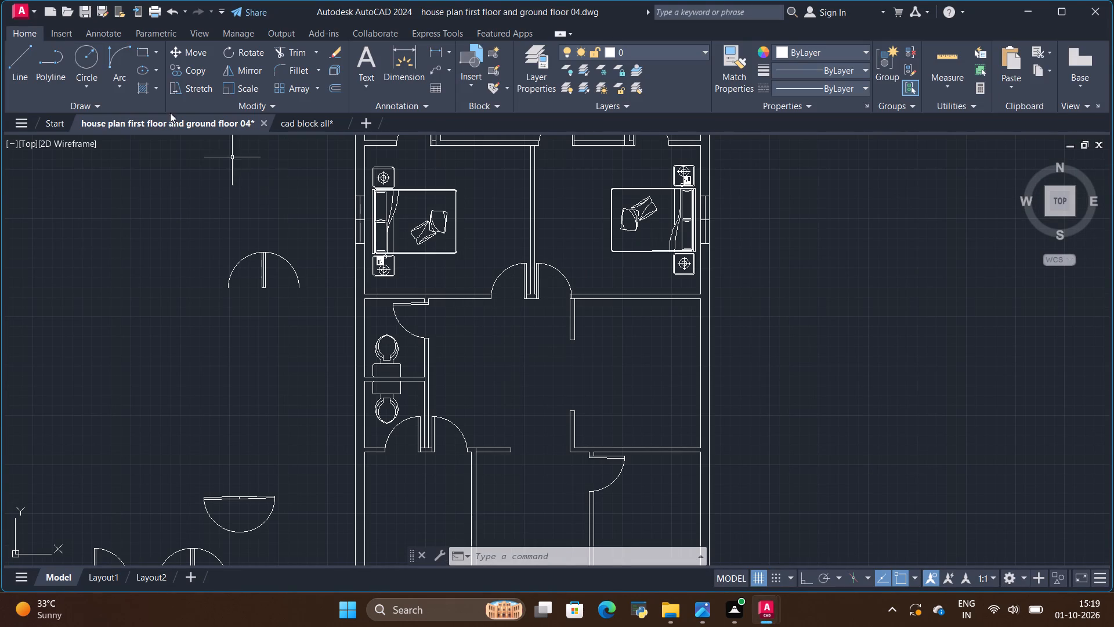
# Find the L-shaped corner sofa with square corners and separate seat cushions in the cad block all drawing and copy it to the clipboard.
pyautogui.click(291, 128)
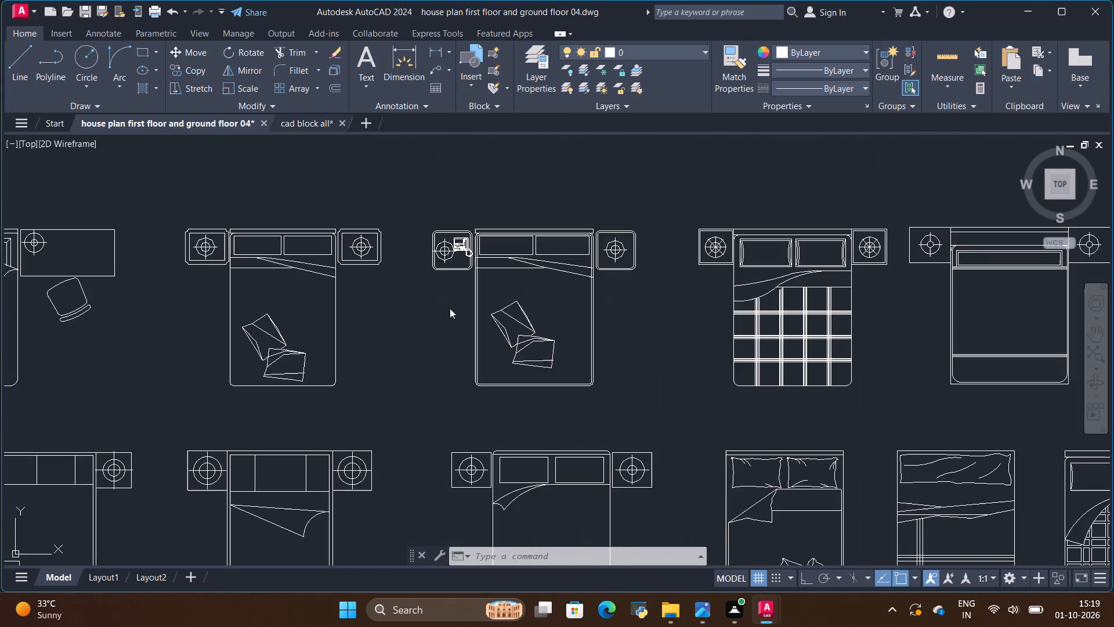
pyautogui.scroll(-6, 567, 391)
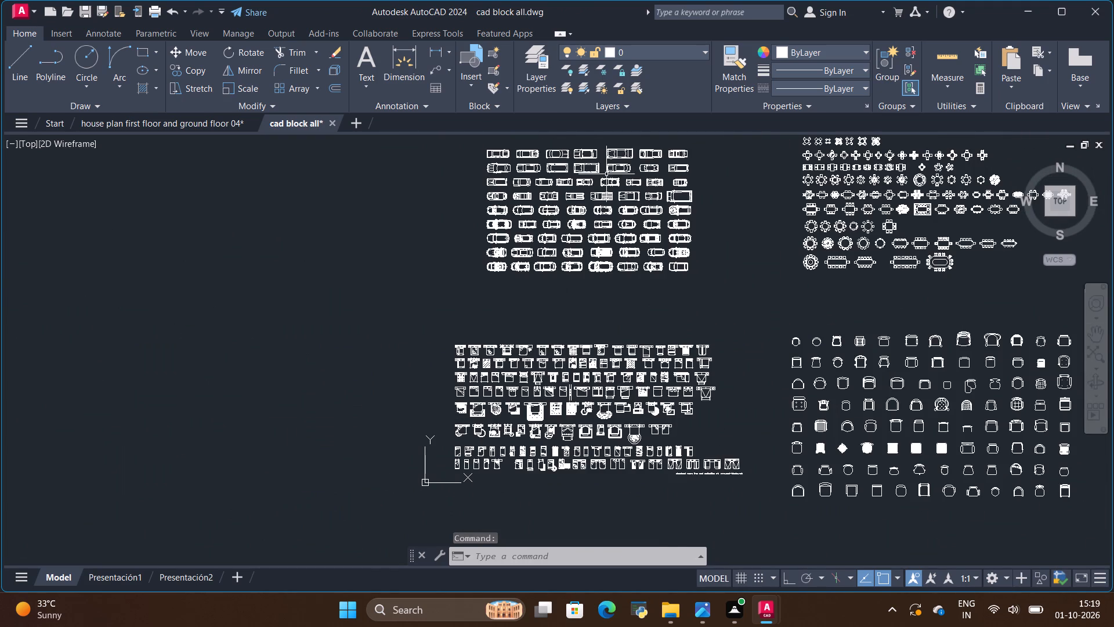
pyautogui.scroll(2, 610, 172)
pyautogui.scroll(-3, 543, 276)
pyautogui.scroll(3, 832, 255)
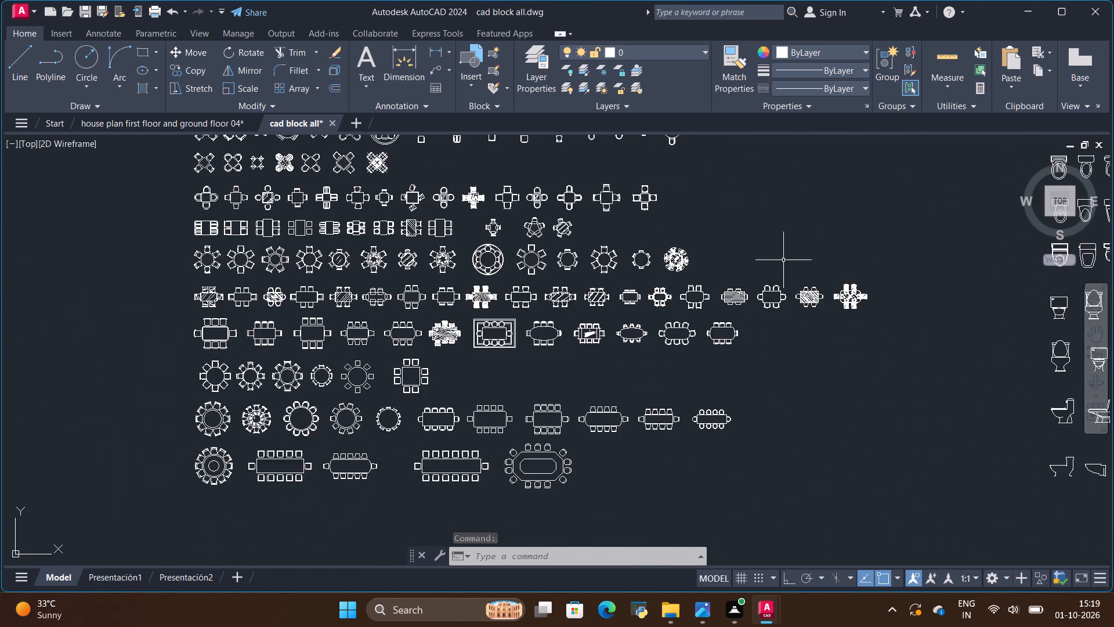
pyautogui.scroll(-3, 752, 253)
pyautogui.scroll(1, 418, 435)
pyautogui.scroll(-3, 446, 329)
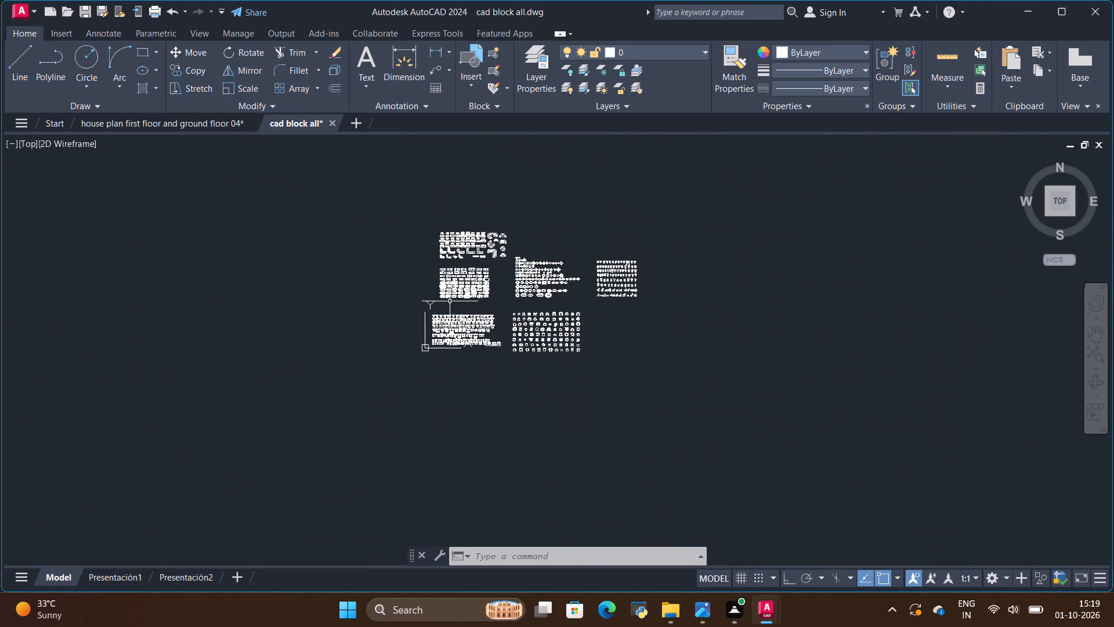
pyautogui.scroll(1, 450, 194)
pyautogui.scroll(2, 465, 253)
pyautogui.scroll(2, 458, 316)
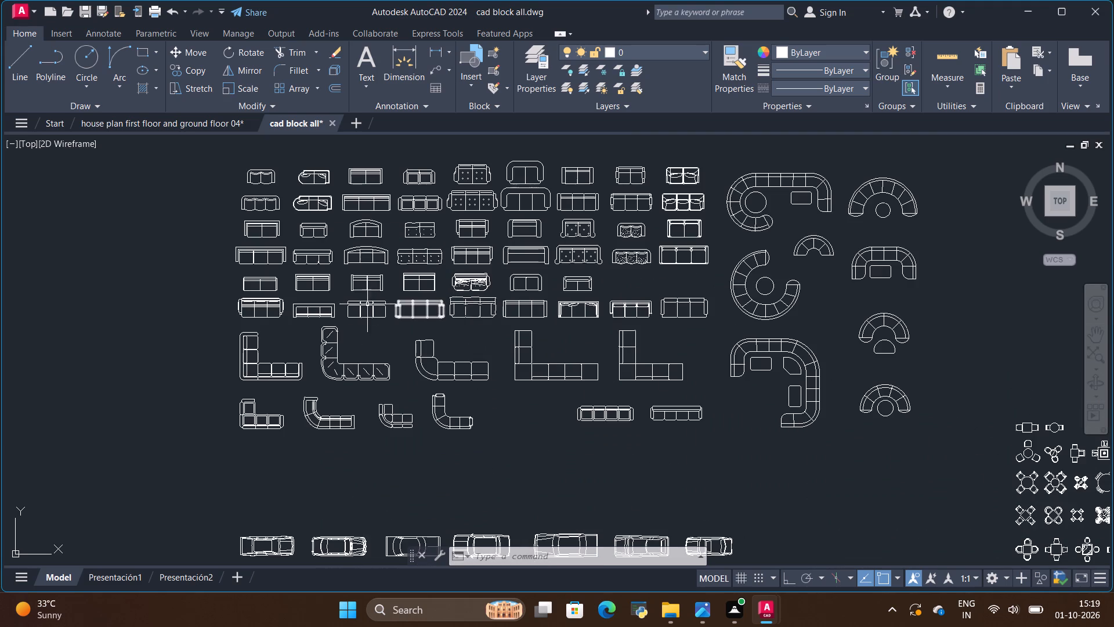
pyautogui.scroll(2, 220, 363)
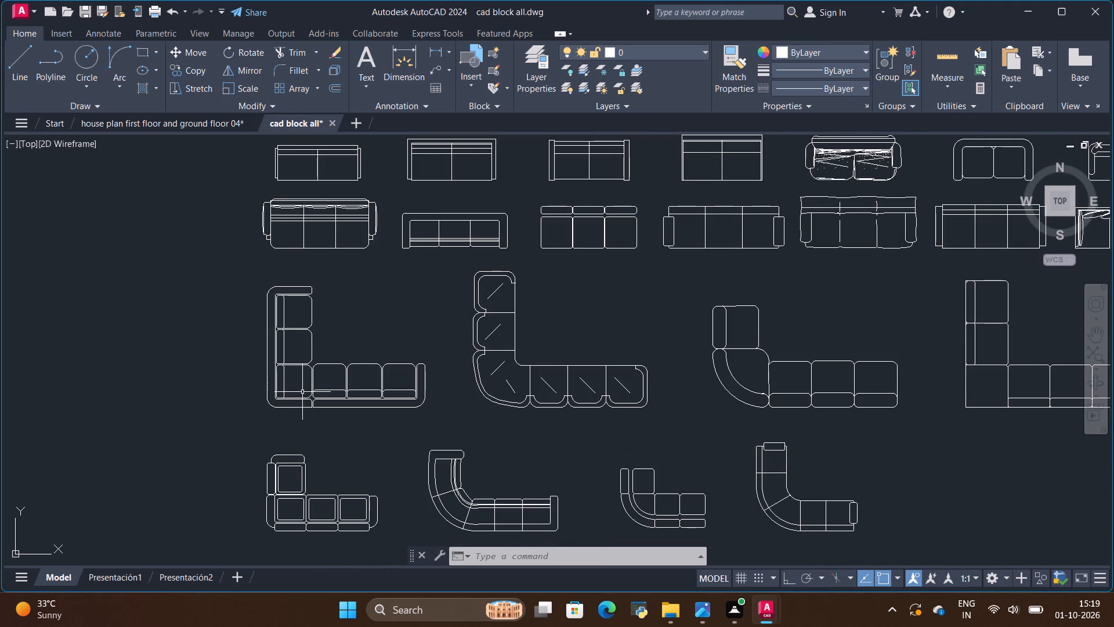
pyautogui.click(299, 401)
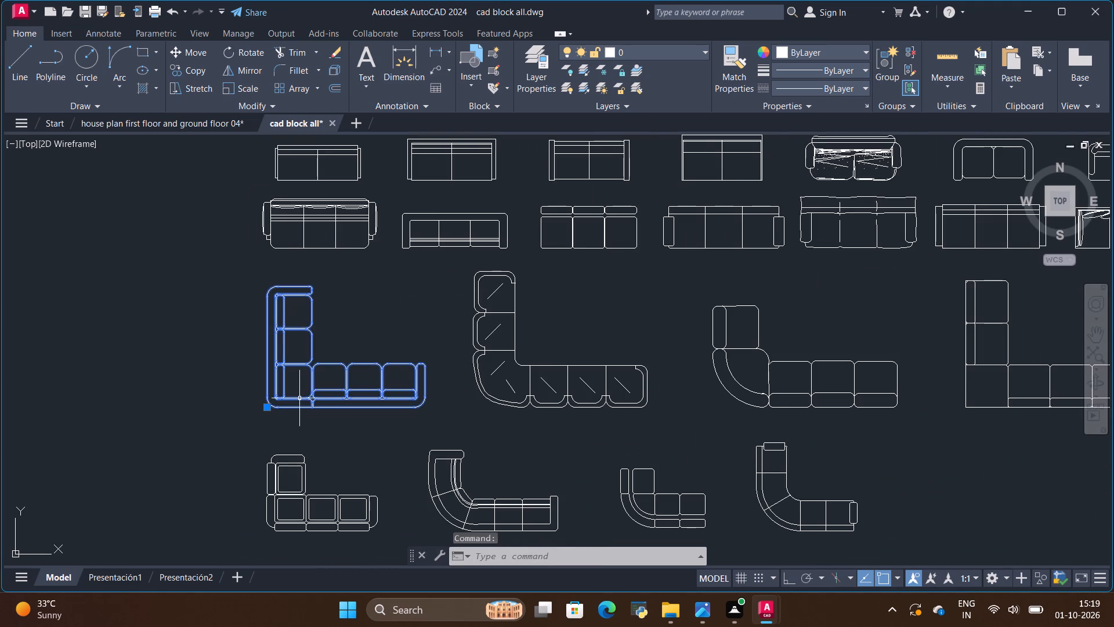
pyautogui.hotkey('ctrl', 'c')
pyautogui.click(201, 122)
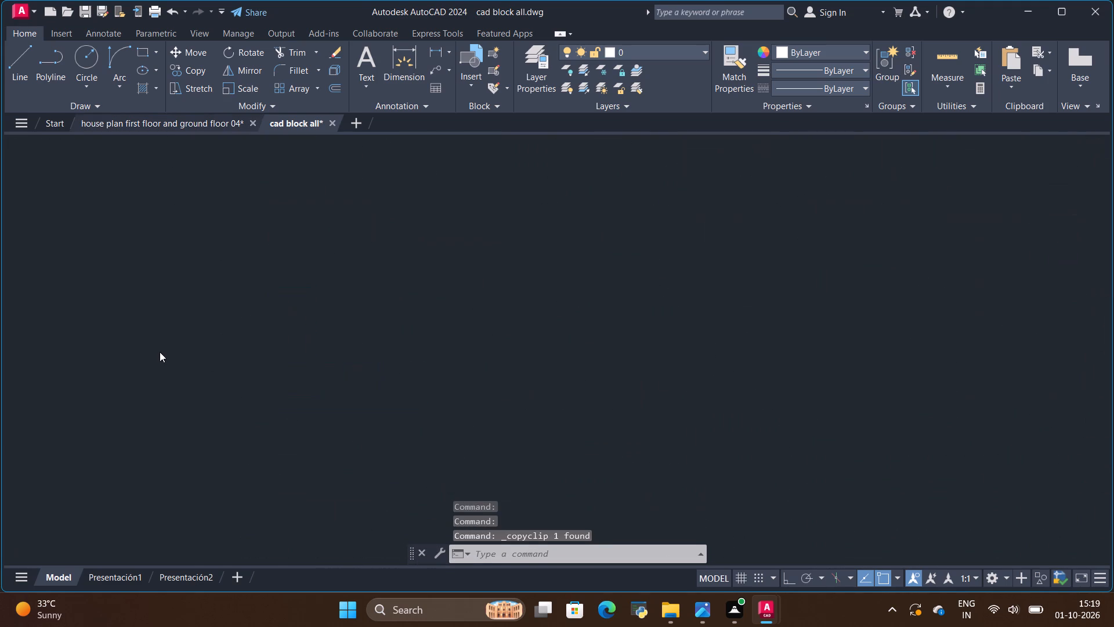
# Paste the L-shaped sofa into the house plan drawing, in the empty space above and to the right of the floor plan.
pyautogui.scroll(-3, 162, 354)
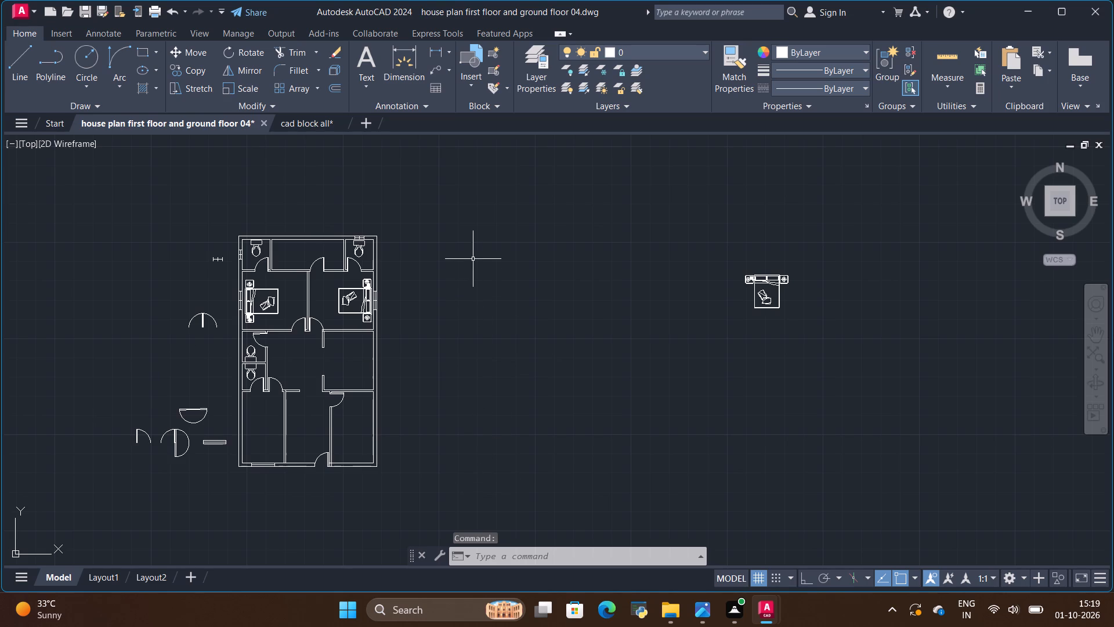
pyautogui.click(473, 257)
pyautogui.hotkey('ctrl', 'v')
pyautogui.scroll(-1, 491, 351)
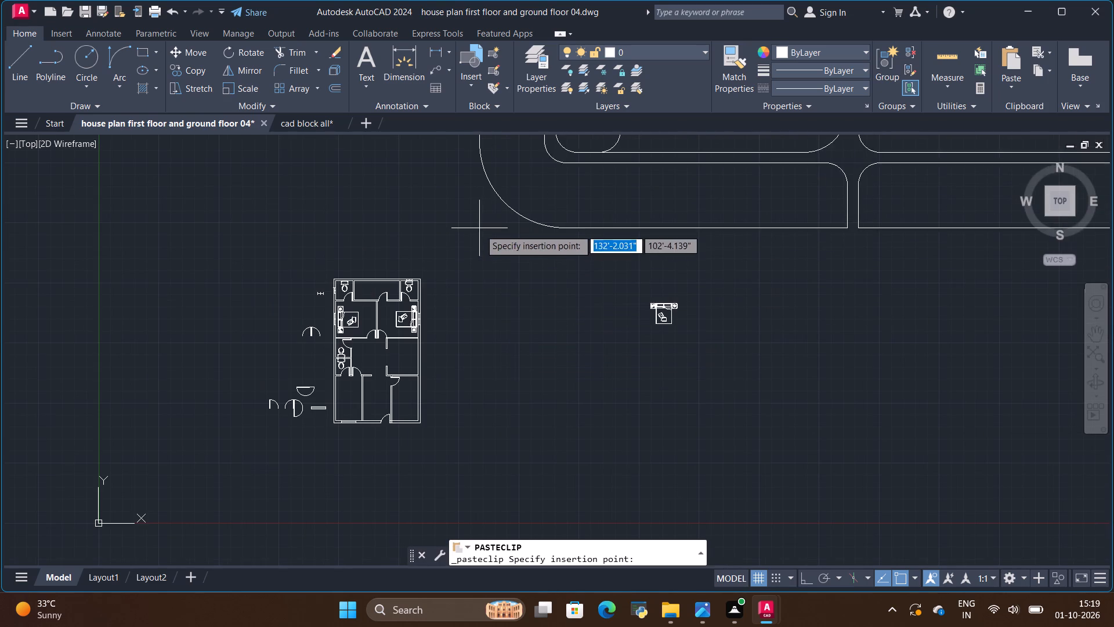
pyautogui.click(484, 243)
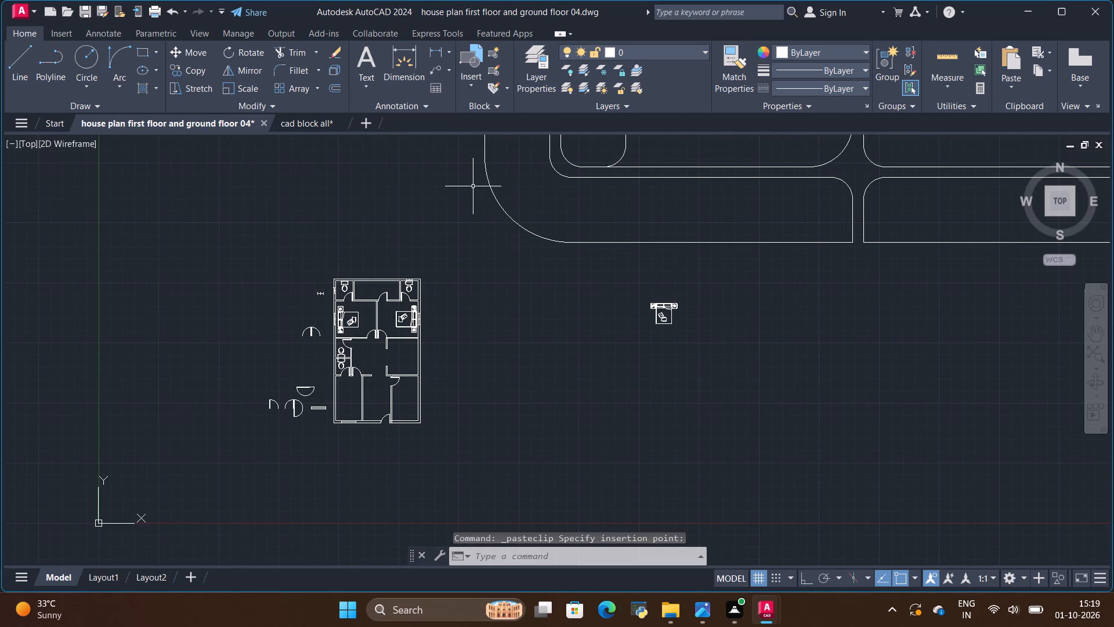
# Scale the oversized pasted sofa down to furniture size by a factor of about 0.016, using a base point near its lower-left corner.
pyautogui.click(490, 183)
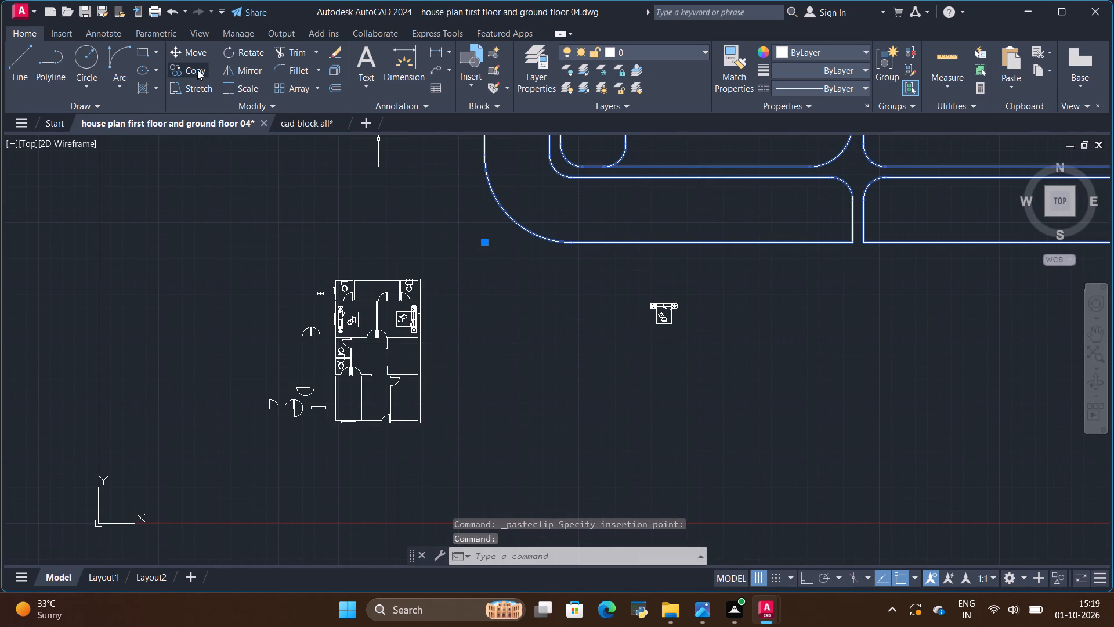
pyautogui.click(240, 91)
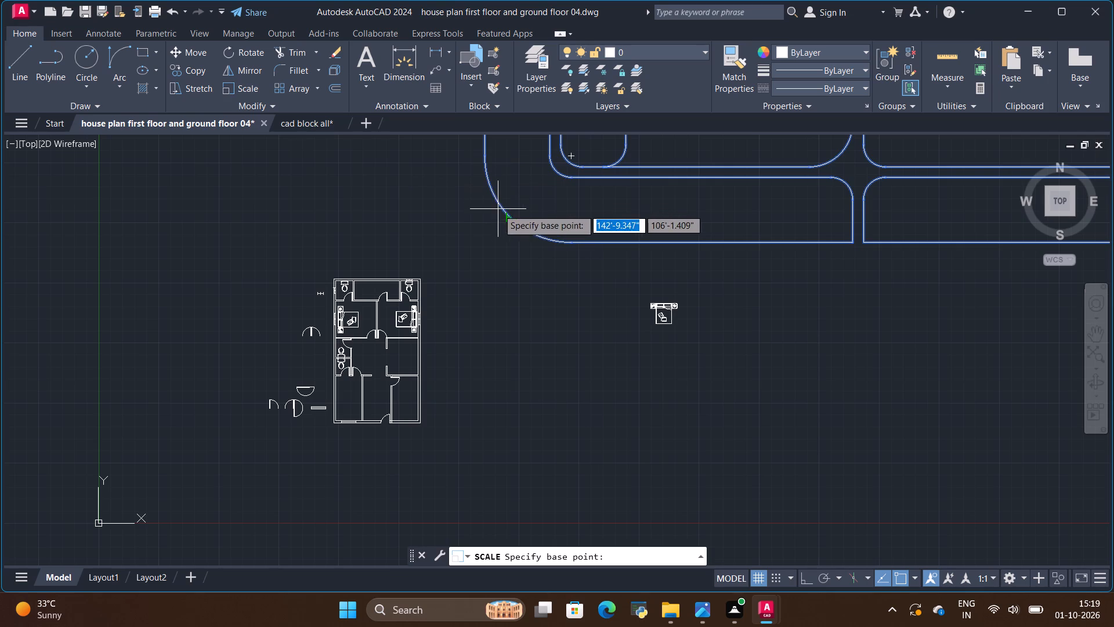
pyautogui.click(498, 209)
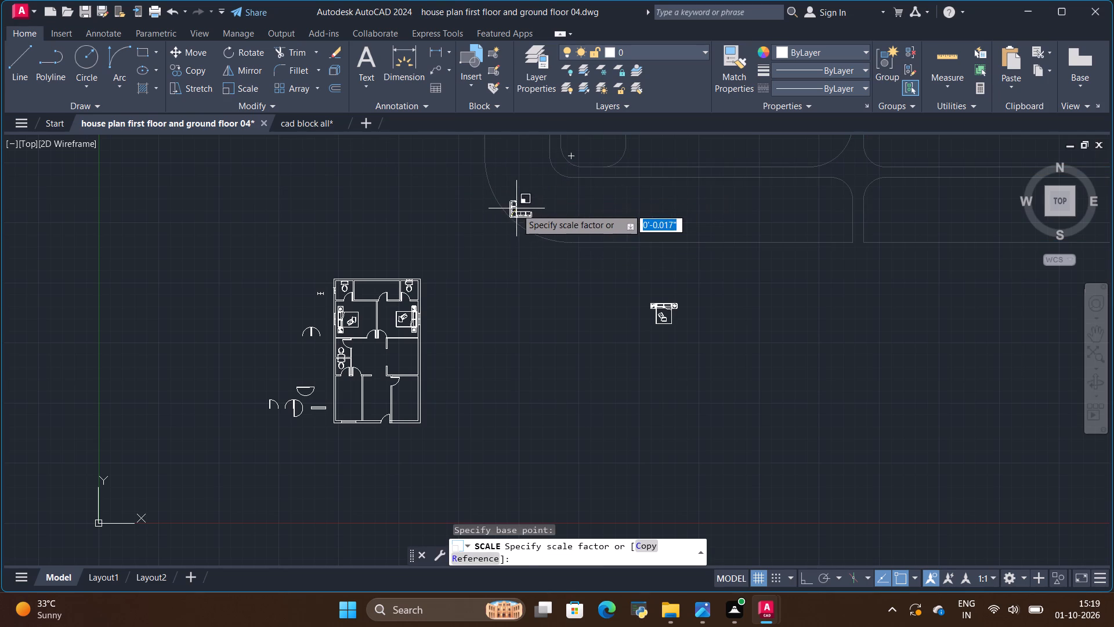
pyautogui.scroll(2, 515, 210)
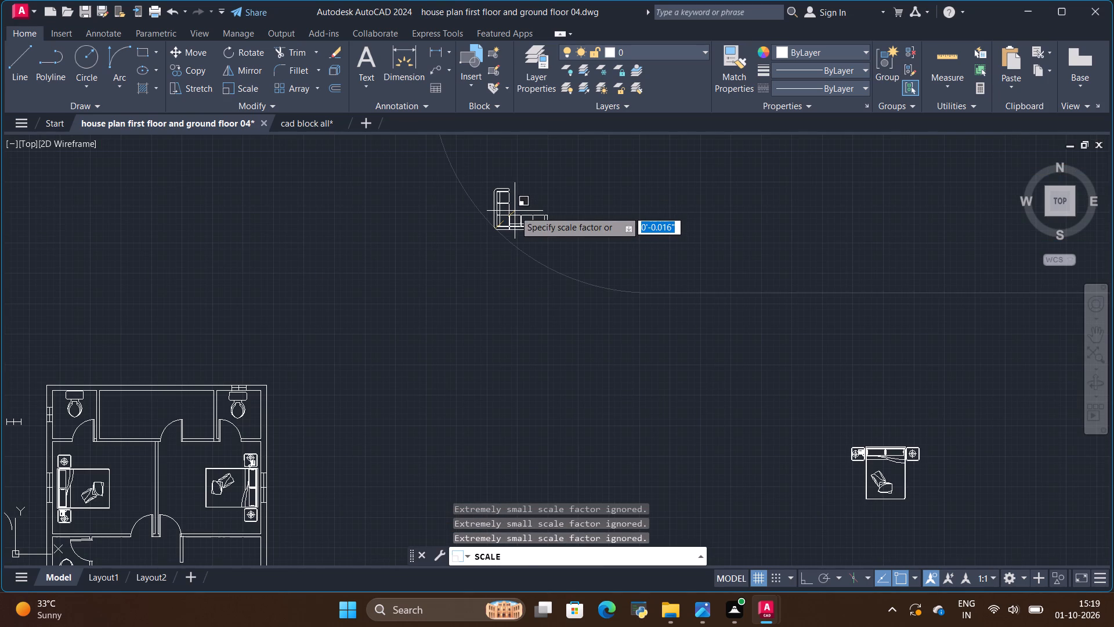
pyautogui.click(515, 211)
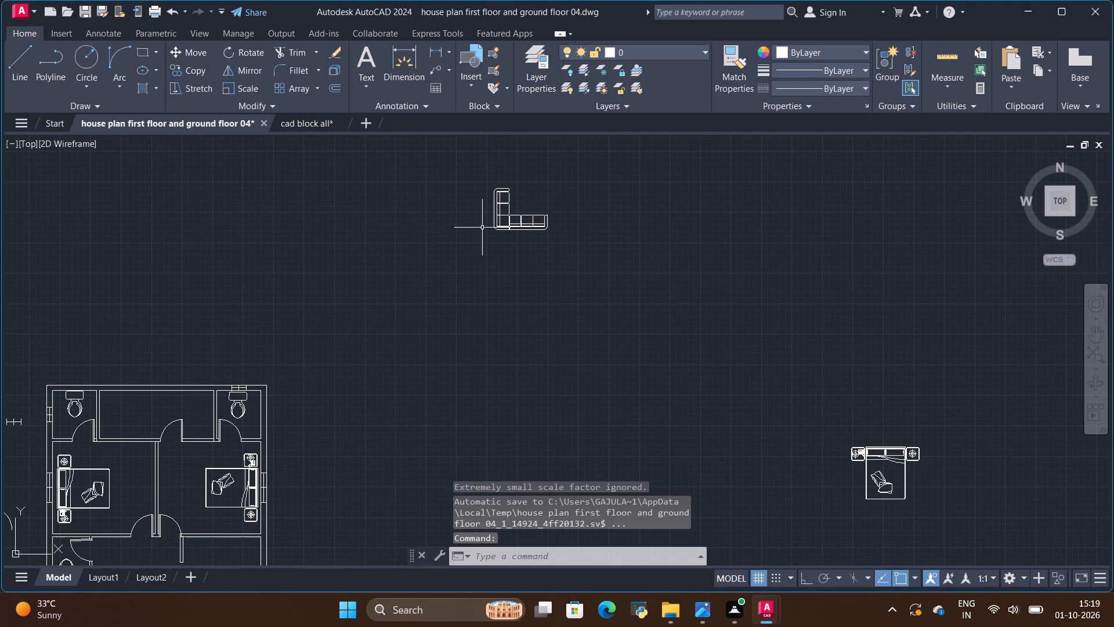
# Move the L-shaped sofa by its lower-left corner into the hall, just right of the two toilets.
pyautogui.click(497, 228)
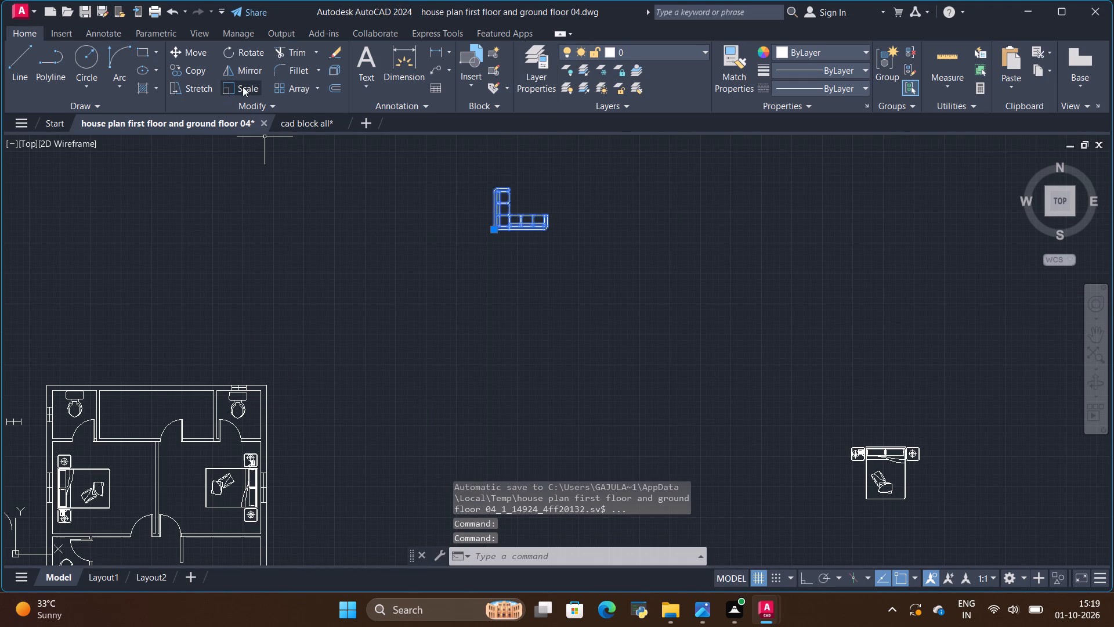
pyautogui.click(187, 55)
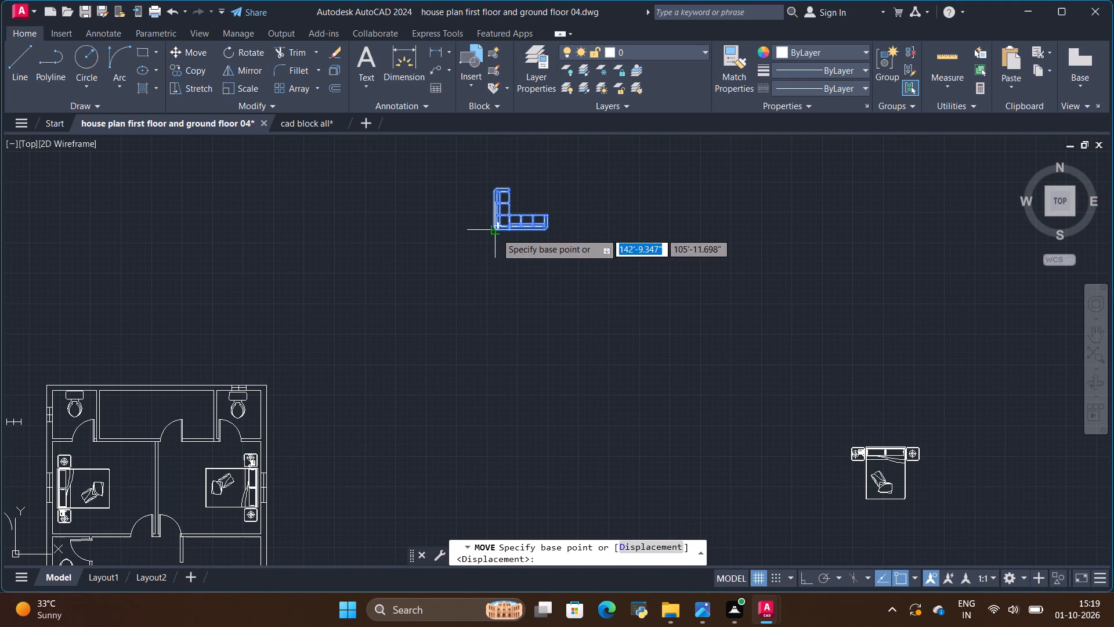
pyautogui.moveTo(496, 233); pyautogui.dragTo(490, 235)
pyautogui.scroll(-3, 479, 226)
pyautogui.scroll(3, 402, 319)
pyautogui.scroll(1, 367, 287)
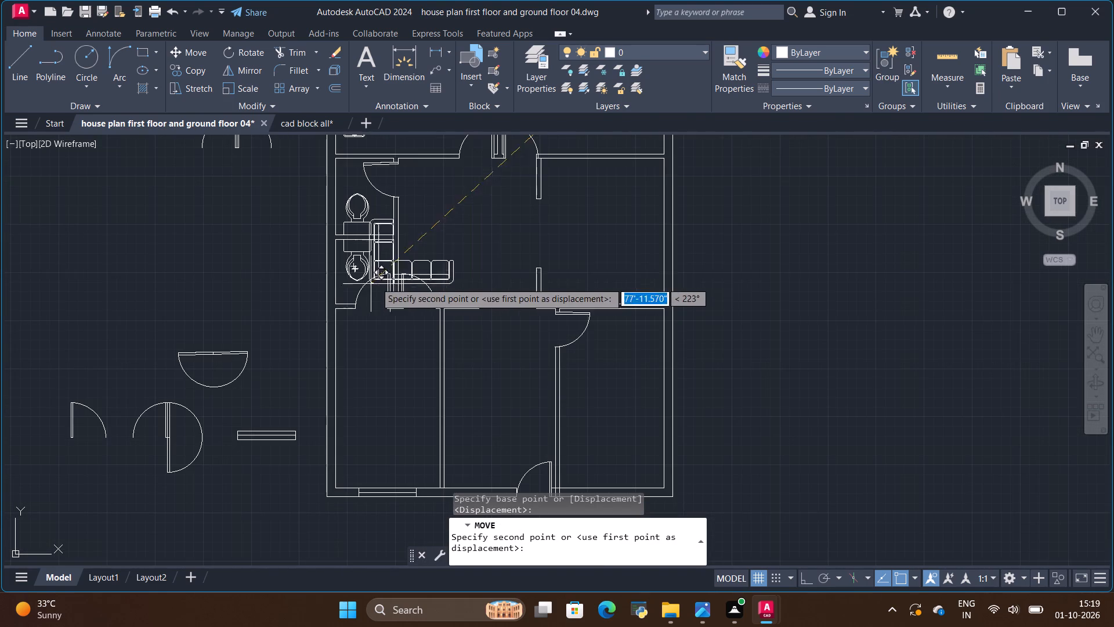
pyautogui.click(417, 238)
# Rotate the hall sofa 90° clockwise about its lower-right end so its corner points to the upper left.
pyautogui.click(420, 193)
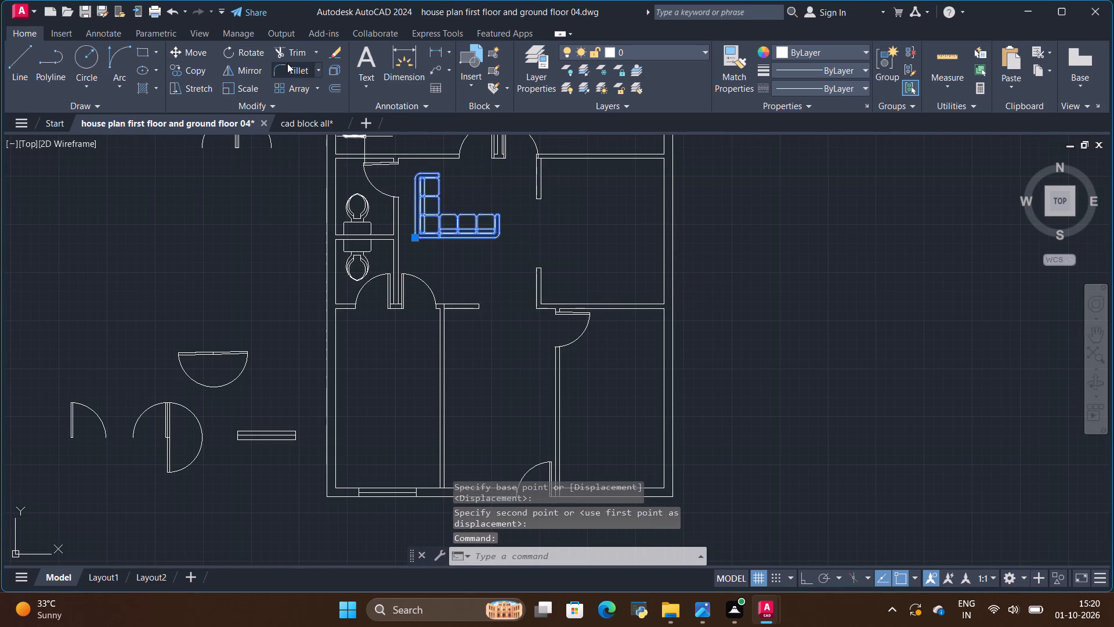
pyautogui.click(253, 48)
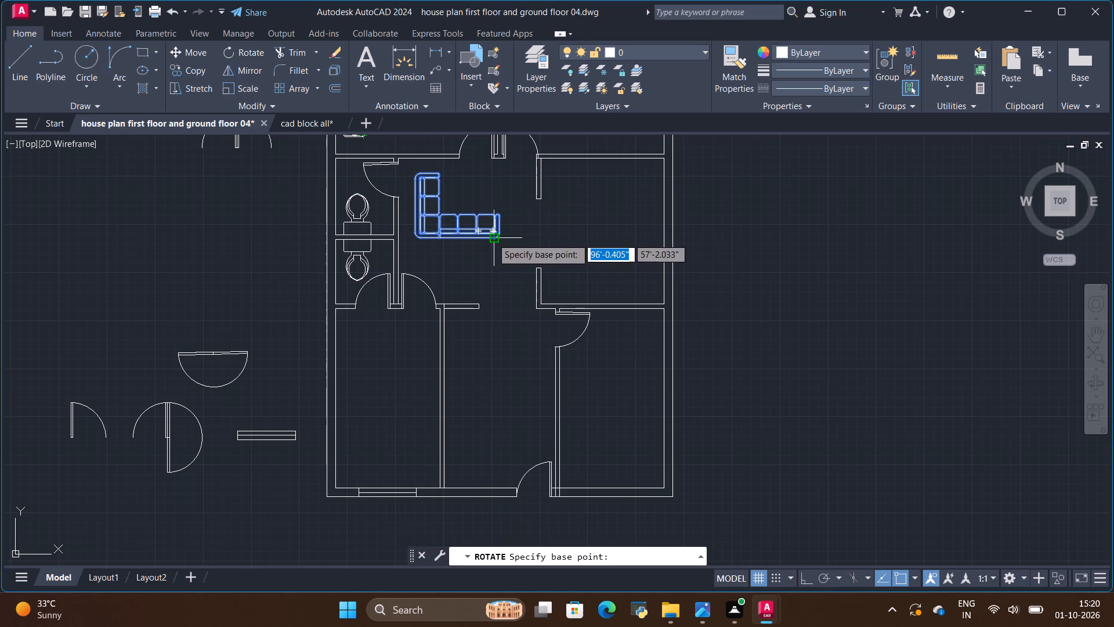
pyautogui.click(492, 238)
pyautogui.click(489, 253)
# Move the rotated L-shaped sofa left into the hall's upper-left corner, beside the toilet wall and below the bedroom wall.
pyautogui.click(497, 235)
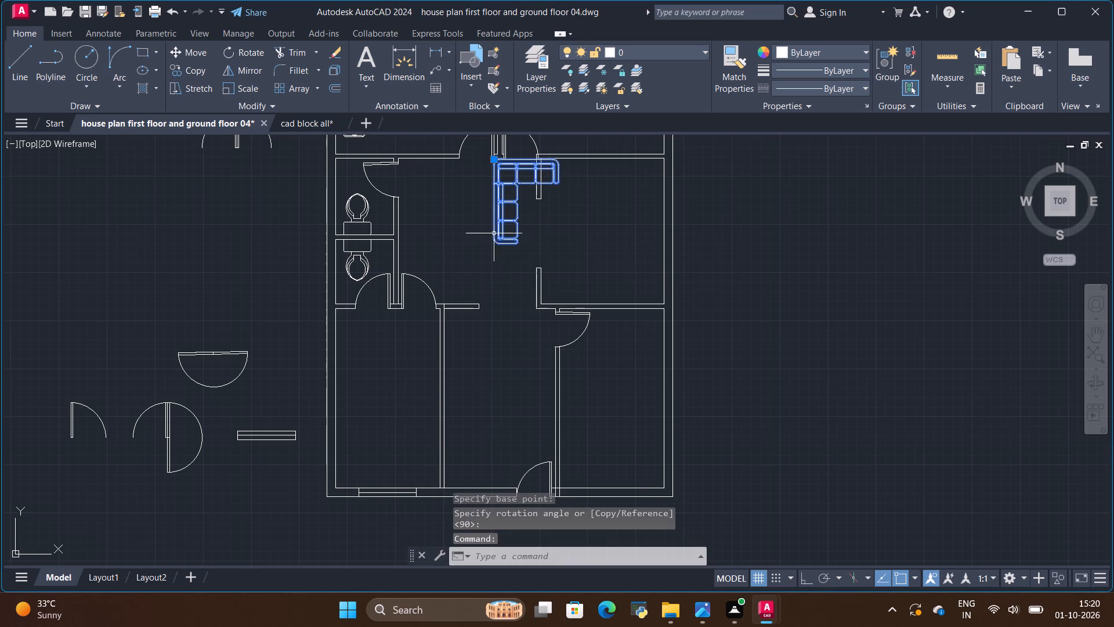
pyautogui.click(181, 51)
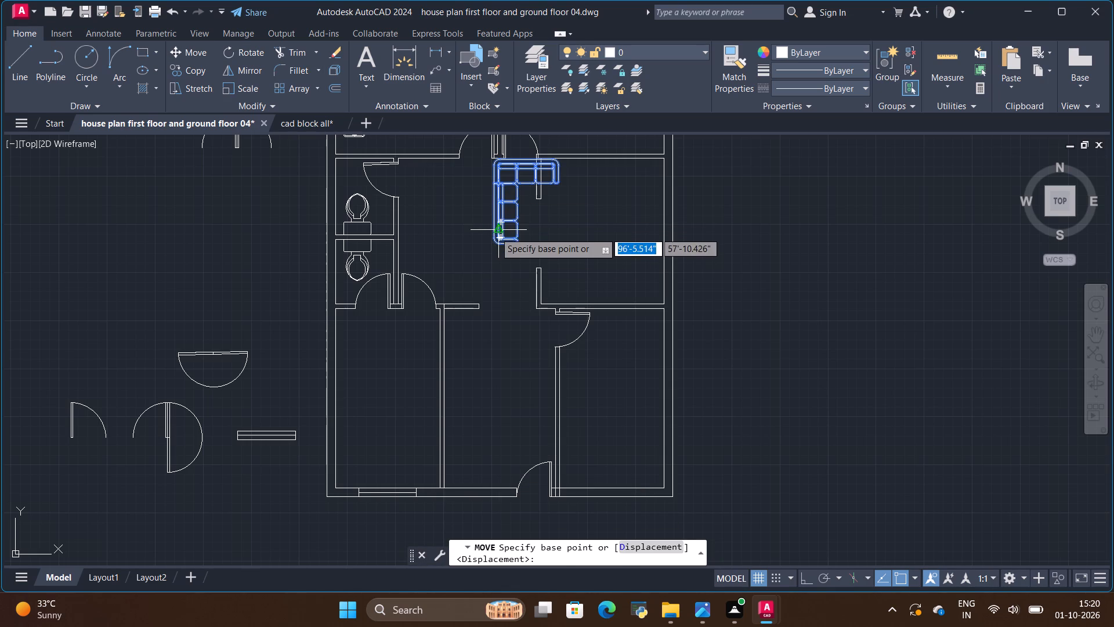
pyautogui.click(495, 232)
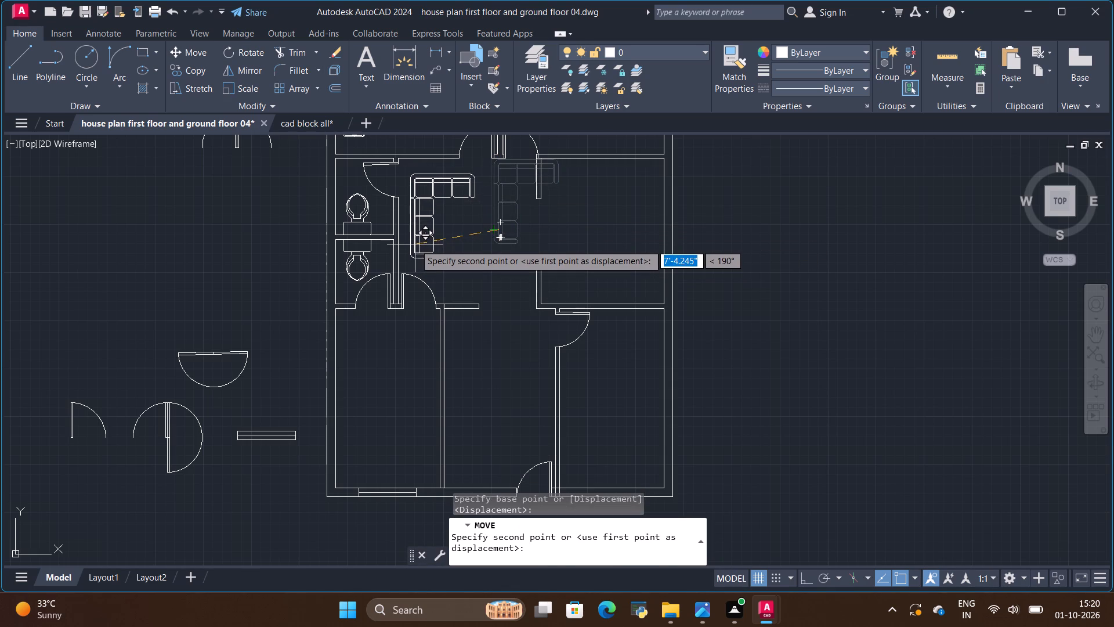
pyautogui.click(415, 244)
# Scale up the hall's L-shaped sofa slightly, using the upper-right end of its short arm as base point.
pyautogui.scroll(-2, 449, 334)
pyautogui.scroll(1, 453, 289)
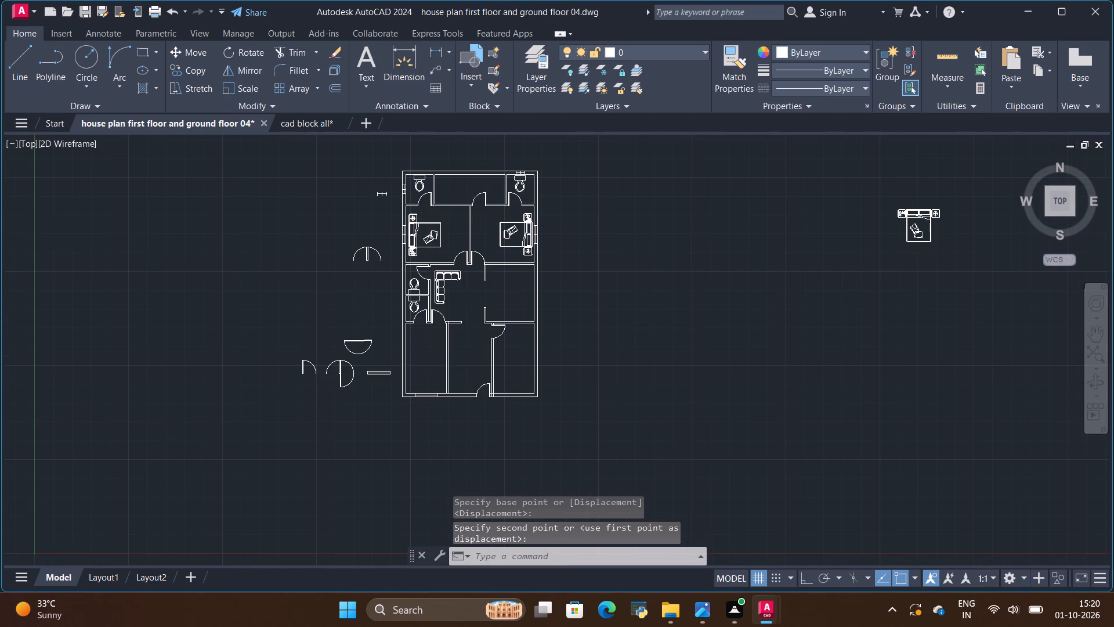
pyautogui.scroll(1, 452, 318)
pyautogui.click(410, 294)
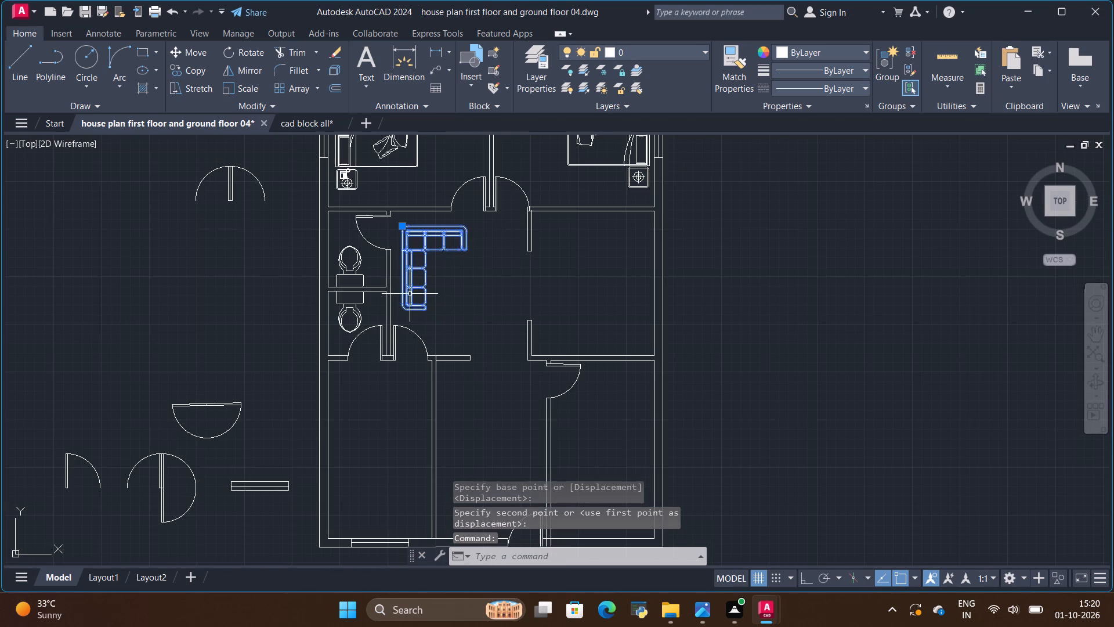
pyautogui.click(247, 86)
pyautogui.click(465, 225)
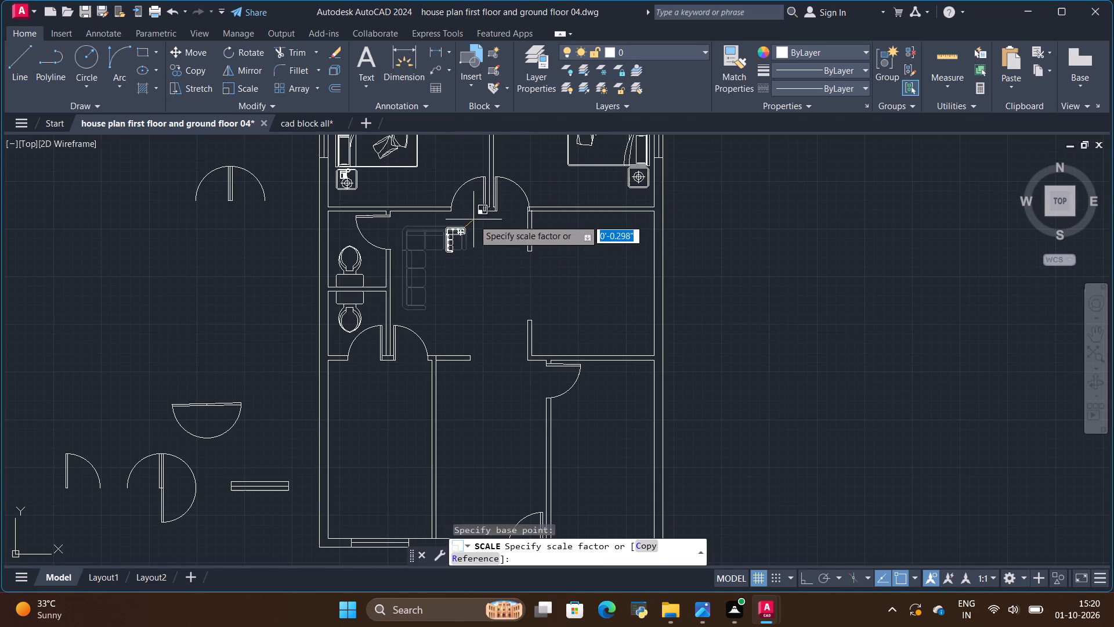
pyautogui.click(507, 200)
# Move the enlarged L-shaped sofa by its upper-left corner slightly right and down, away from the toilet wall.
pyautogui.click(415, 231)
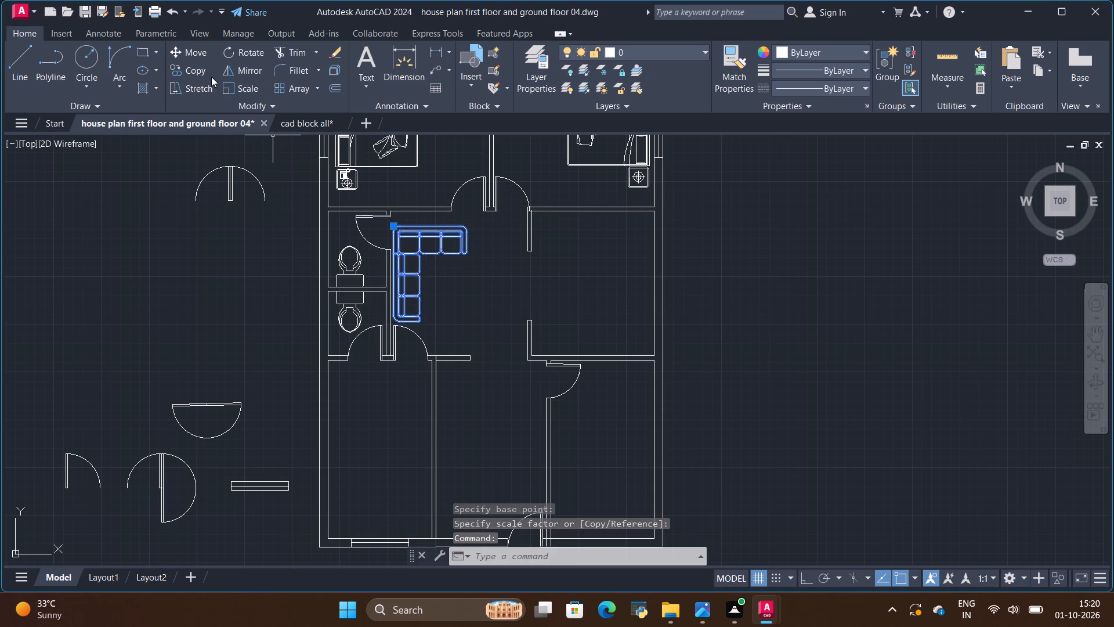
pyautogui.click(202, 52)
pyautogui.click(400, 228)
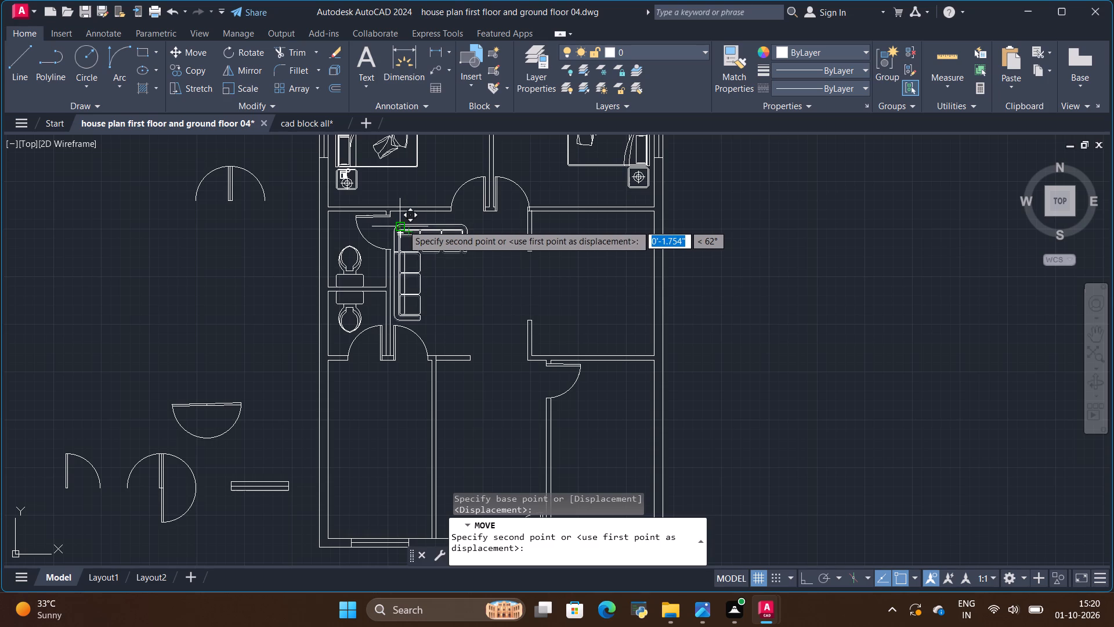
pyautogui.scroll(2, 403, 228)
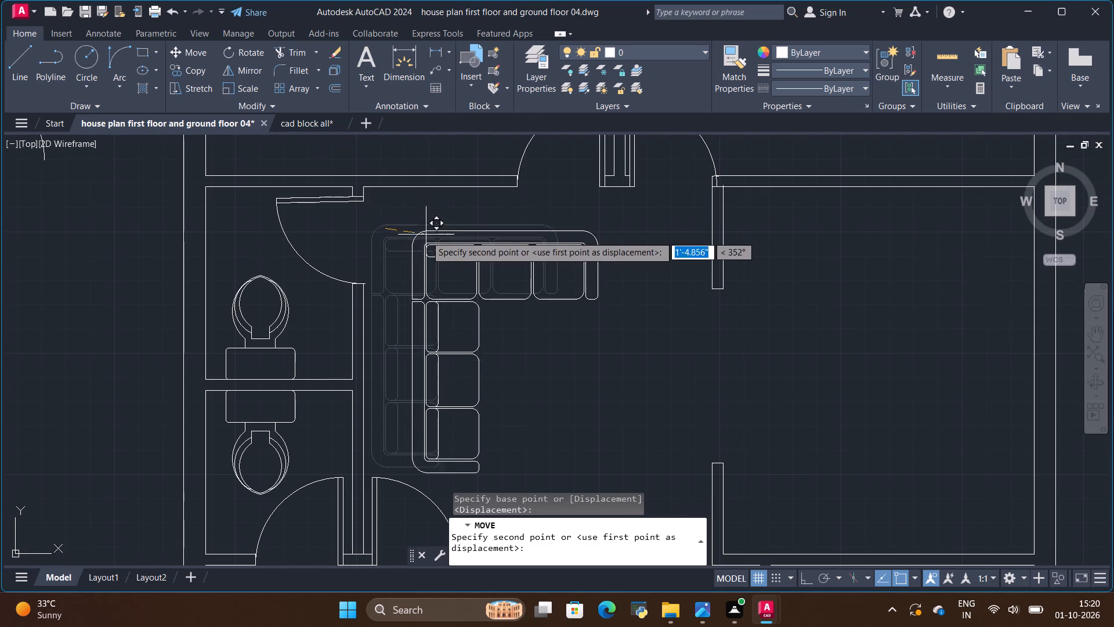
pyautogui.scroll(-1, 422, 243)
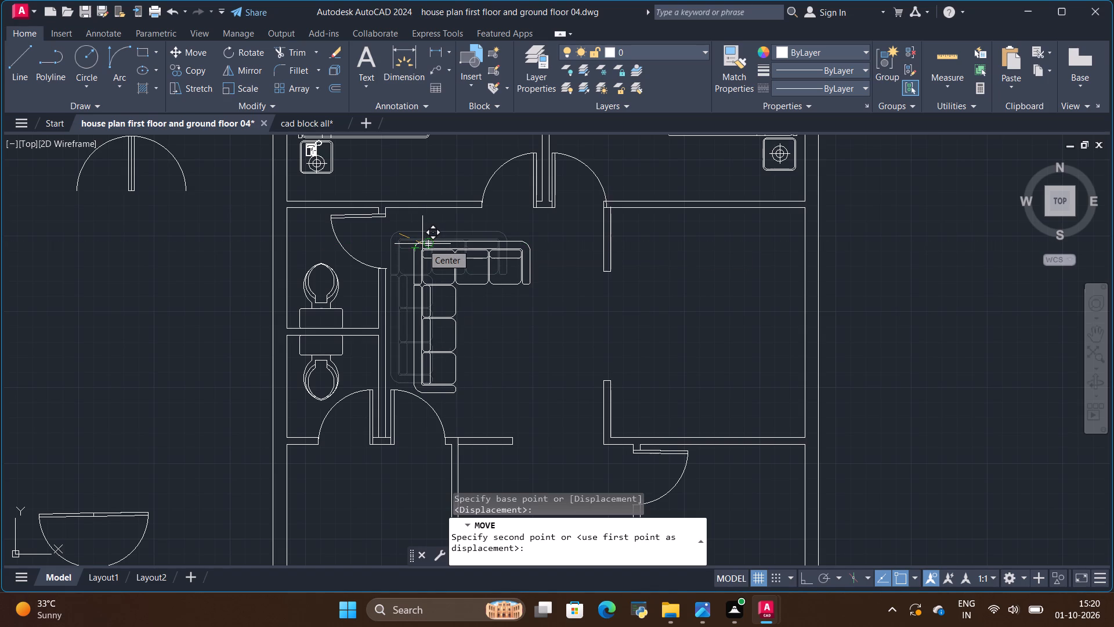
pyautogui.click(422, 244)
# Scale the L-shaped sofa down by a factor of about 0.62 from its upper-left corner.
pyautogui.click(432, 255)
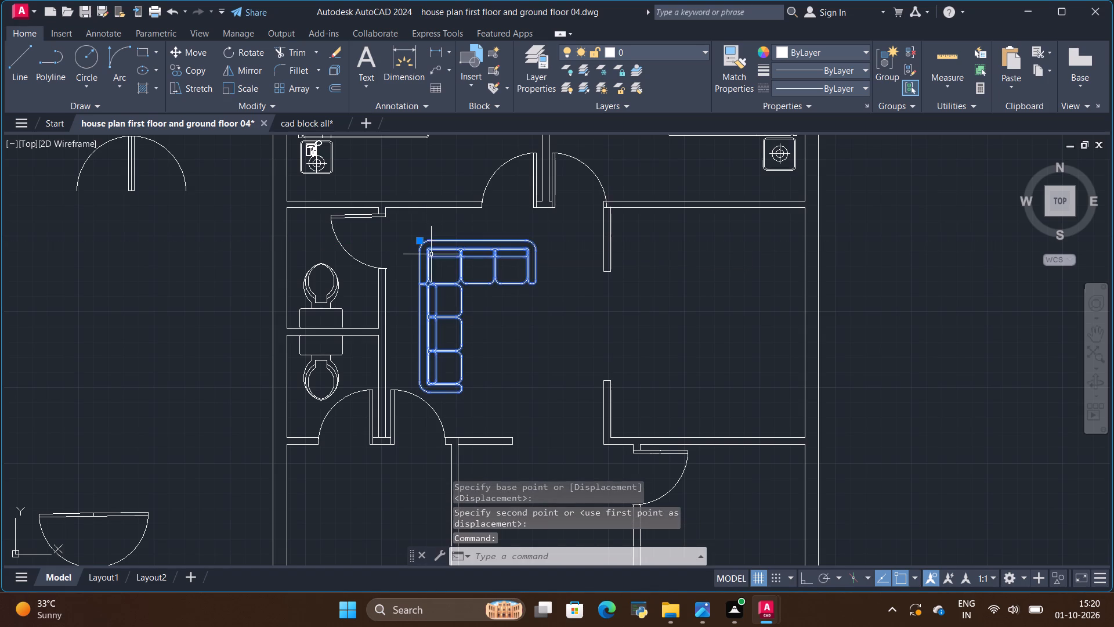
pyautogui.click(239, 92)
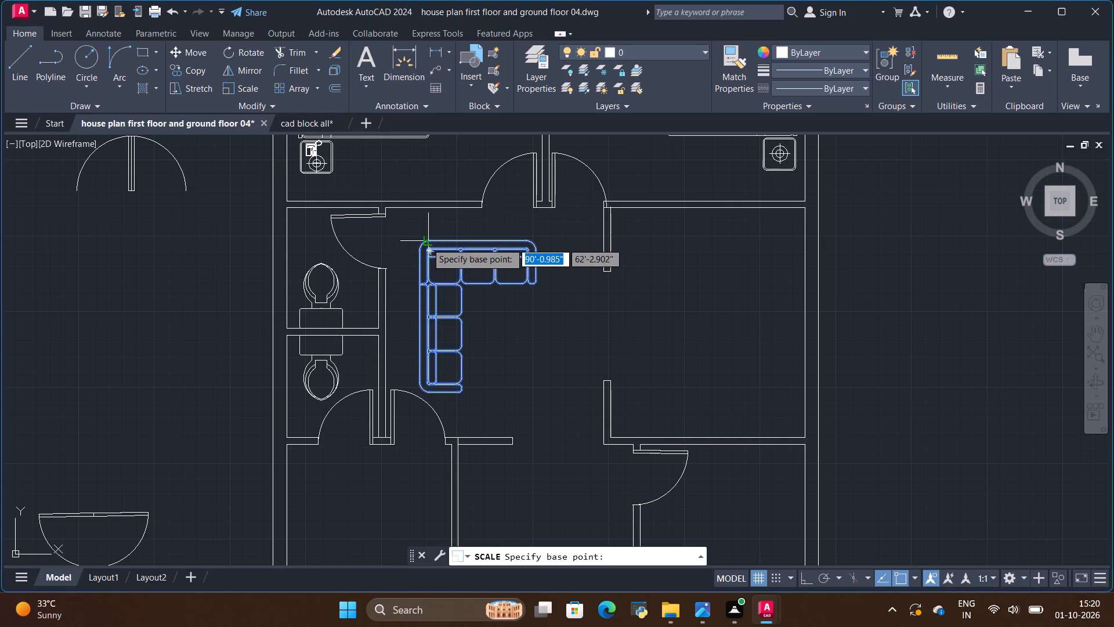
pyautogui.click(426, 243)
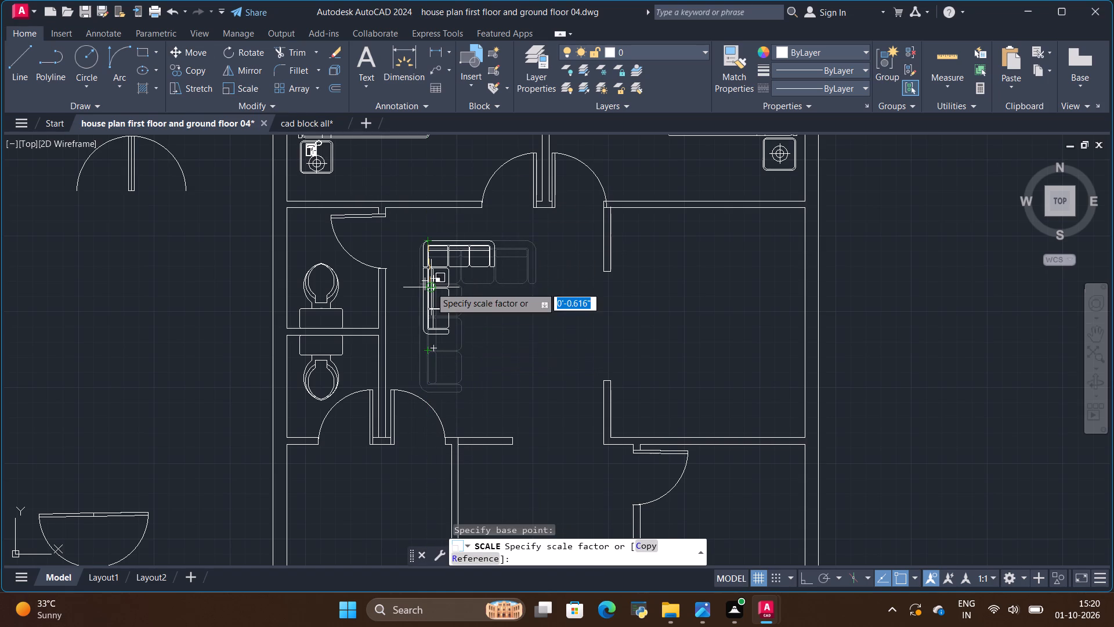
pyautogui.click(430, 293)
# Move the reduced L-shaped sofa down and left so it sits beside the toilet wall, above the lower hall door.
pyautogui.click(440, 275)
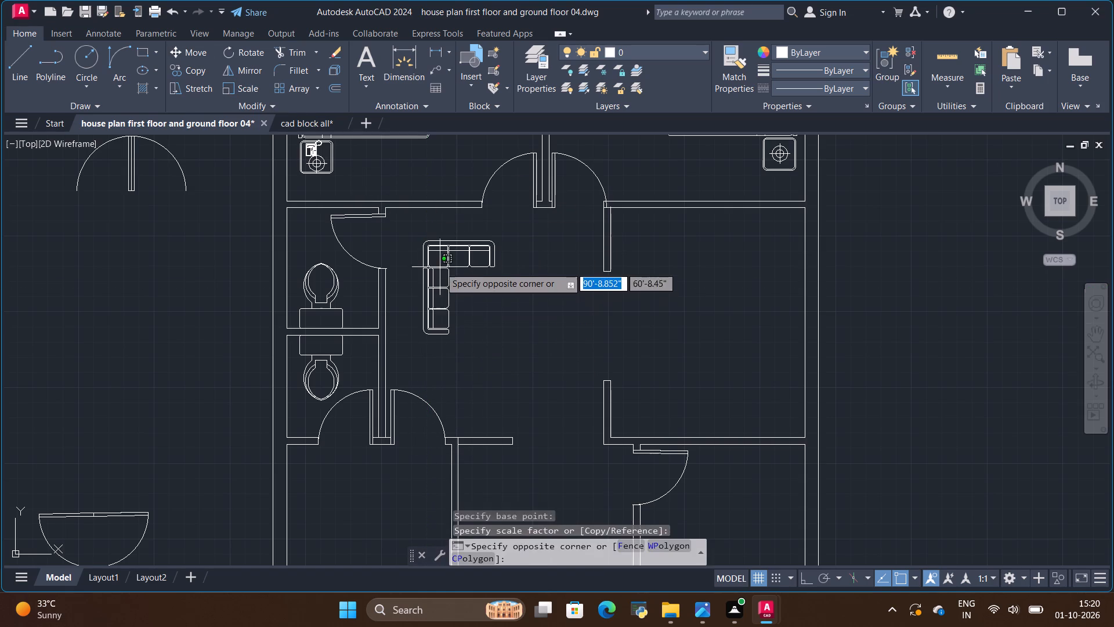
pyautogui.click(440, 266)
pyautogui.click(173, 51)
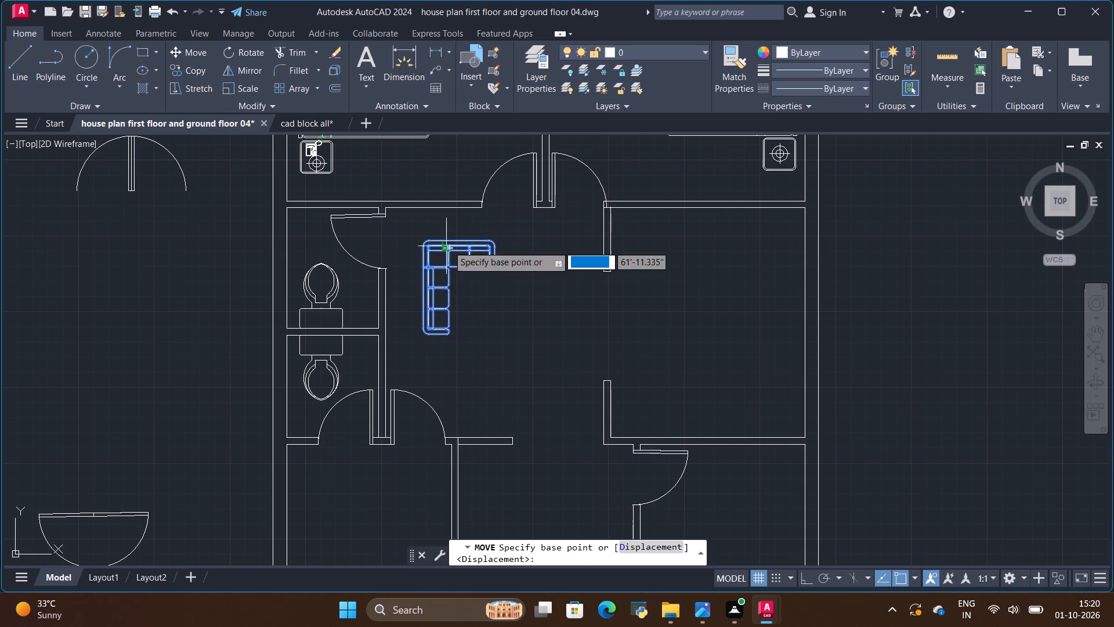
pyautogui.click(432, 239)
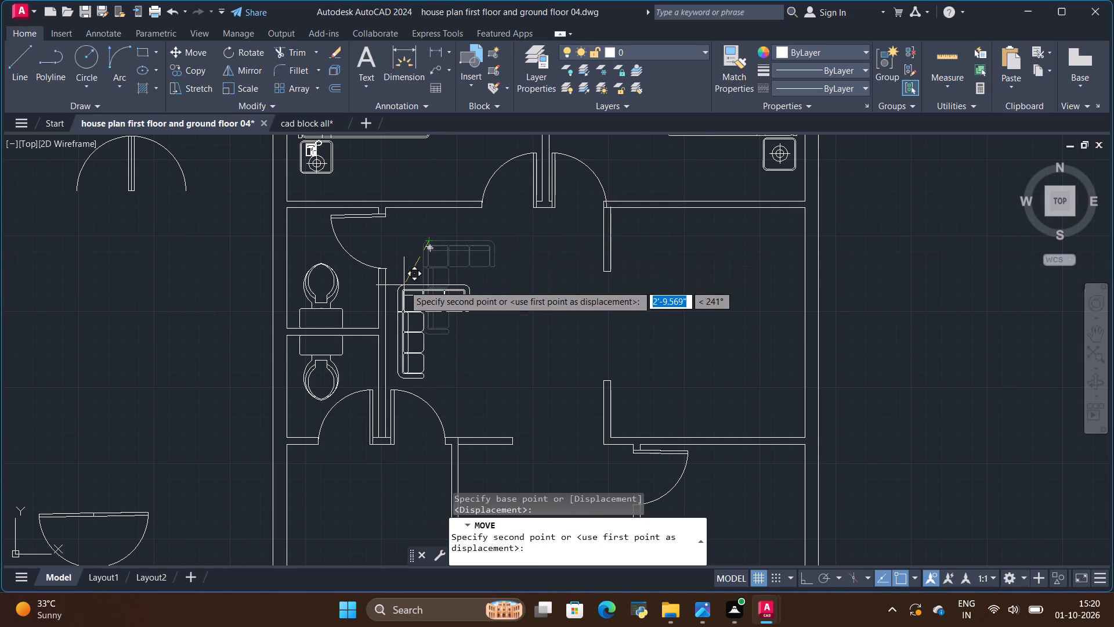
pyautogui.click(404, 285)
# Scale the L-shaped sofa up by a factor of about 1.15 from its lower-left corner.
pyautogui.scroll(1, 422, 404)
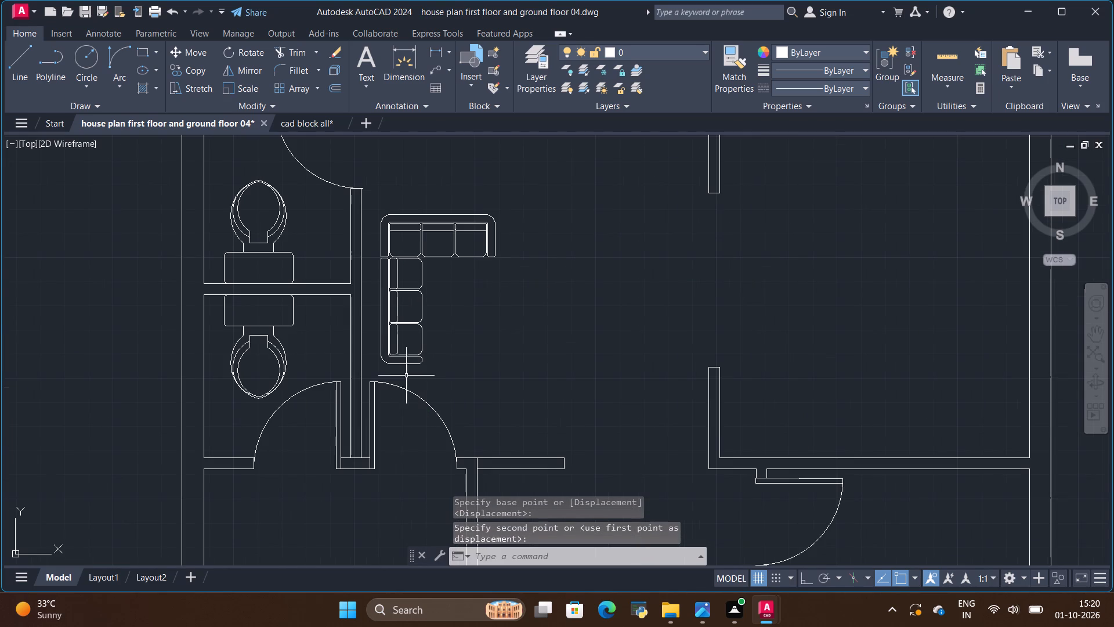
pyautogui.click(395, 322)
pyautogui.scroll(-1, 396, 318)
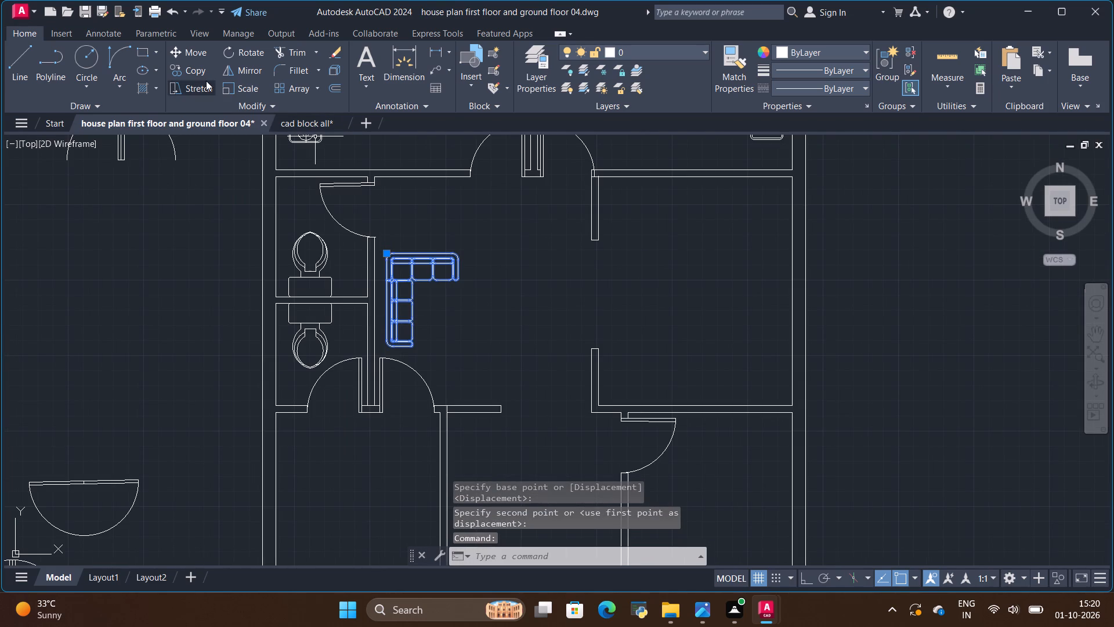
pyautogui.click(239, 85)
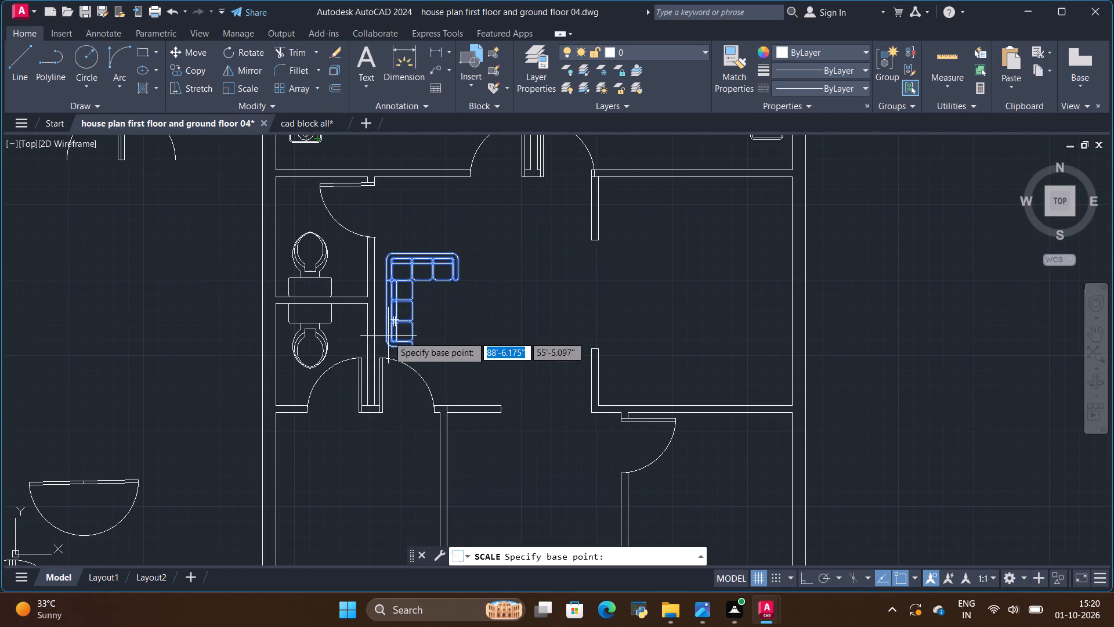
pyautogui.click(388, 345)
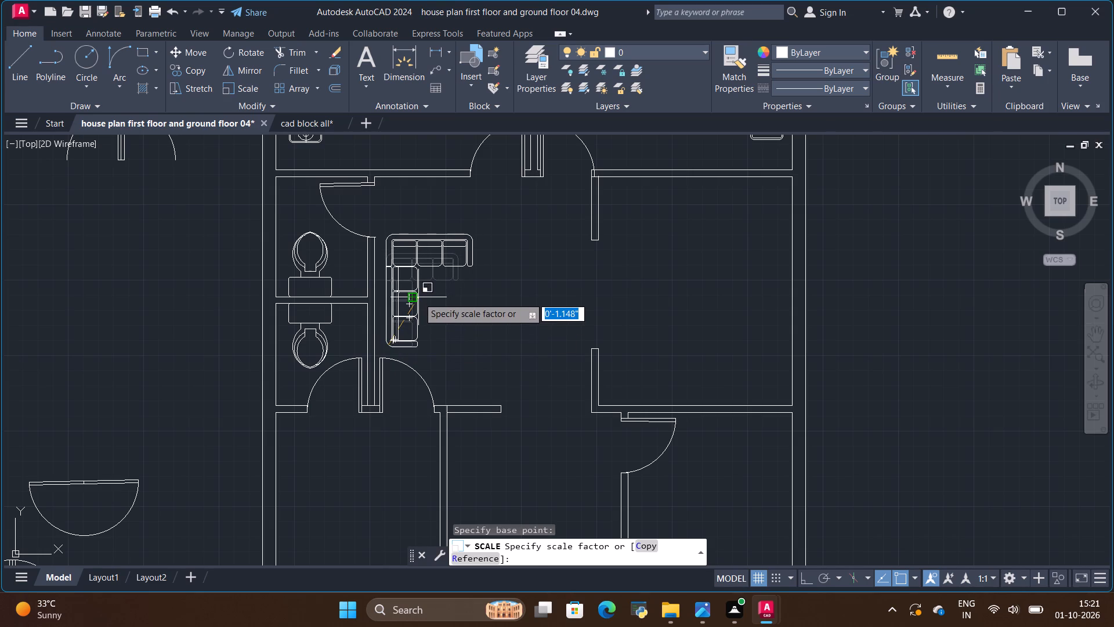
pyautogui.click(419, 296)
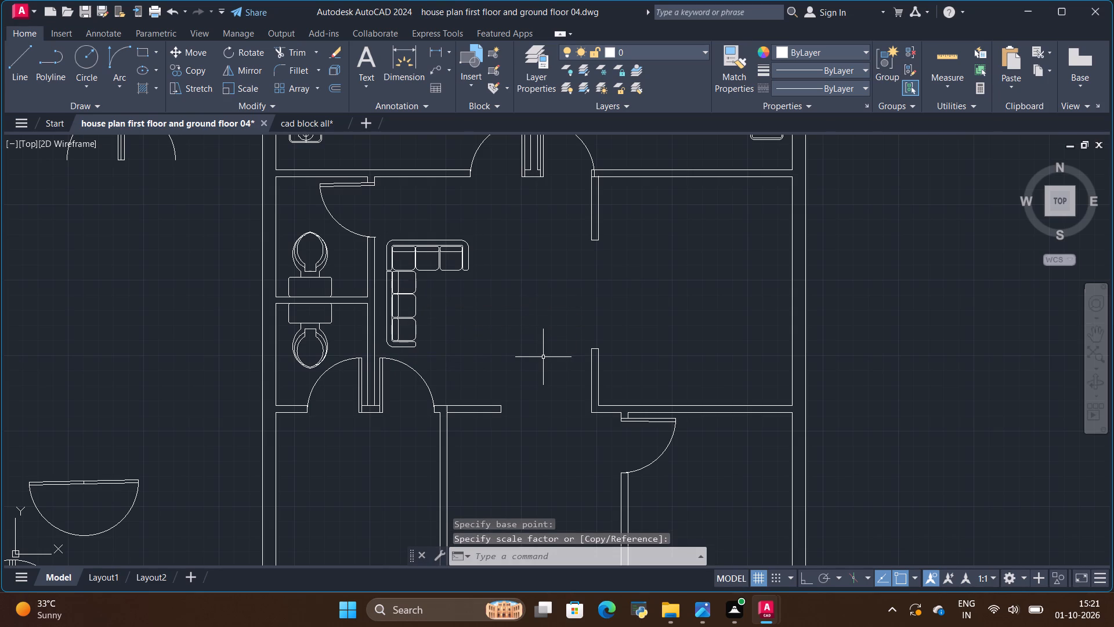
# Switch to the cad block all drawing and examine the dining table and chair blocks.
pyautogui.scroll(-1, 538, 338)
pyautogui.scroll(1, 533, 384)
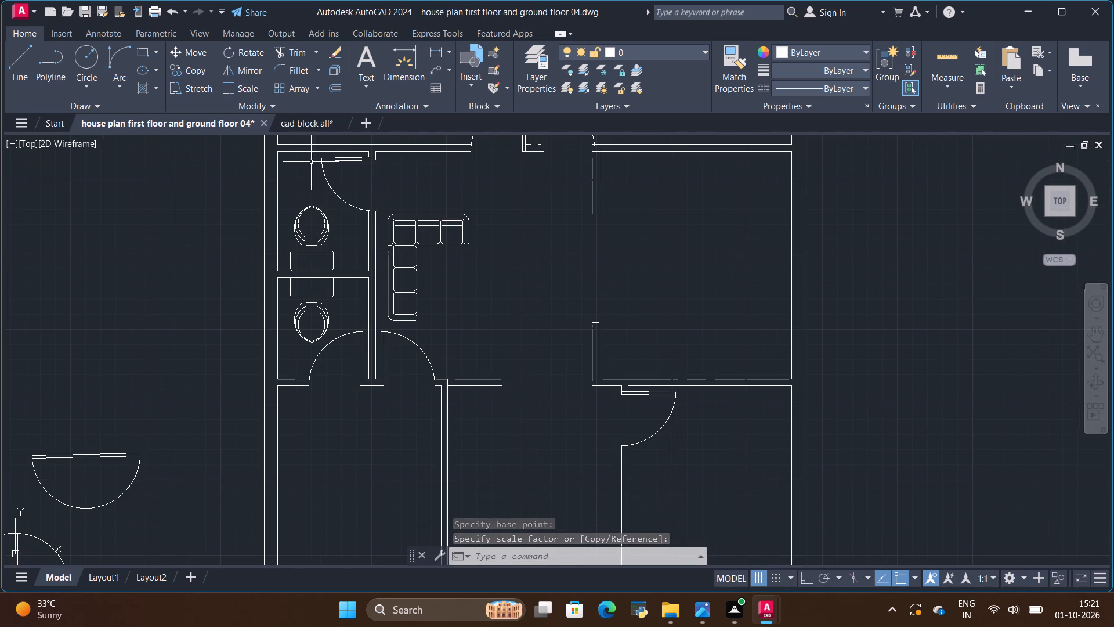
pyautogui.click(310, 124)
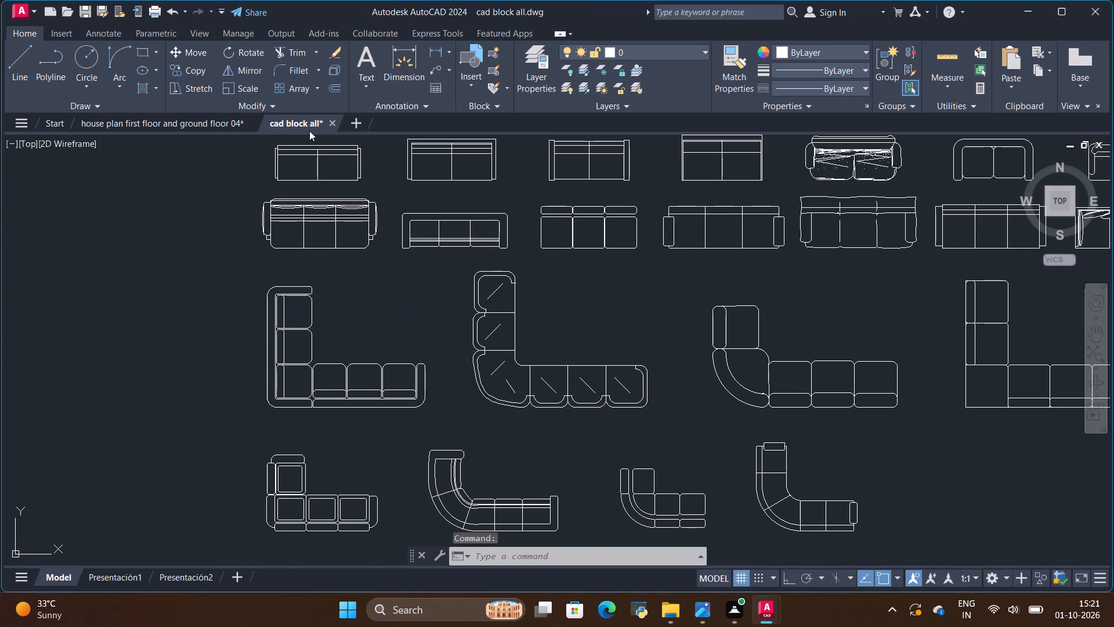
pyautogui.scroll(-2, 158, 341)
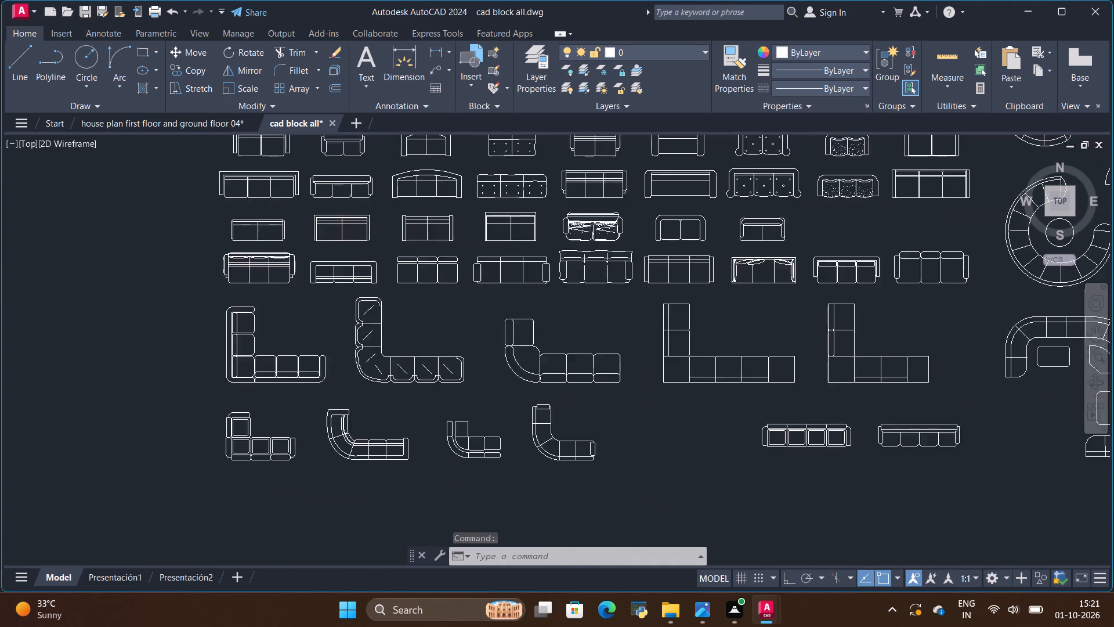
pyautogui.scroll(-2, 428, 348)
pyautogui.scroll(-1, 518, 275)
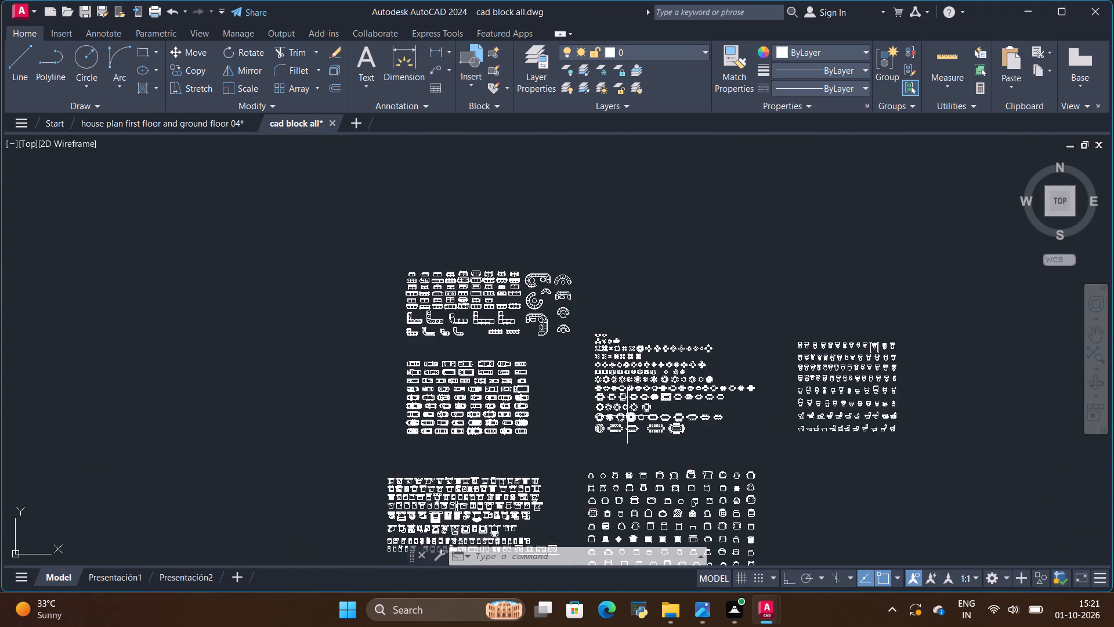
pyautogui.scroll(5, 627, 416)
pyautogui.scroll(-1, 595, 355)
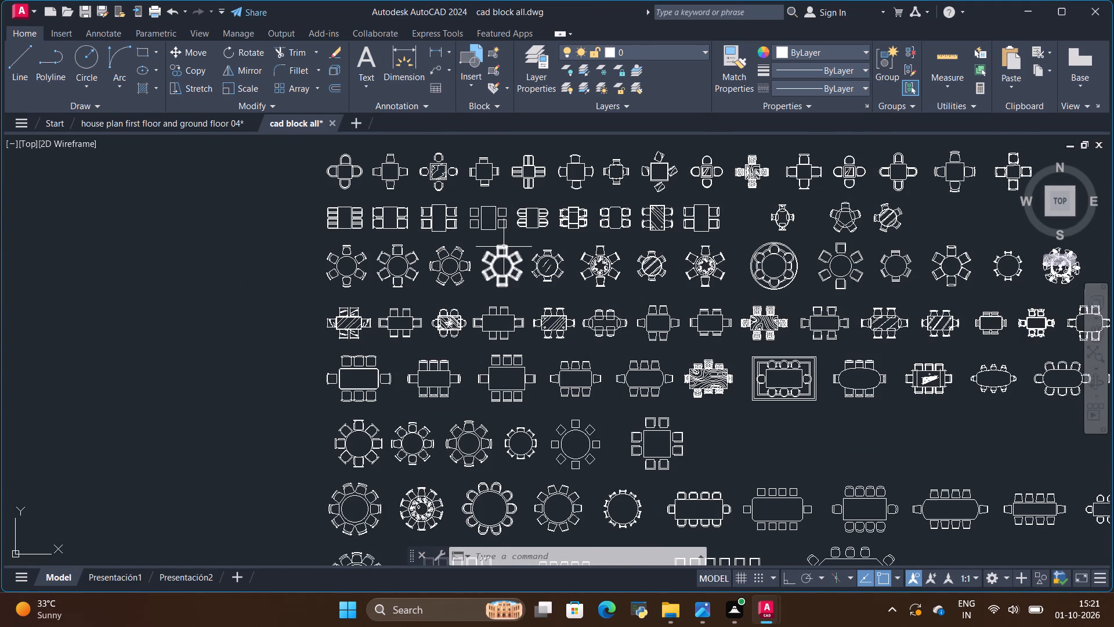
pyautogui.scroll(-2, 504, 256)
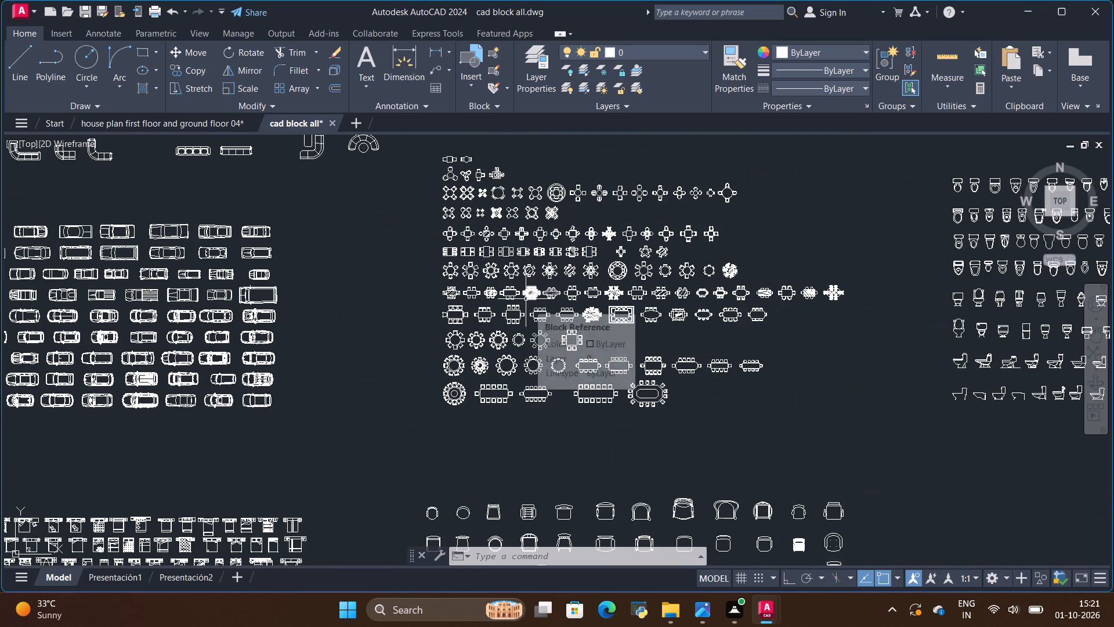
pyautogui.scroll(2, 560, 188)
pyautogui.scroll(1, 486, 187)
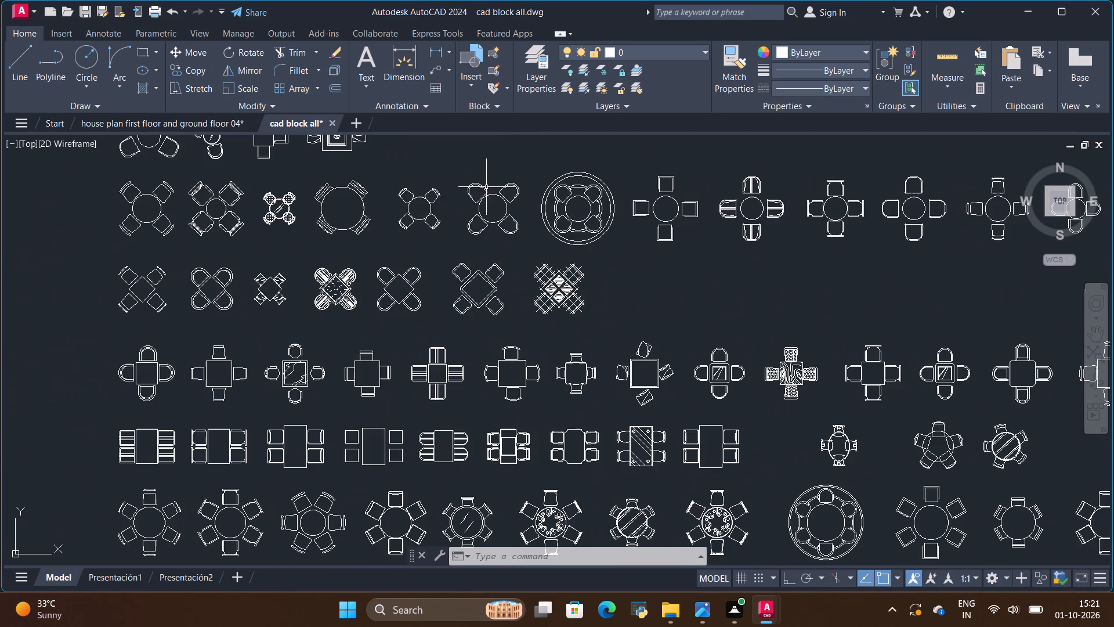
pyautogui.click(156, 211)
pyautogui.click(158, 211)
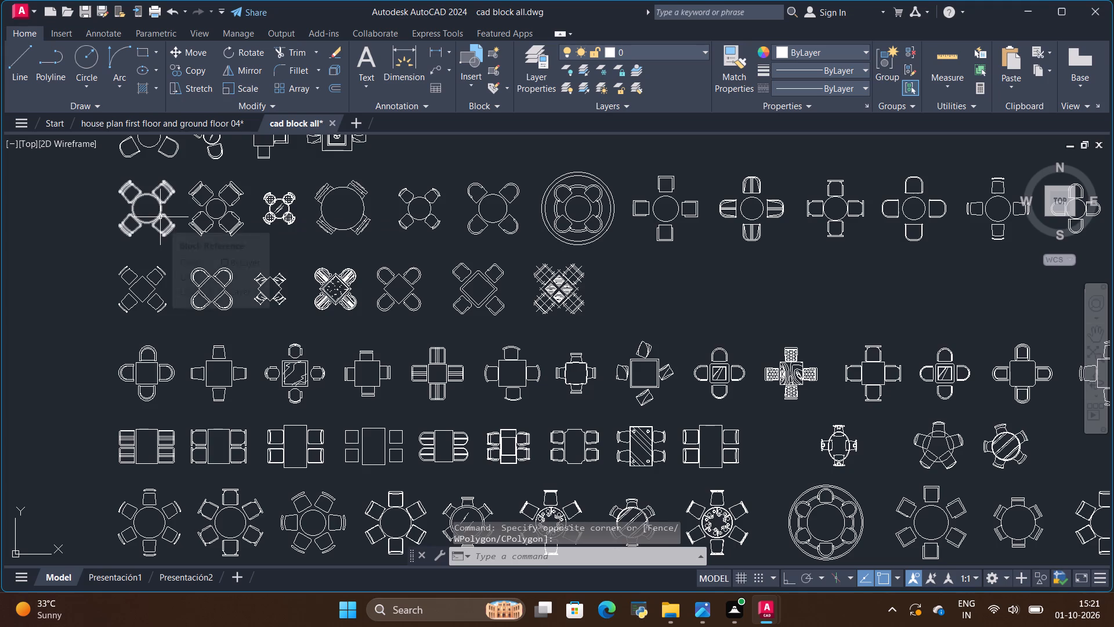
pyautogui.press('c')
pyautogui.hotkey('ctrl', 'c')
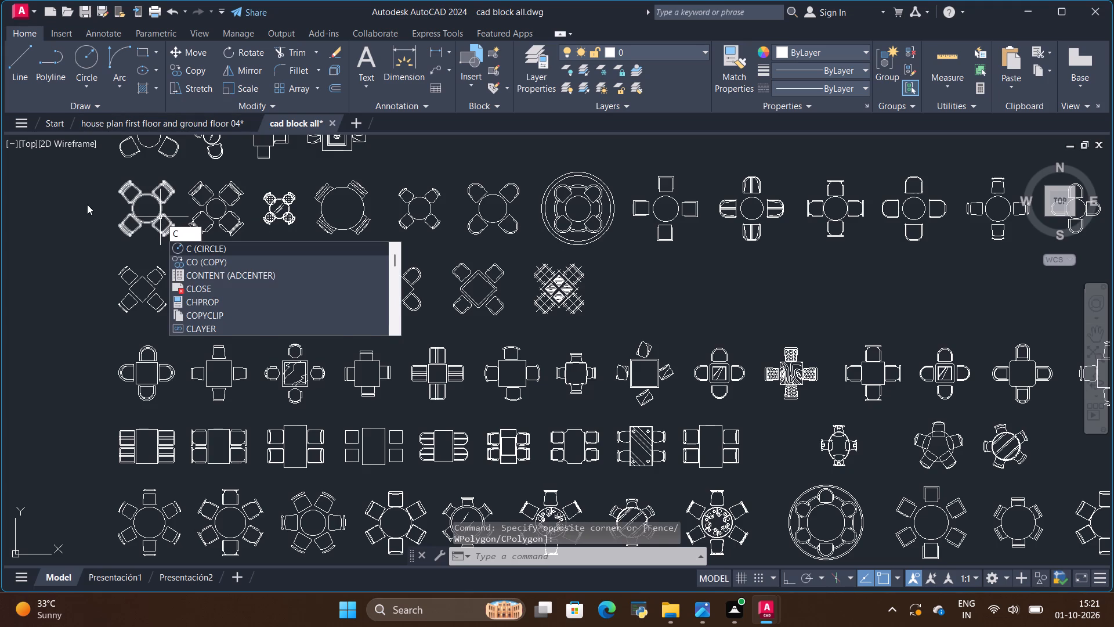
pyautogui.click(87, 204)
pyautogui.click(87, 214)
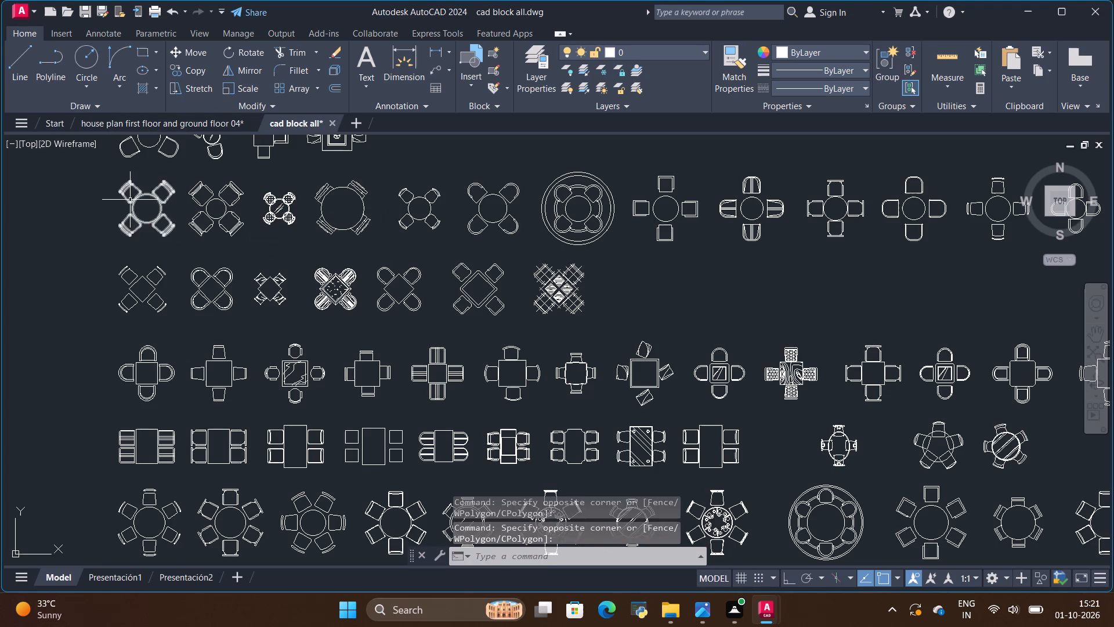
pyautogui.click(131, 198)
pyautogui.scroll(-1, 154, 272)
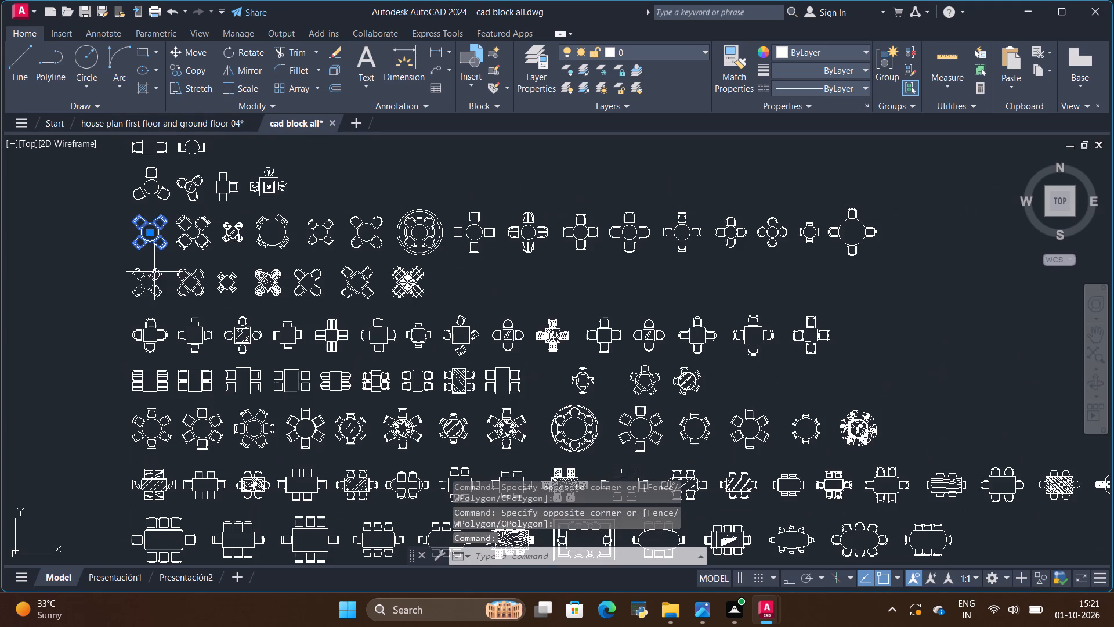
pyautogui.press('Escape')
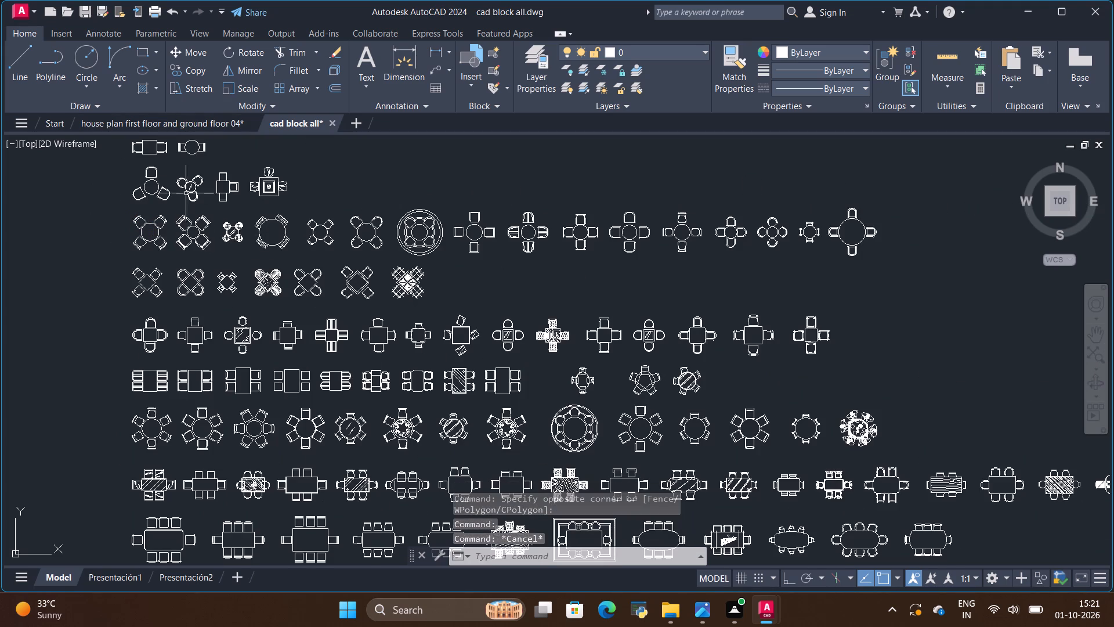
# Copy the small rectangular four-chair dining table block with the inset tabletop, from the row below the square tables.
pyautogui.scroll(2, 320, 380)
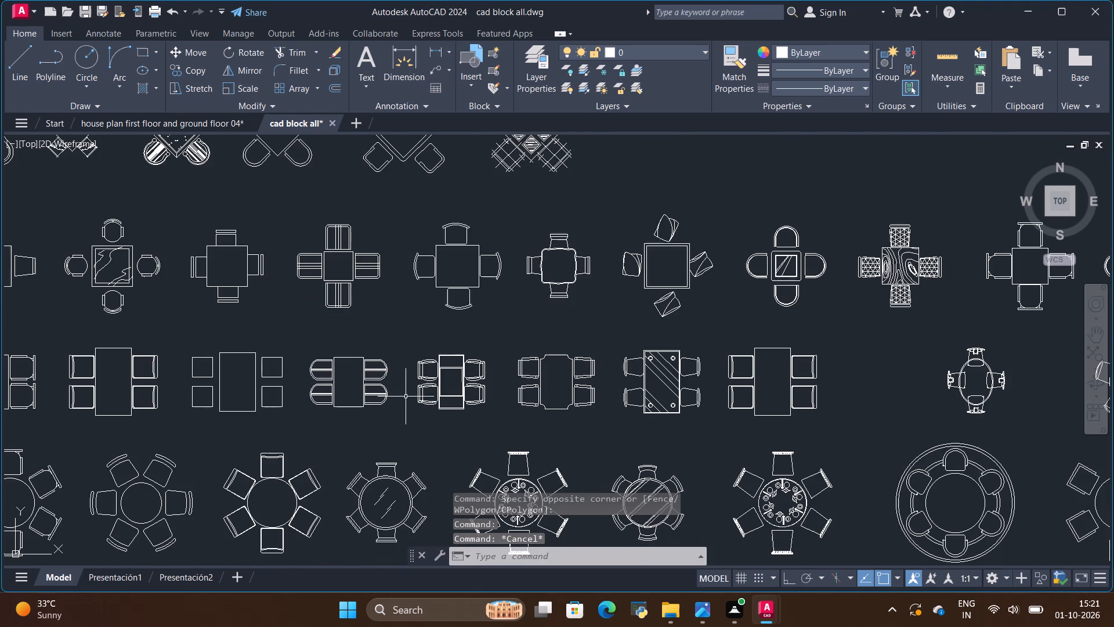
pyautogui.click(434, 388)
pyautogui.hotkey('ctrl', 'c')
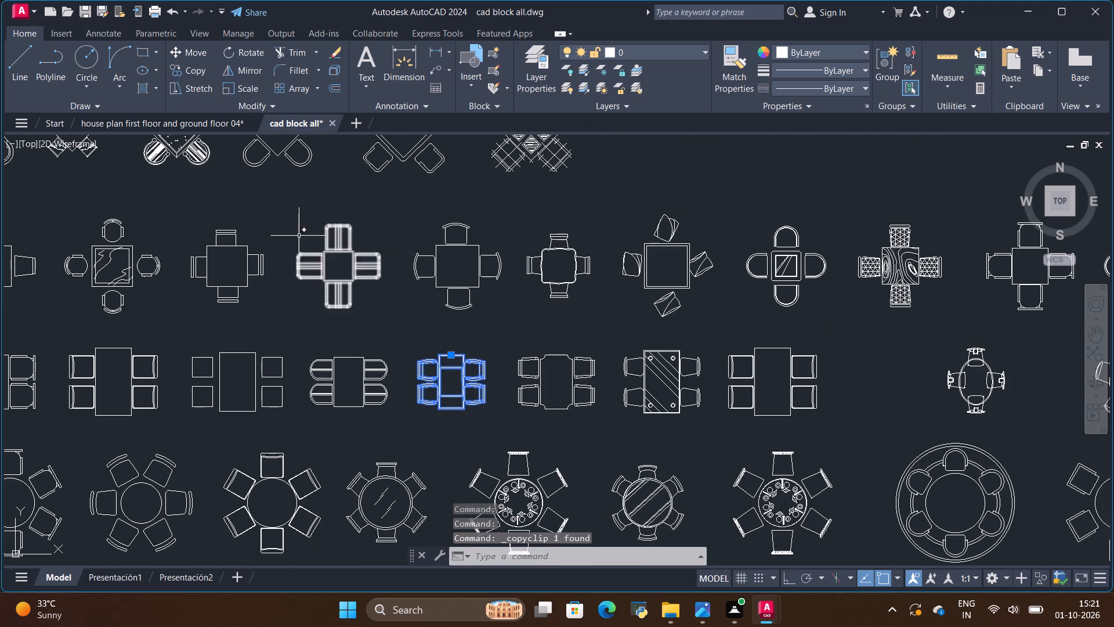
# Switch back to the house plan drawing and paste the dining table block into the empty area right of the plan.
pyautogui.click(182, 119)
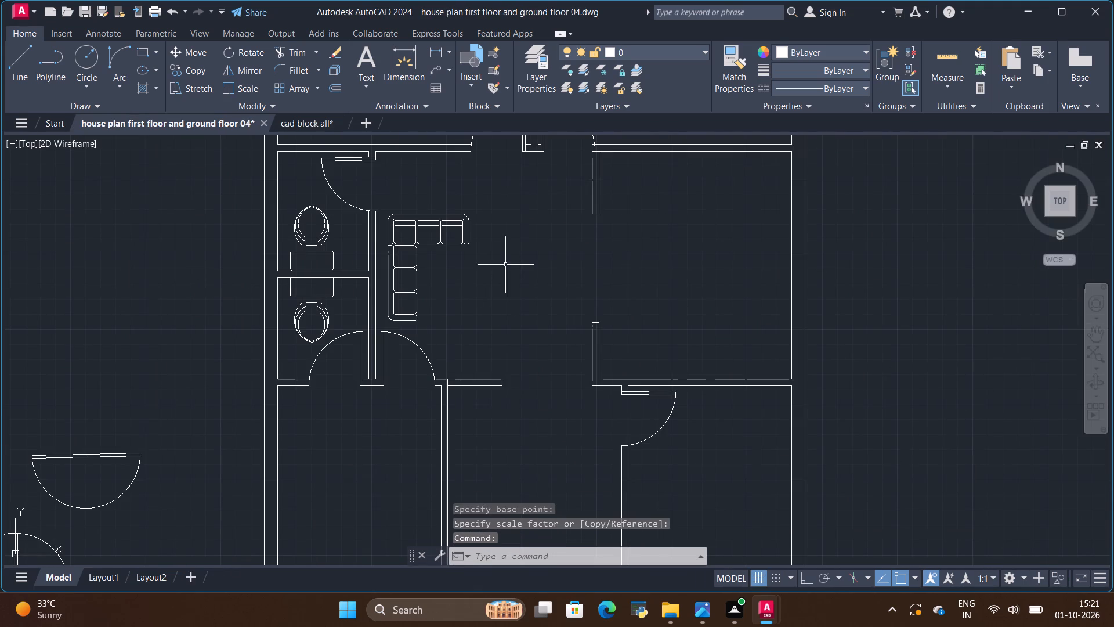
pyautogui.scroll(-3, 364, 338)
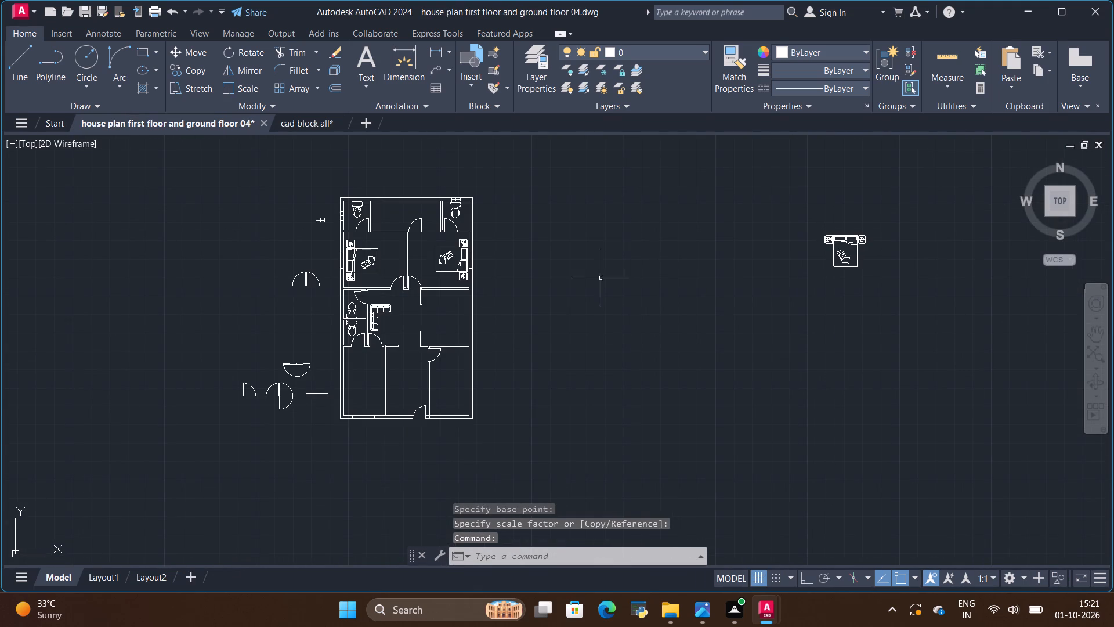
pyautogui.click(569, 230)
pyautogui.hotkey('ctrl', 'v')
pyautogui.moveTo(567, 259); pyautogui.dragTo(578, 330)
pyautogui.click(571, 408)
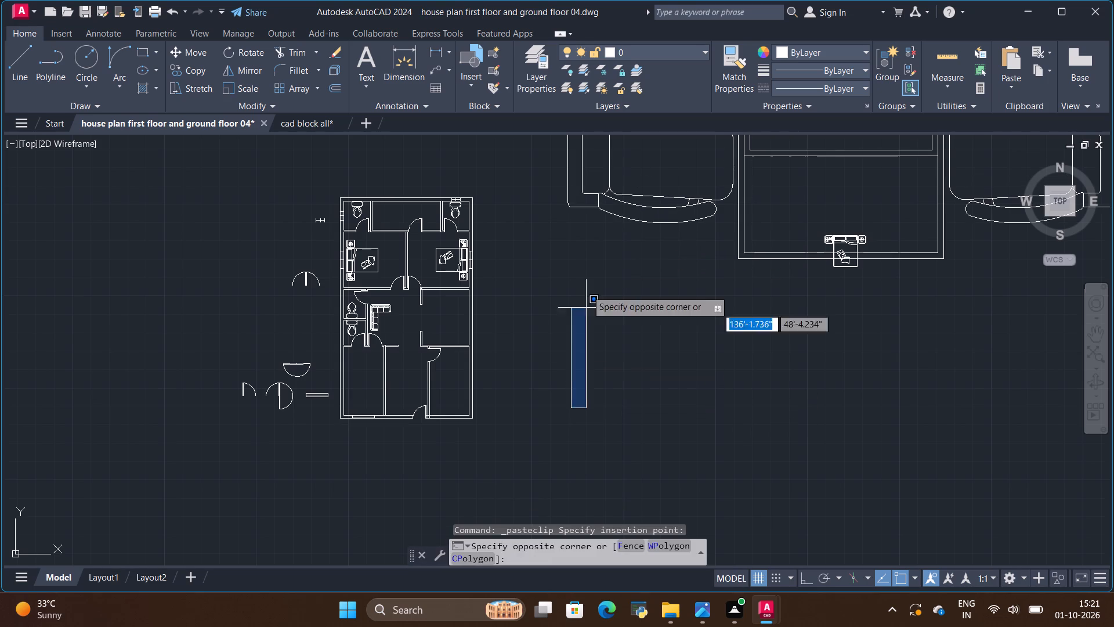
# Scale the oversized dining table block down to about 0.06 of its size from the tabletop's lower-left corner.
pyautogui.click(596, 211)
pyautogui.click(596, 207)
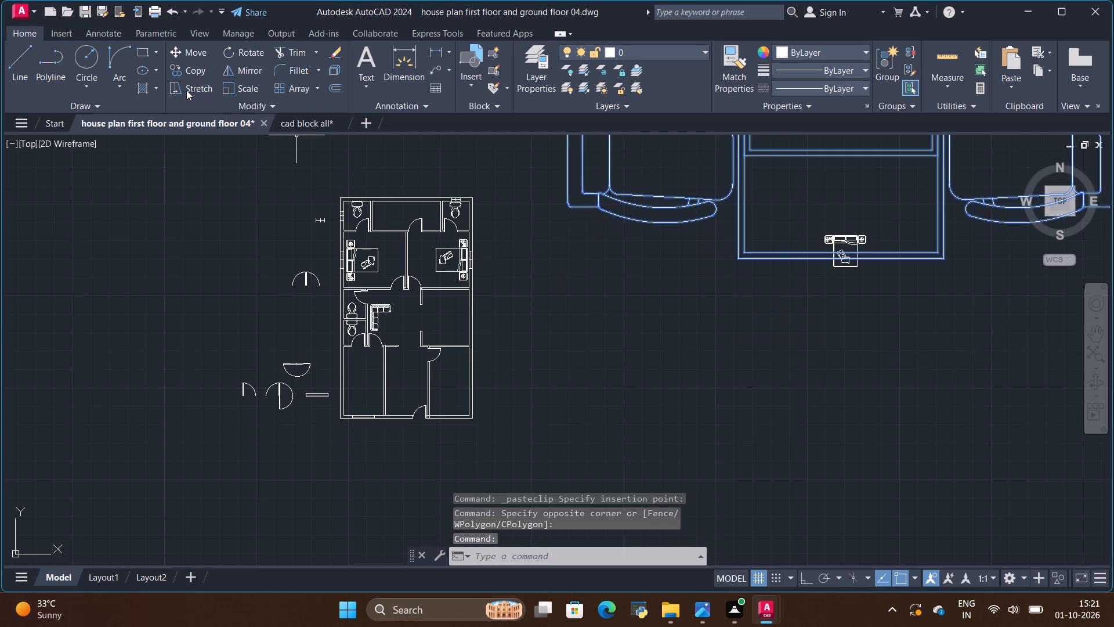
pyautogui.click(250, 84)
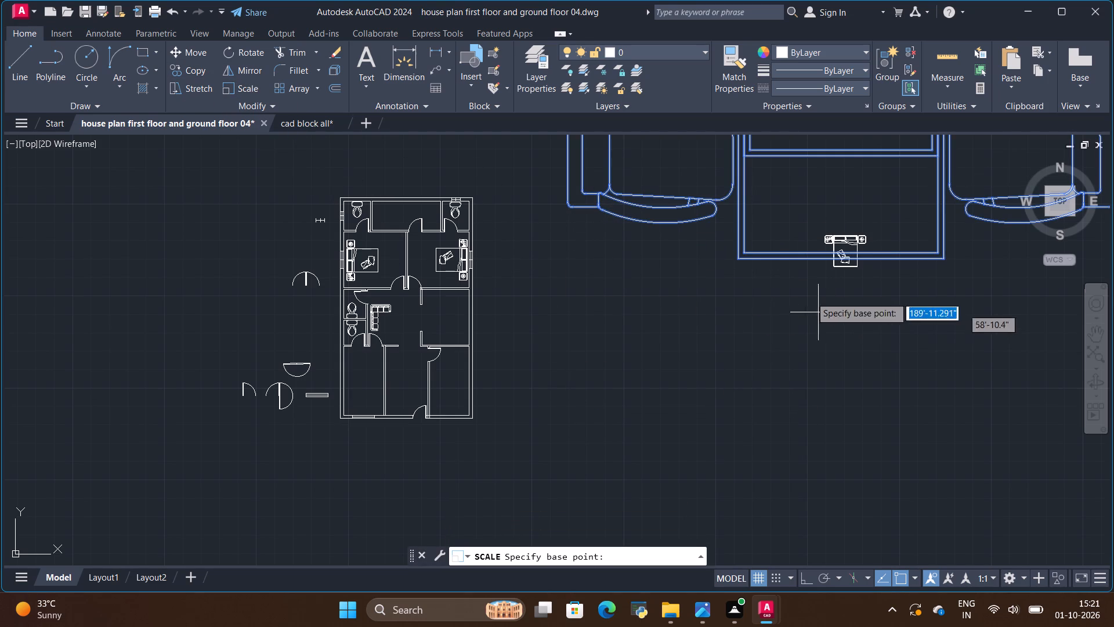
pyautogui.click(735, 258)
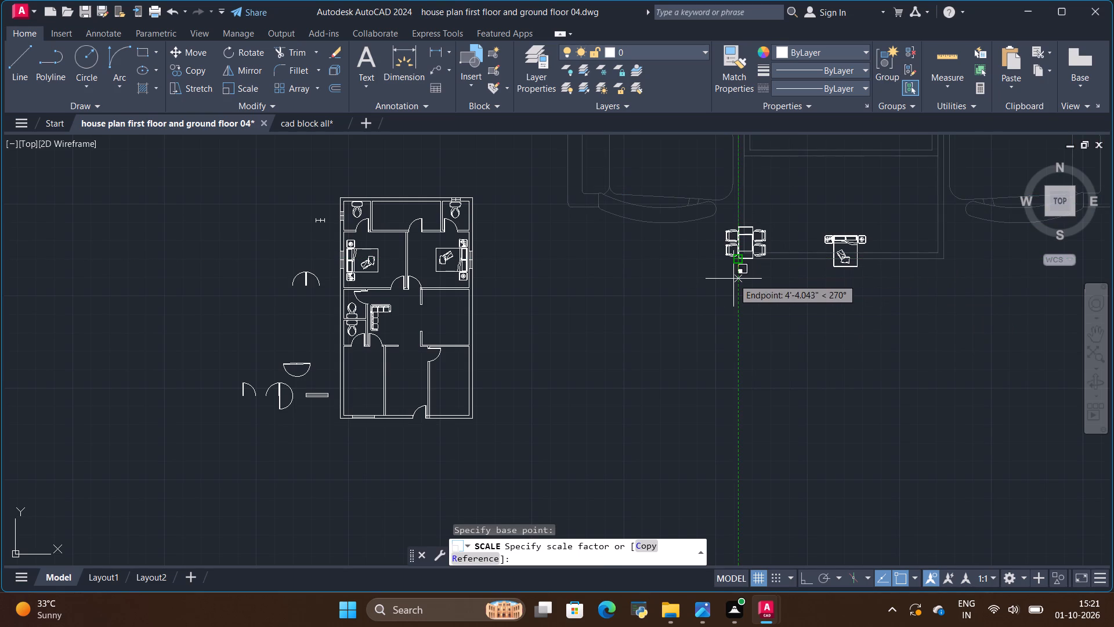
pyautogui.click(736, 275)
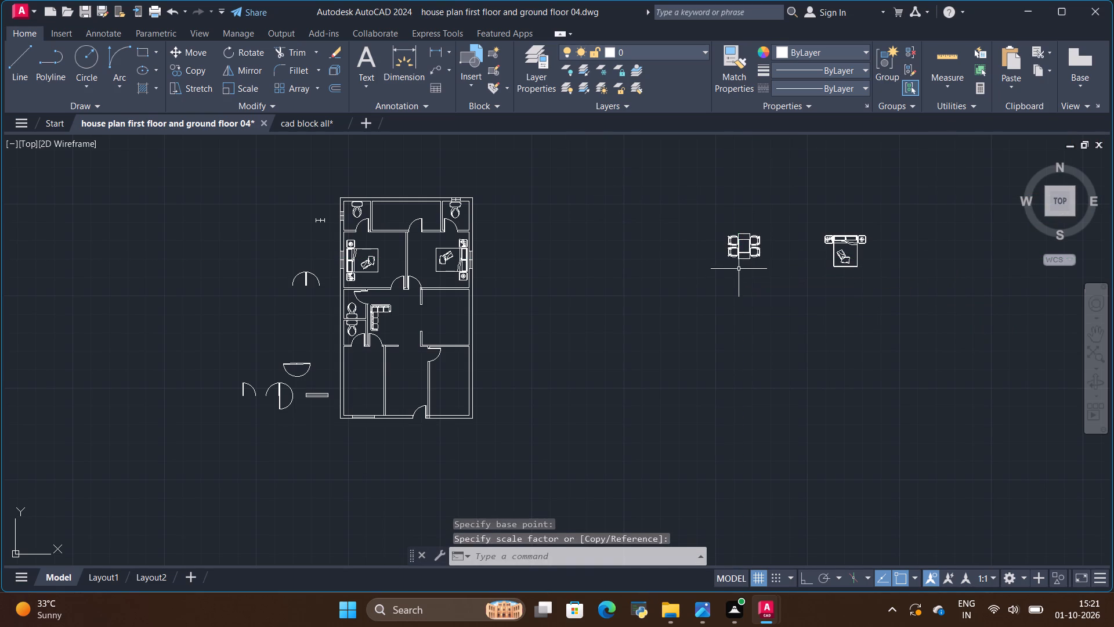
# Move the dining table block into the hall, just right of the L-shaped sofa.
pyautogui.click(739, 257)
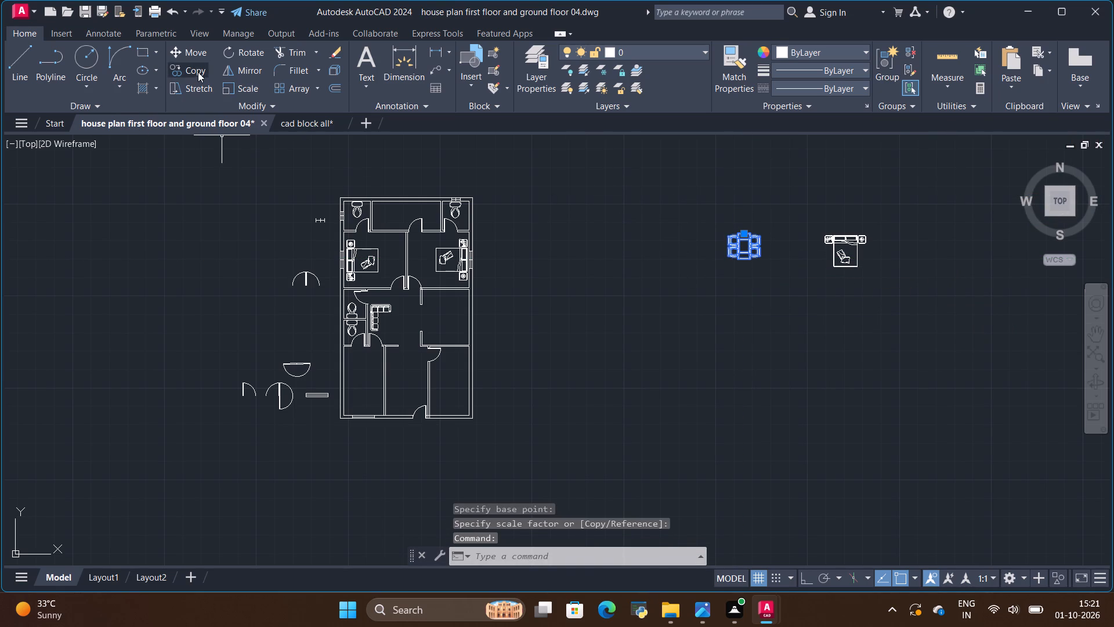
pyautogui.click(197, 48)
pyautogui.scroll(1, 702, 247)
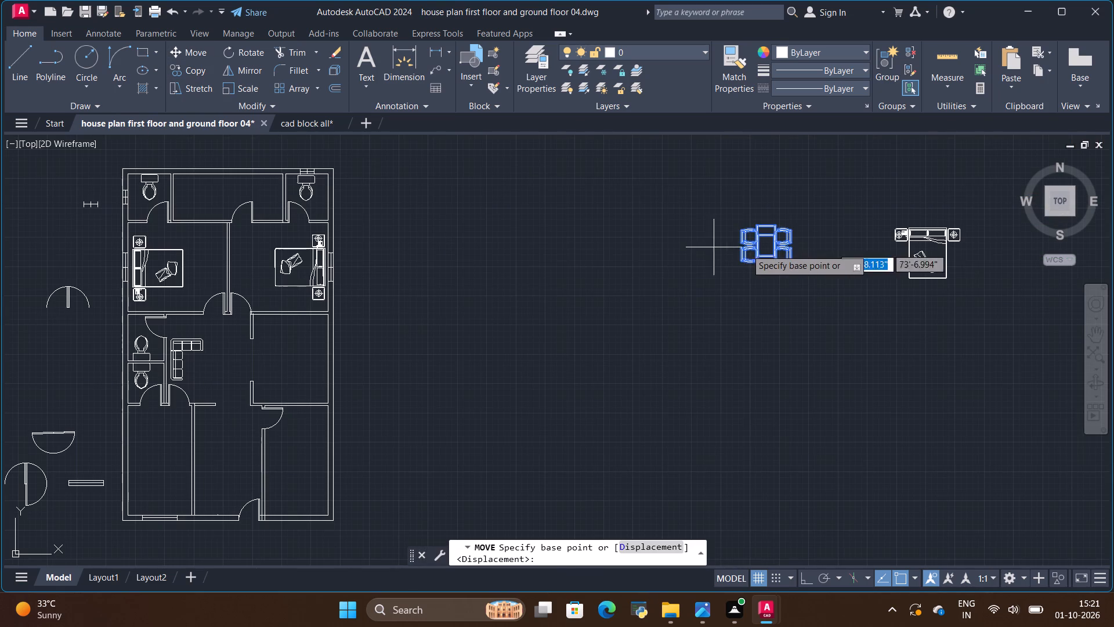
pyautogui.click(749, 260)
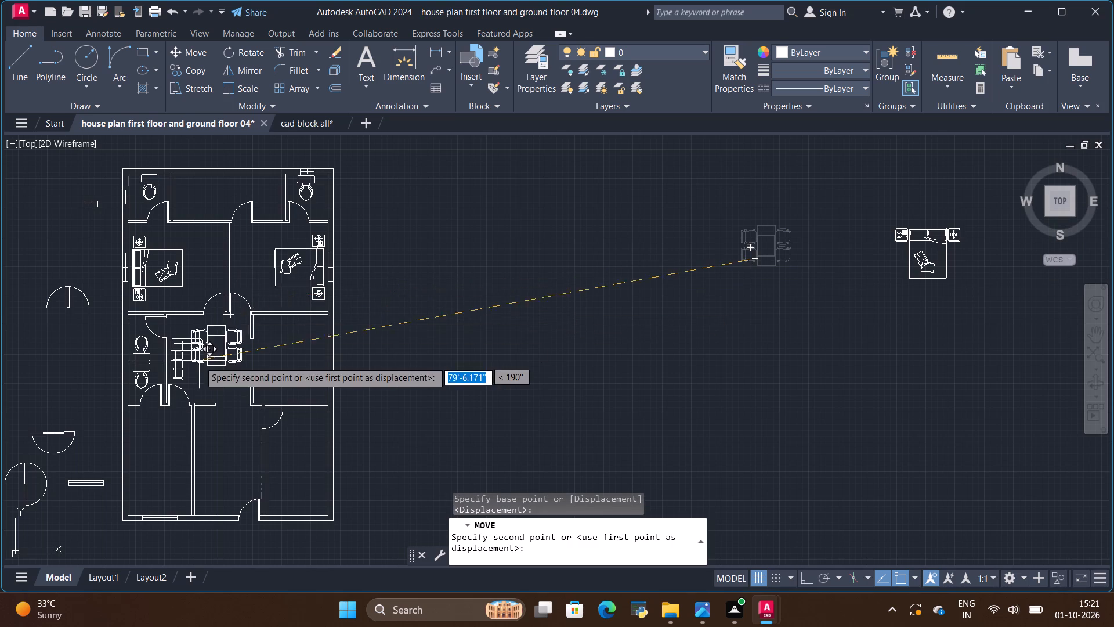
pyautogui.scroll(2, 215, 382)
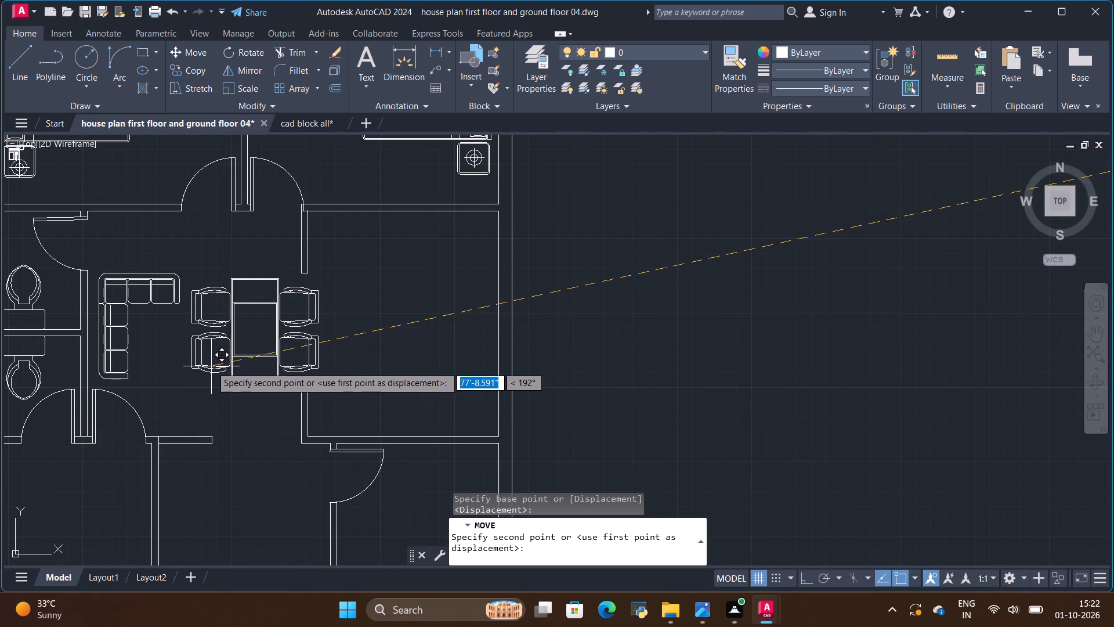
pyautogui.click(208, 366)
# Scale the dining table block in the hall down by a factor of about 0.8 from its lower-left chair.
pyautogui.click(218, 359)
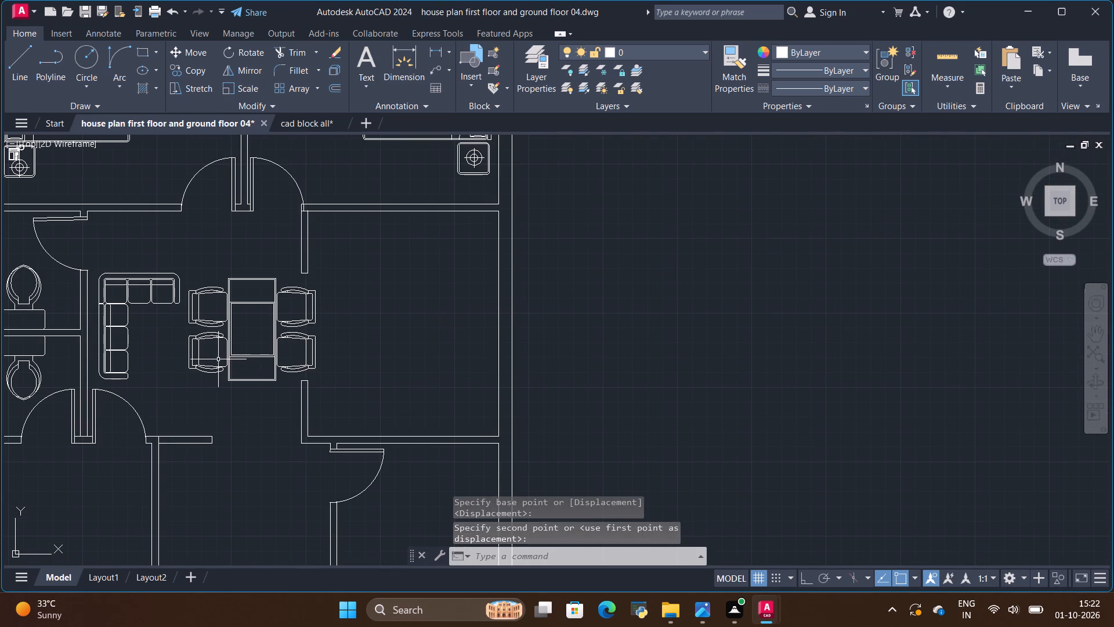
pyautogui.click(236, 356)
pyautogui.click(235, 362)
pyautogui.click(235, 357)
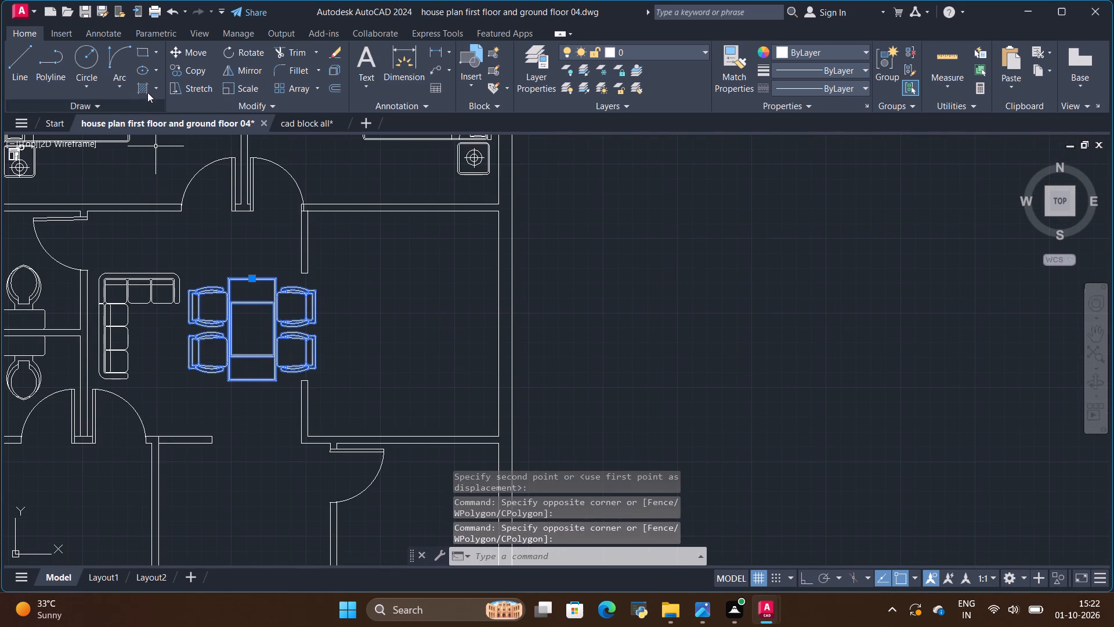
pyautogui.click(256, 89)
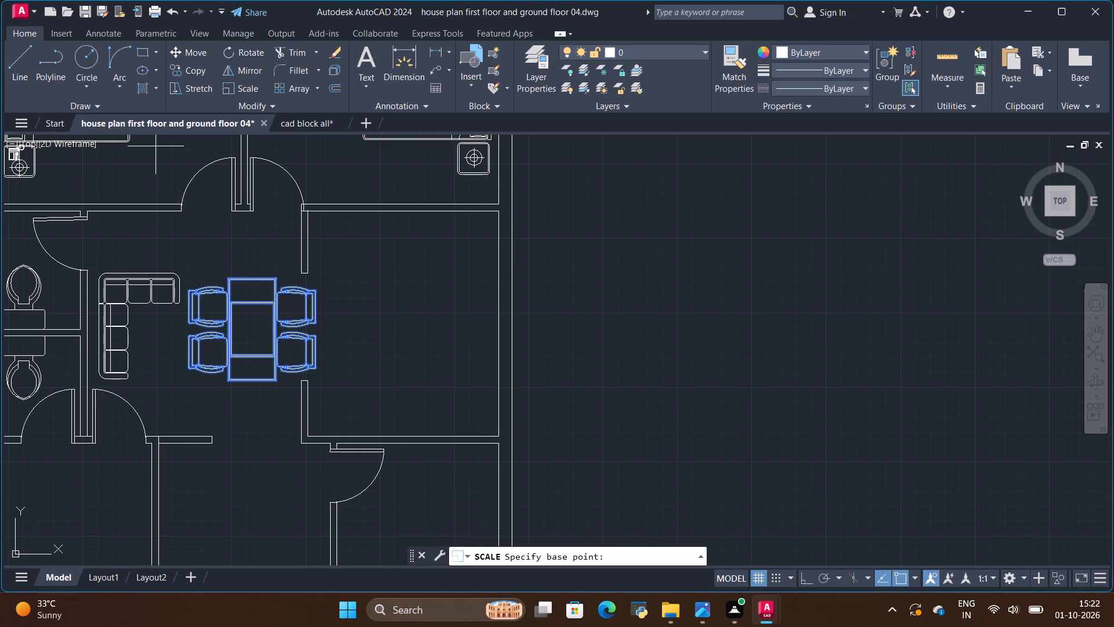
pyautogui.click(191, 362)
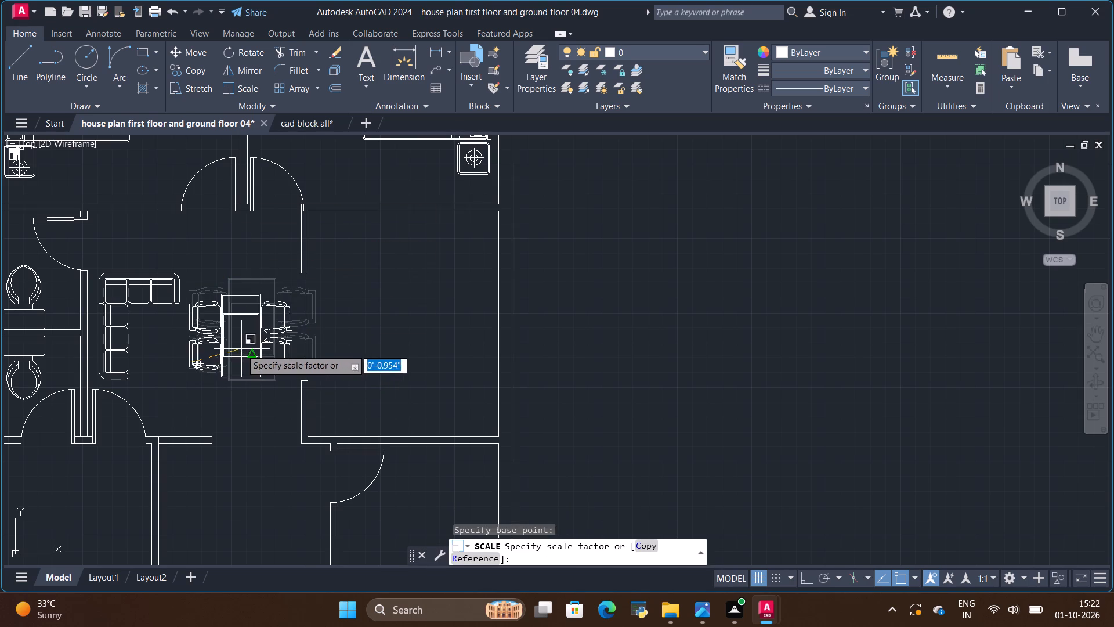
pyautogui.click(243, 349)
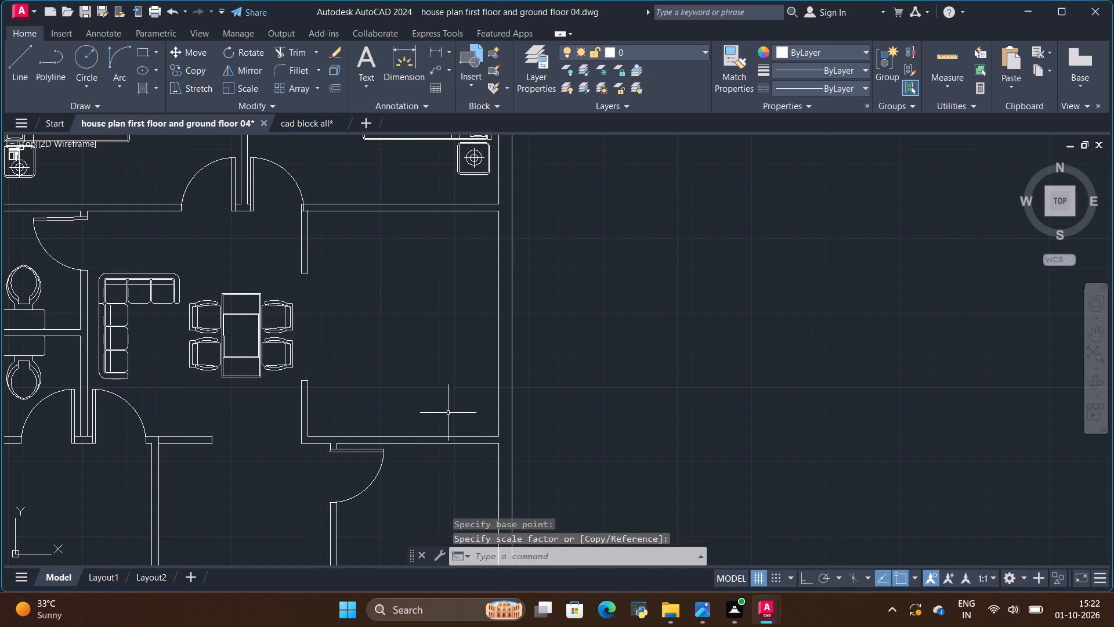
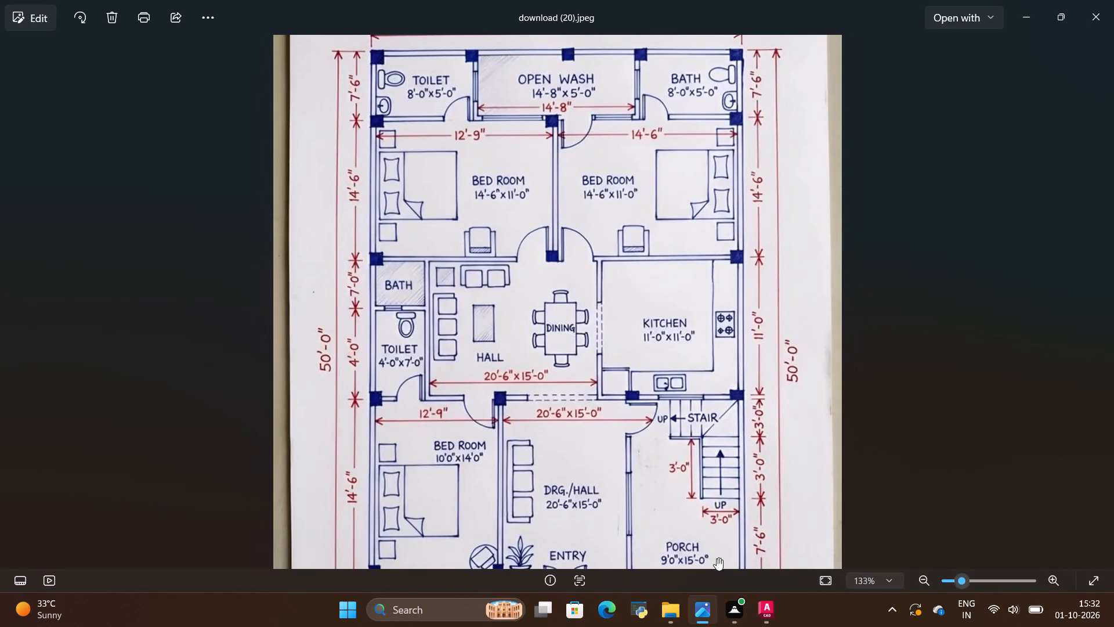
# Switch back to AutoCAD and copy the right-hand bedroom's outer-wall window to about midway along the kitchen's outer wall.
pyautogui.click(763, 603)
pyautogui.click(699, 545)
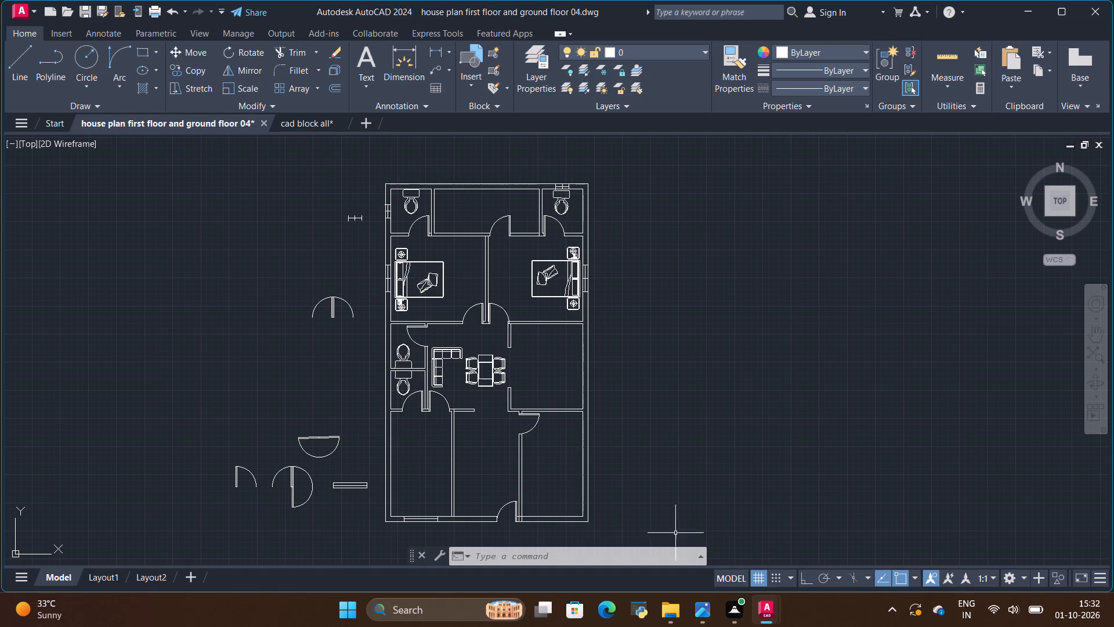
pyautogui.scroll(2, 542, 313)
pyautogui.scroll(1, 537, 217)
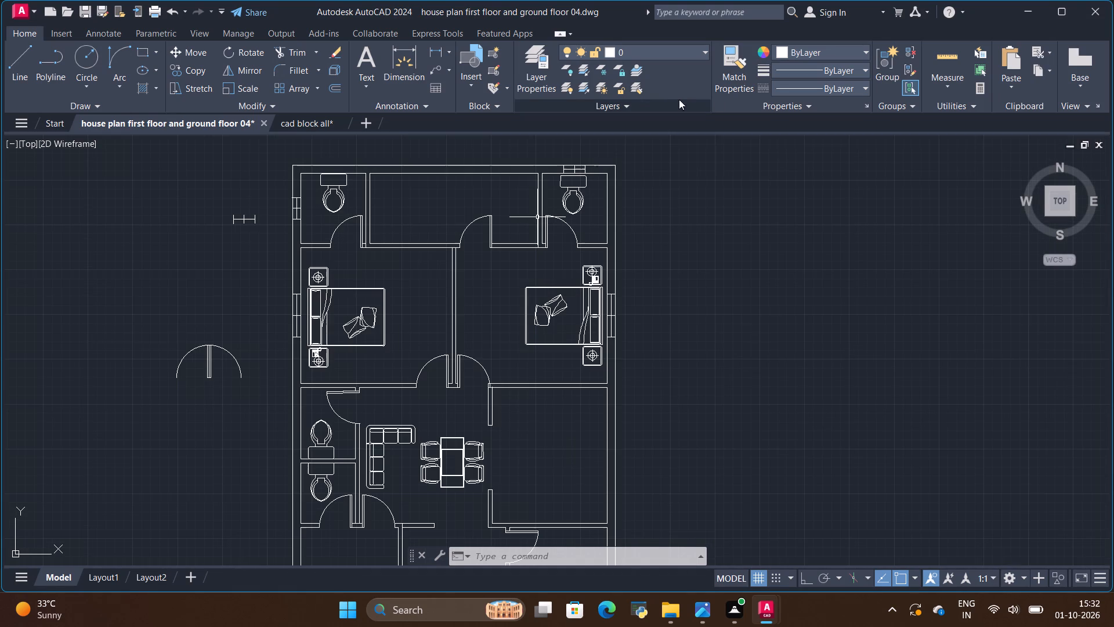
pyautogui.scroll(-1, 732, 99)
pyautogui.scroll(-2, 691, 327)
pyautogui.scroll(2, 682, 341)
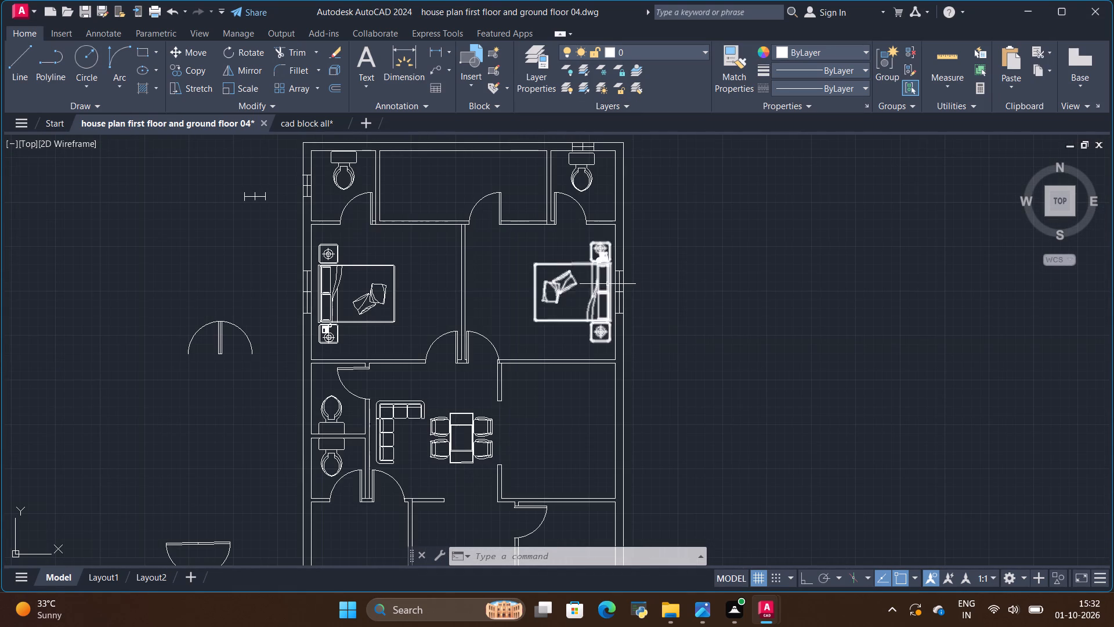
pyautogui.scroll(2, 621, 280)
pyautogui.click(612, 293)
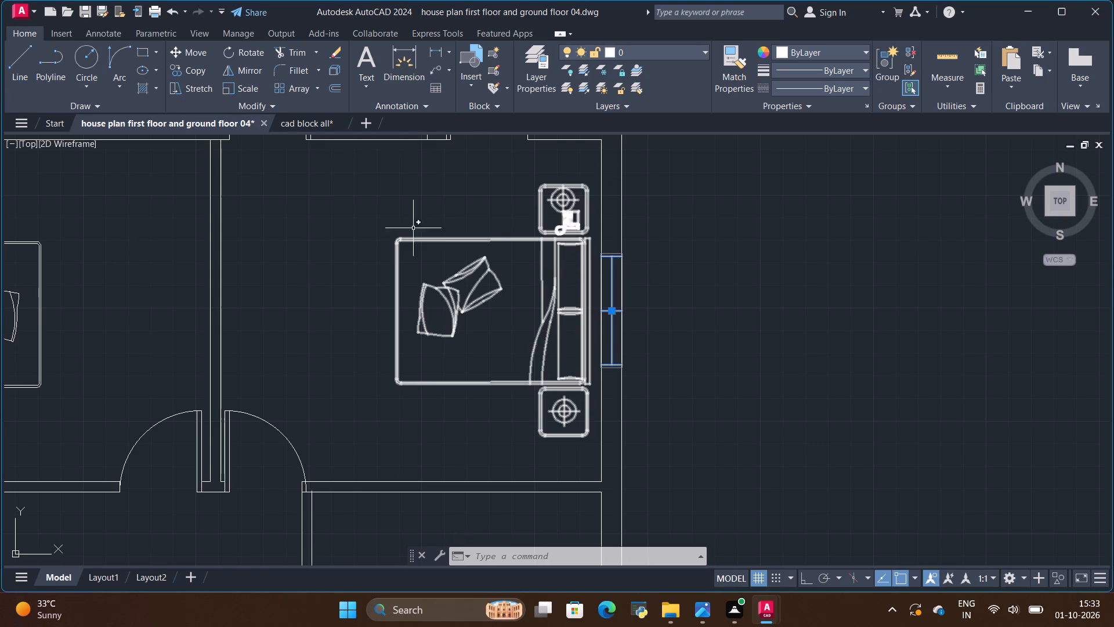
pyautogui.click(192, 66)
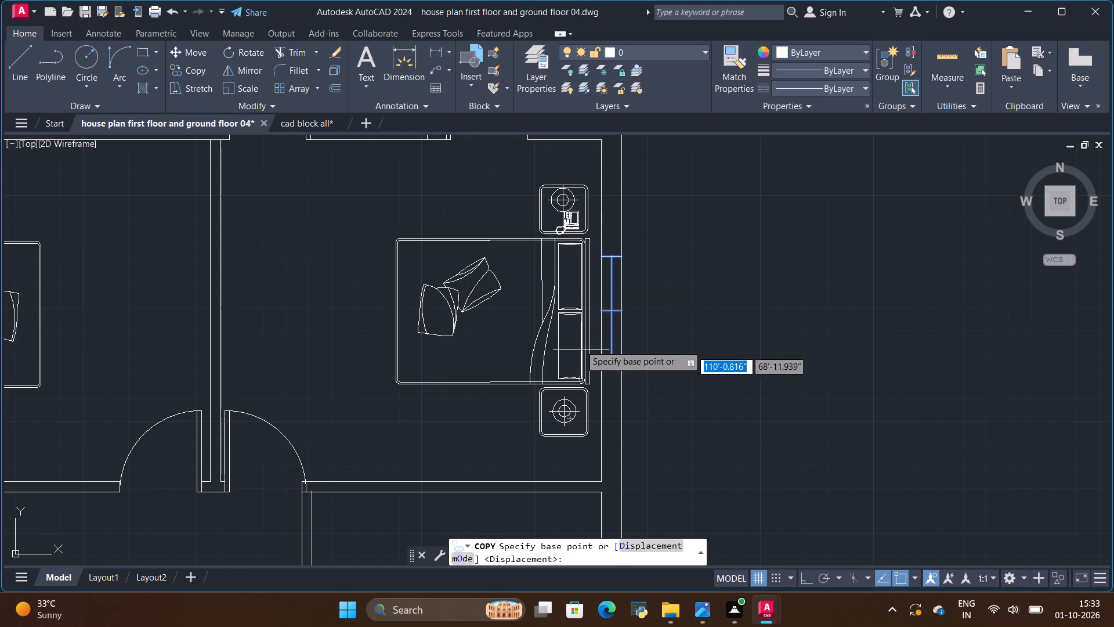
pyautogui.click(600, 311)
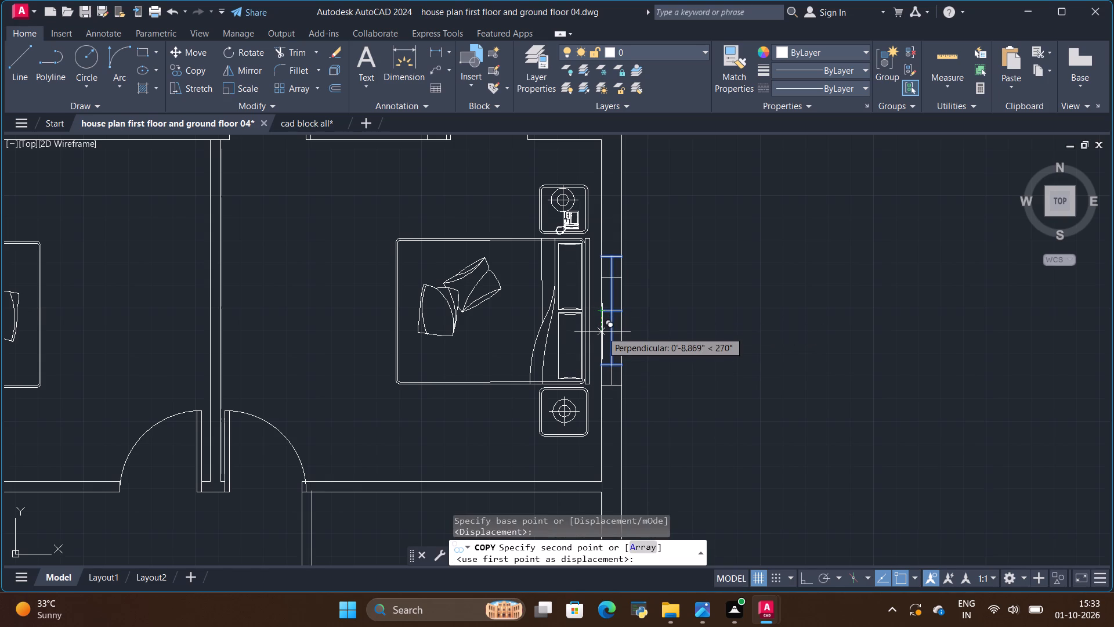
pyautogui.scroll(-1, 602, 327)
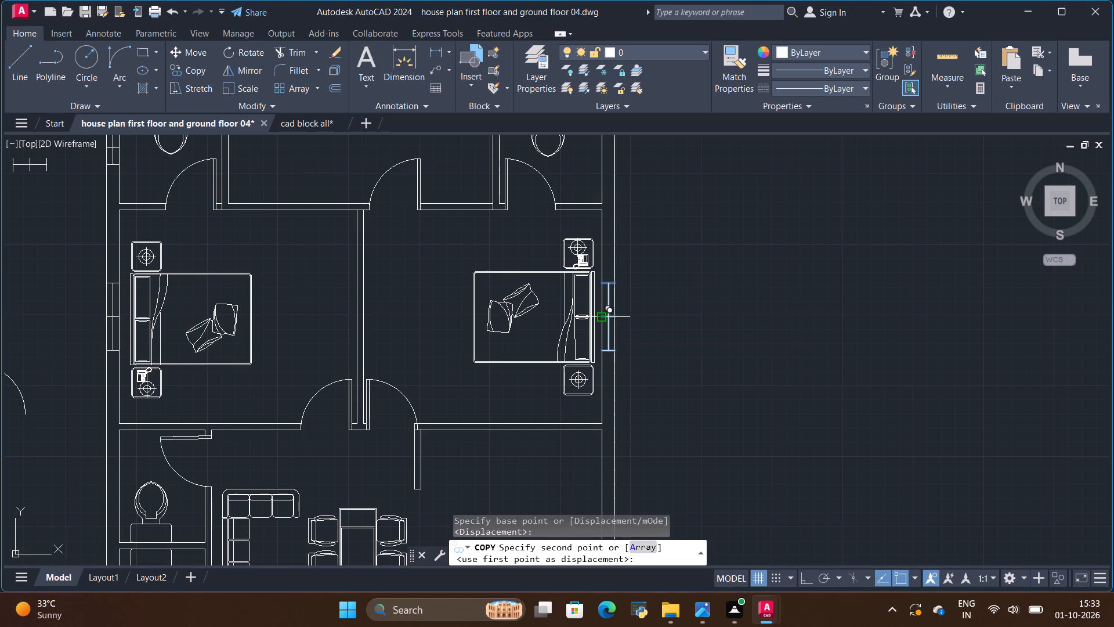
pyautogui.scroll(-2, 656, 370)
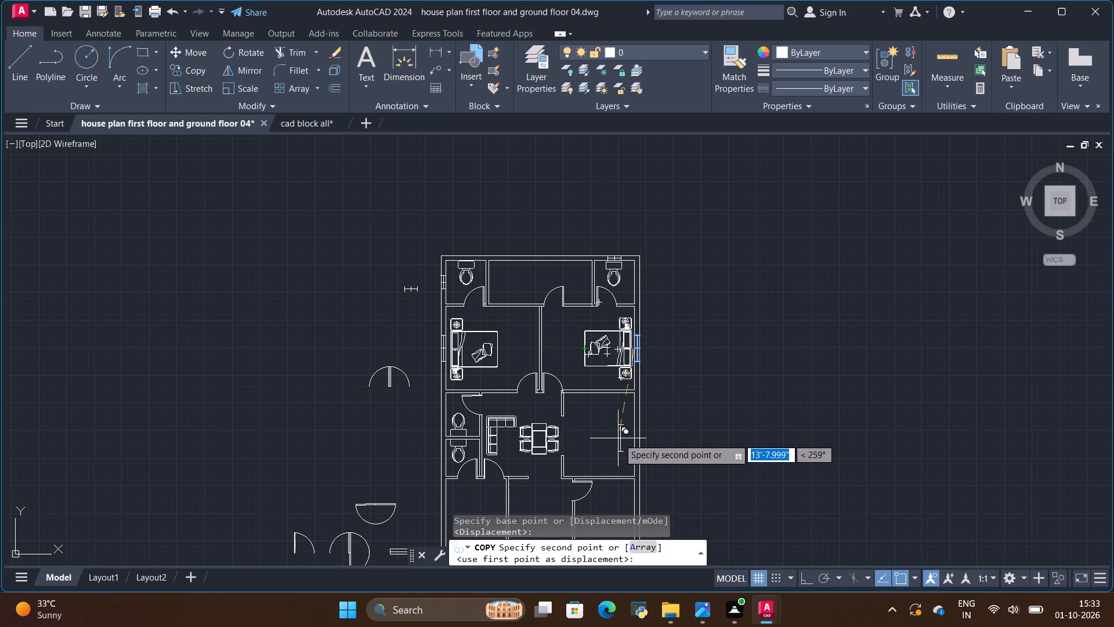
pyautogui.scroll(-1, 572, 401)
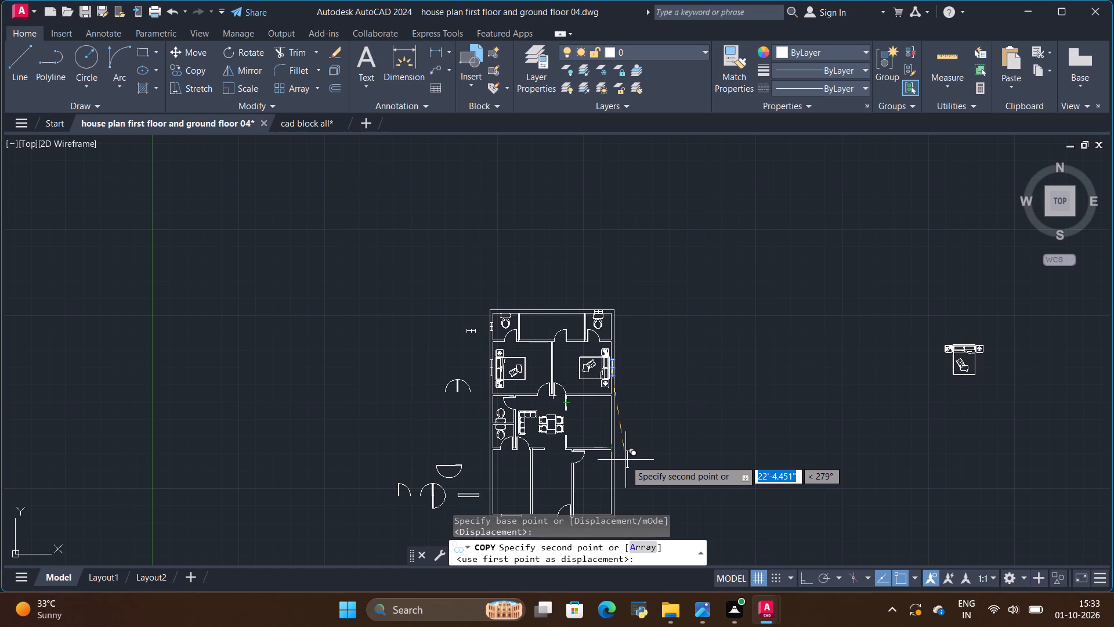
pyautogui.scroll(3, 621, 477)
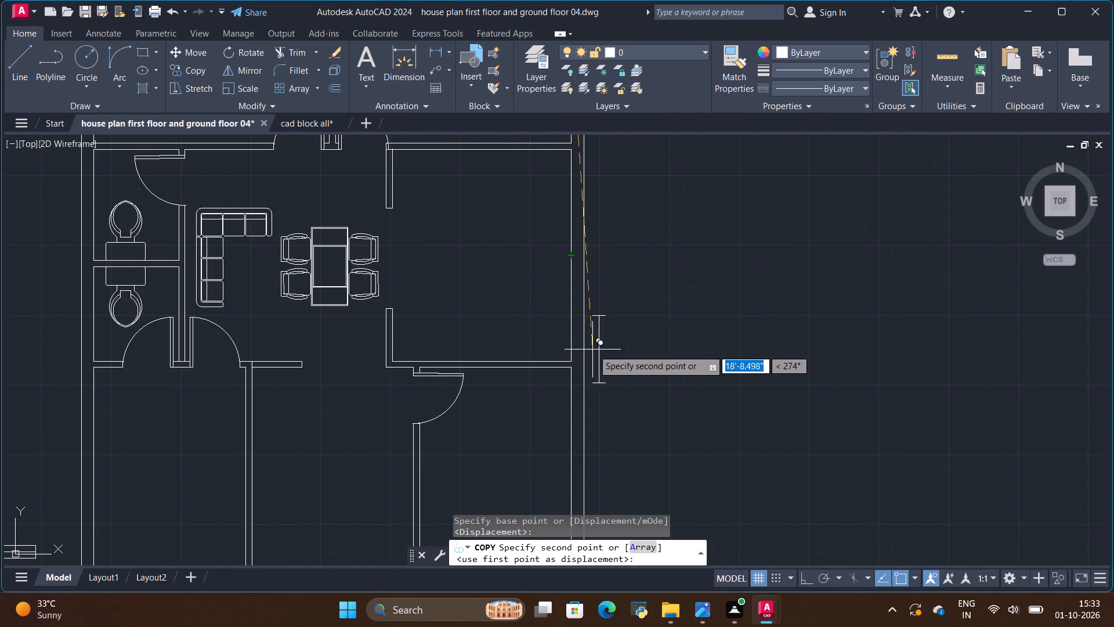
pyautogui.scroll(-1, 594, 348)
pyautogui.scroll(2, 586, 302)
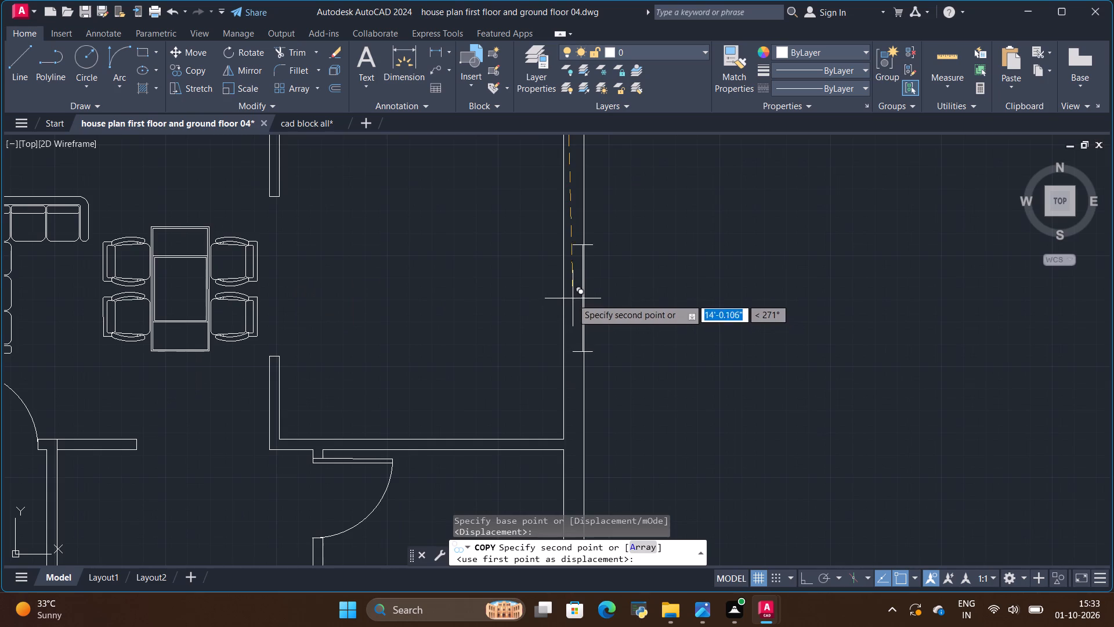
pyautogui.click(563, 272)
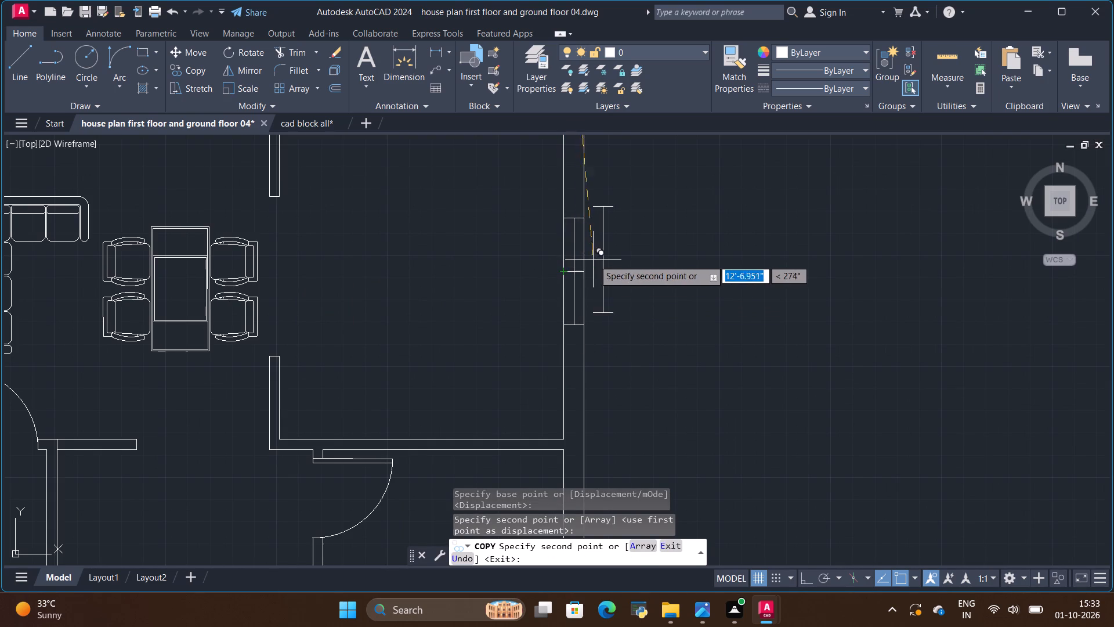
pyautogui.scroll(-3, 606, 263)
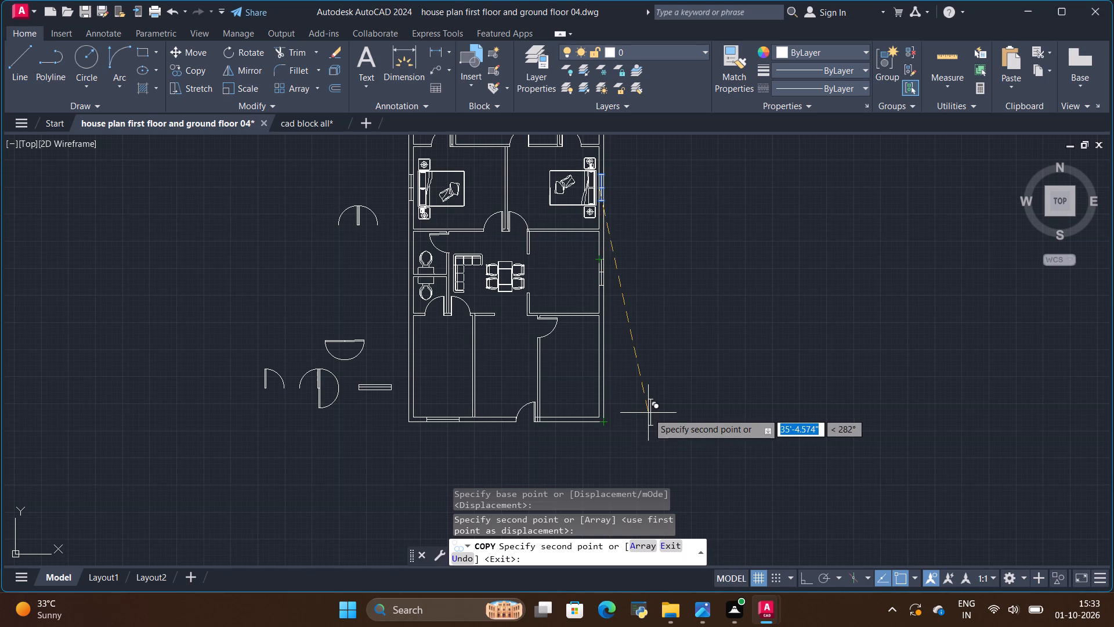
pyautogui.press('Escape')
pyautogui.scroll(2, 609, 202)
pyautogui.scroll(-2, 600, 223)
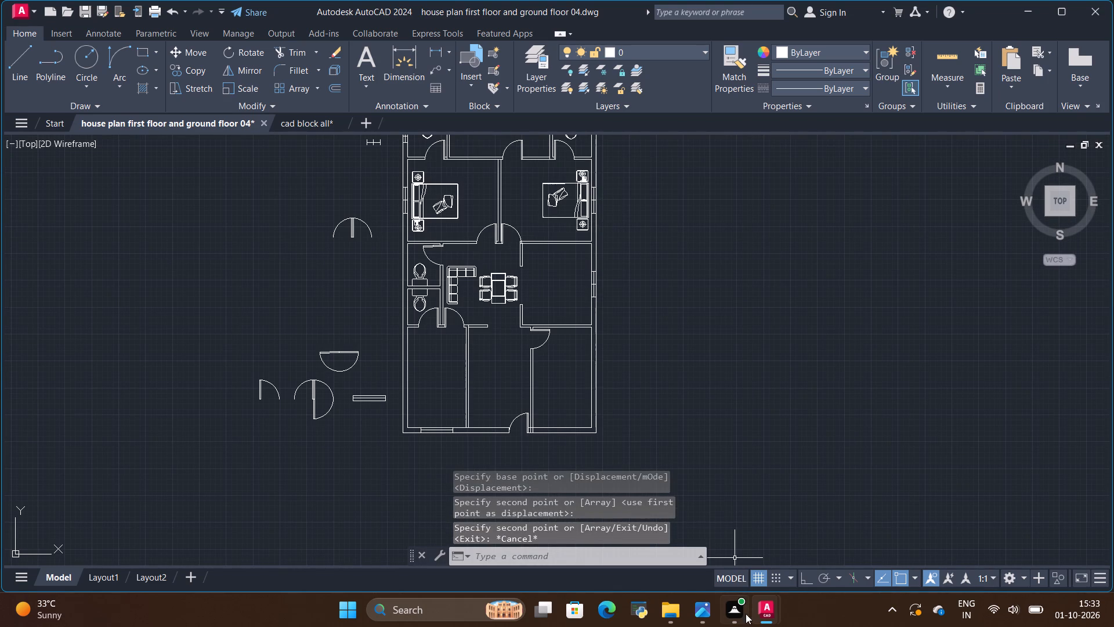
# Switch to the reference floor plan image and examine the whole ground floor layout.
pyautogui.click(716, 614)
pyautogui.scroll(-2, 623, 385)
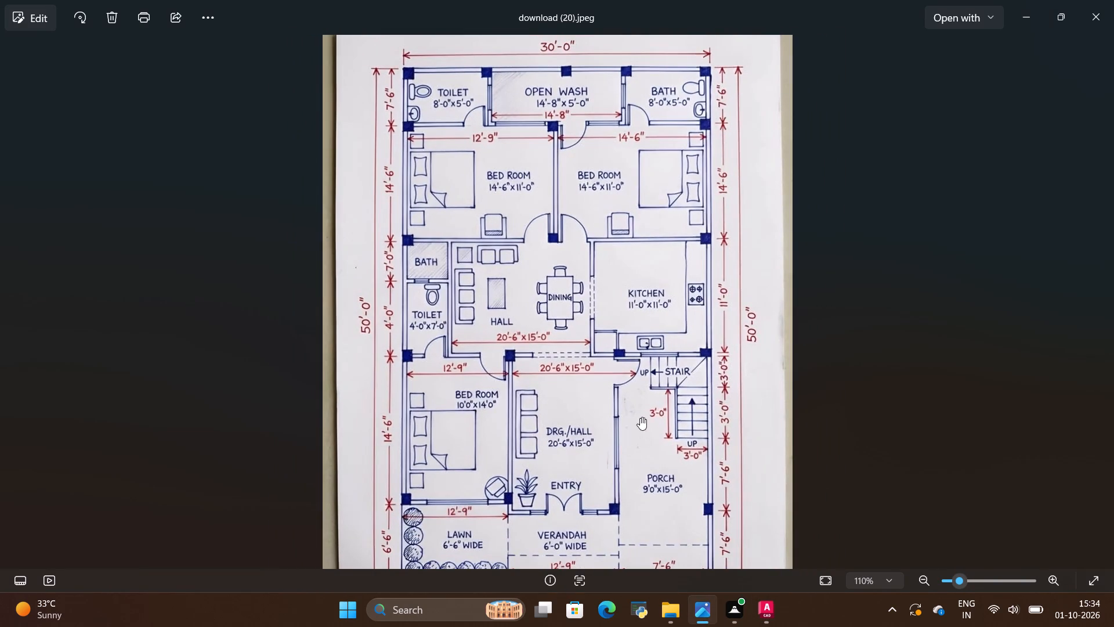
pyautogui.scroll(-1, 501, 396)
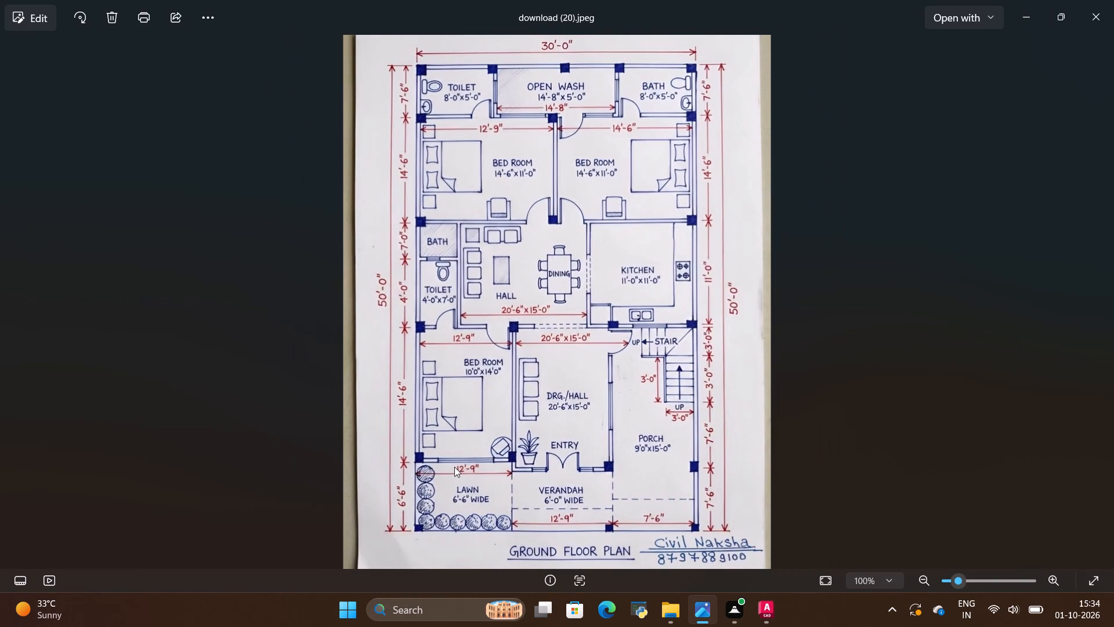
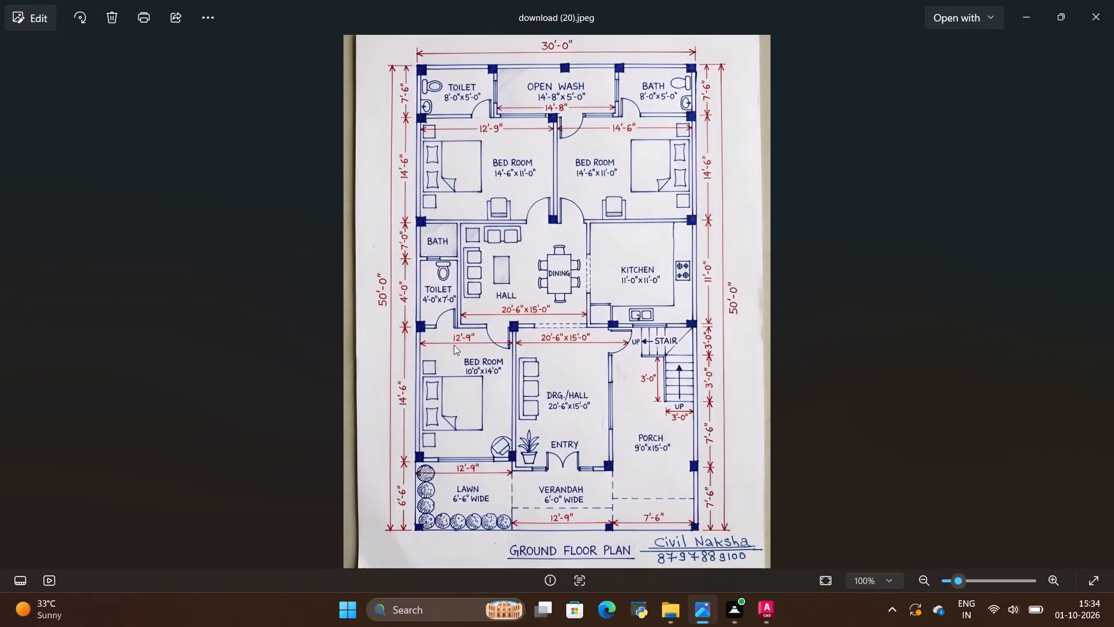
# Compare the reference floor plan's room furniture with the house plan drawing in AutoCAD, ending back in the drawing.
pyautogui.scroll(1, 453, 318)
pyautogui.scroll(2, 410, 452)
pyautogui.scroll(-2, 407, 452)
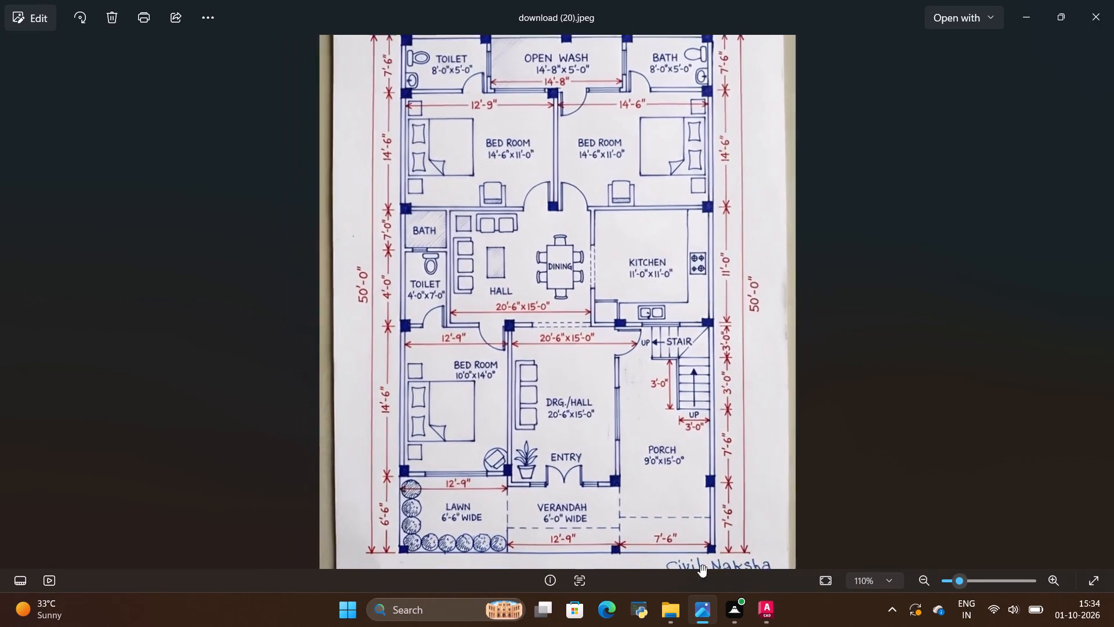
pyautogui.click(767, 608)
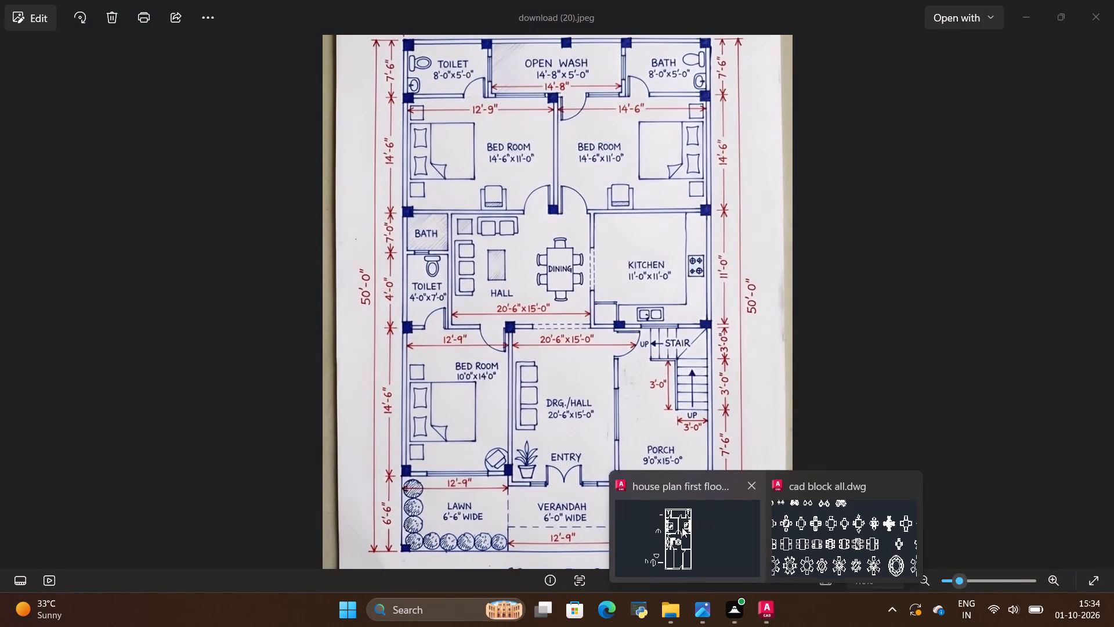
pyautogui.click(681, 532)
pyautogui.scroll(-2, 449, 310)
pyautogui.scroll(2, 453, 294)
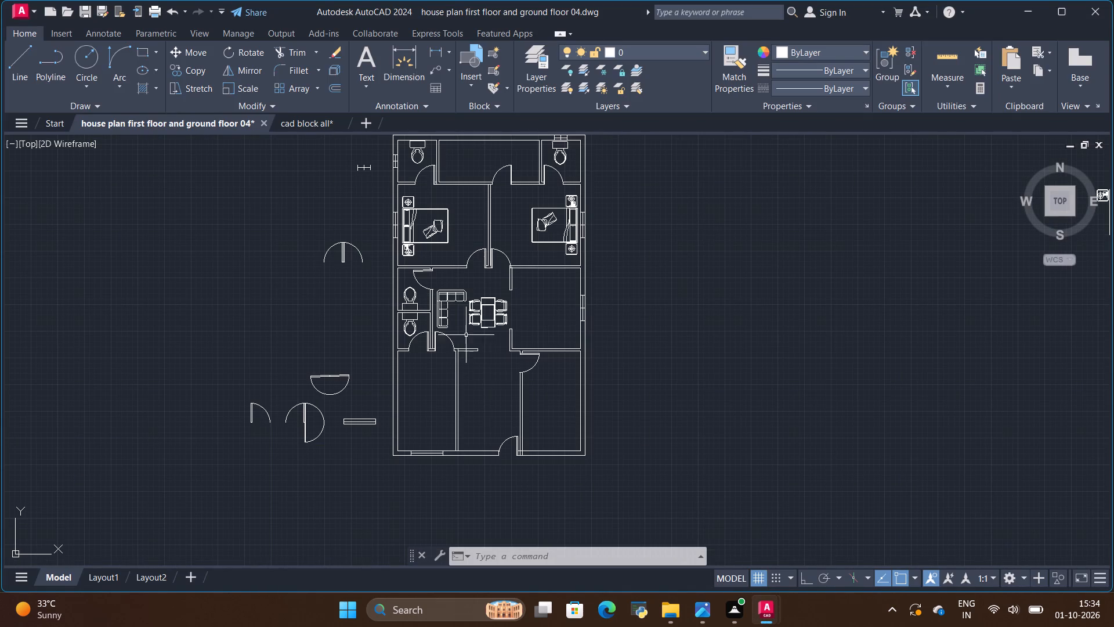
pyautogui.scroll(1, 488, 400)
pyautogui.scroll(-1, 488, 402)
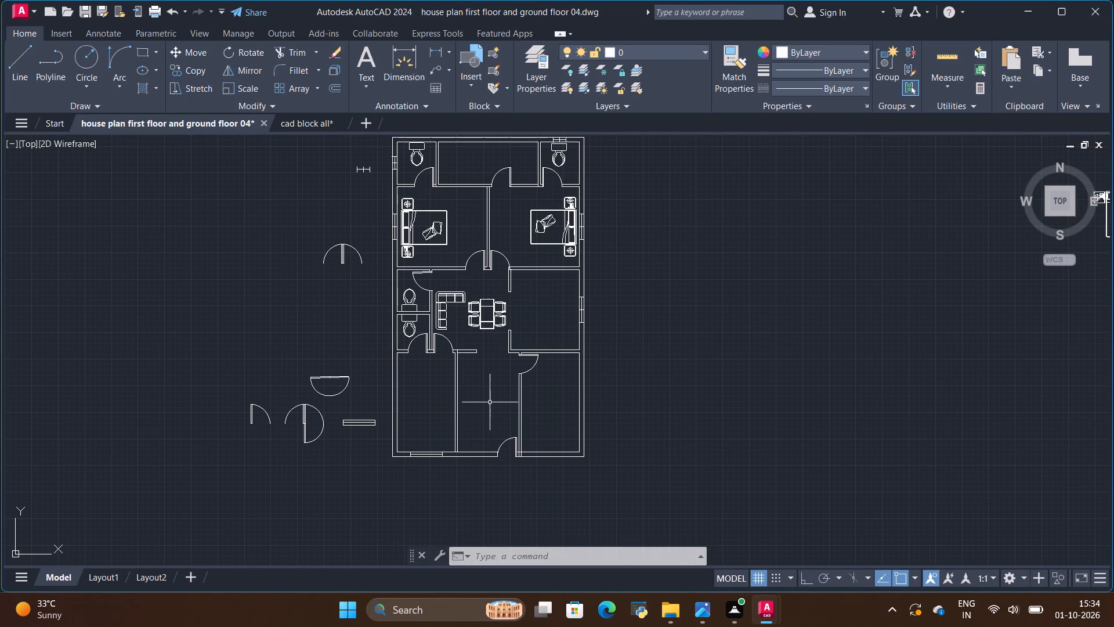
pyautogui.scroll(-1, 490, 402)
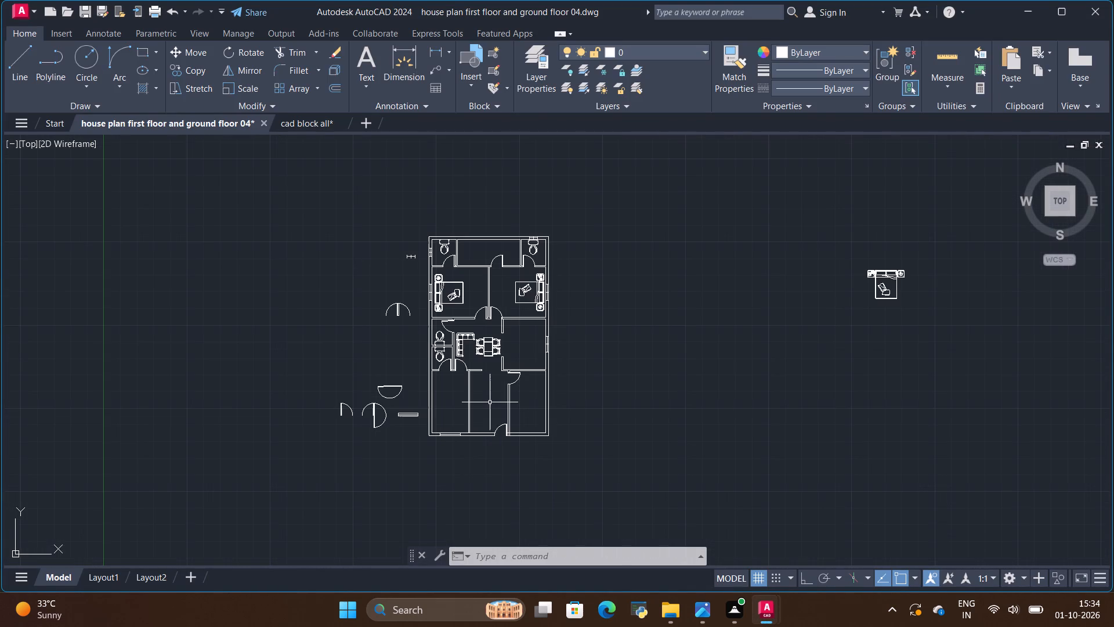
pyautogui.scroll(2, 527, 348)
pyautogui.scroll(-1, 527, 352)
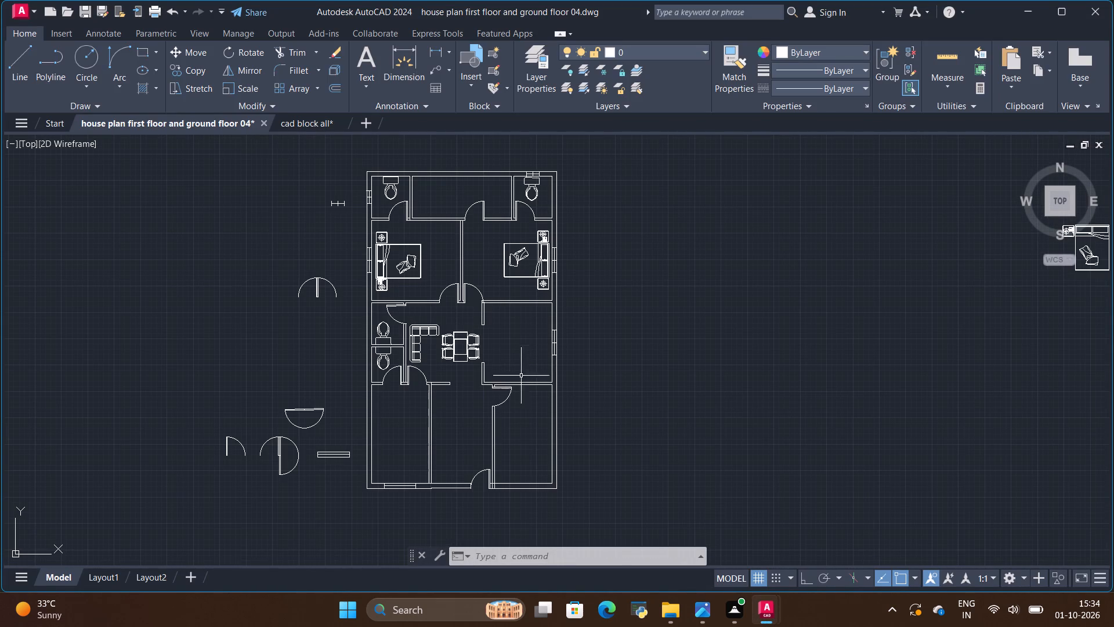
pyautogui.click(707, 603)
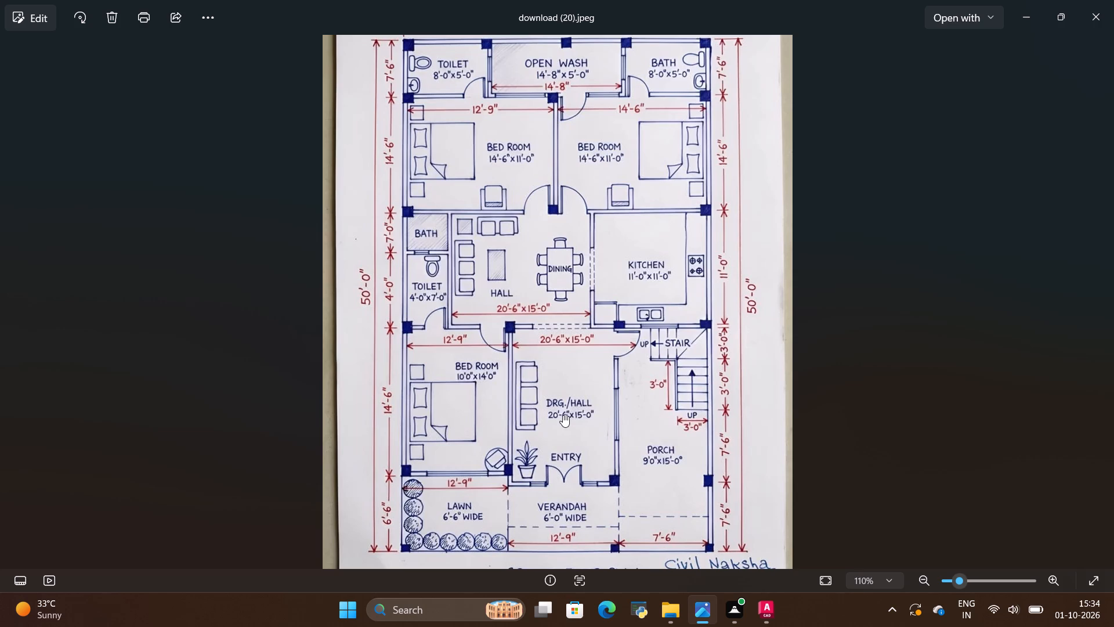
pyautogui.click(760, 613)
pyautogui.click(660, 535)
# Copy the upper-left bedroom's bed with side tables straight down into the lower-left bedroom, against its outer wall.
pyautogui.scroll(2, 353, 267)
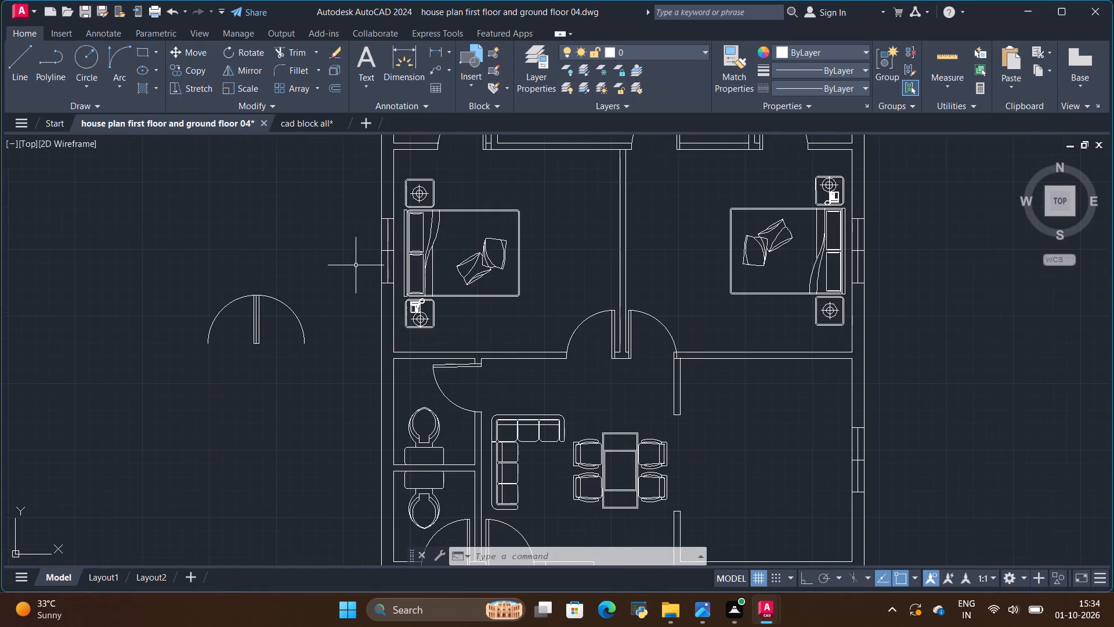
pyautogui.click(409, 263)
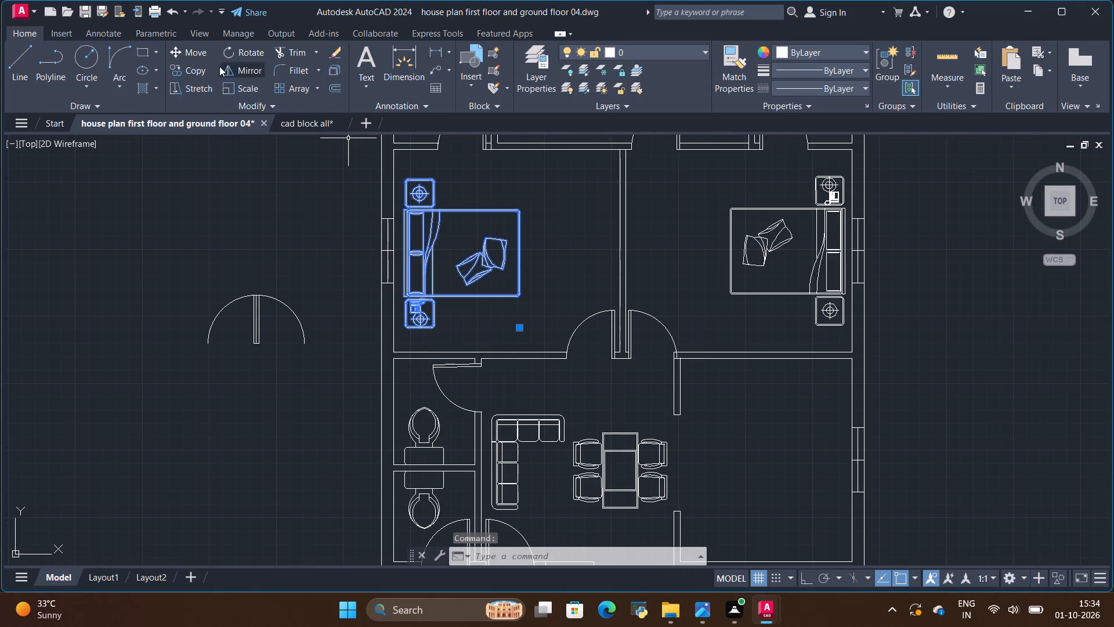
pyautogui.click(199, 74)
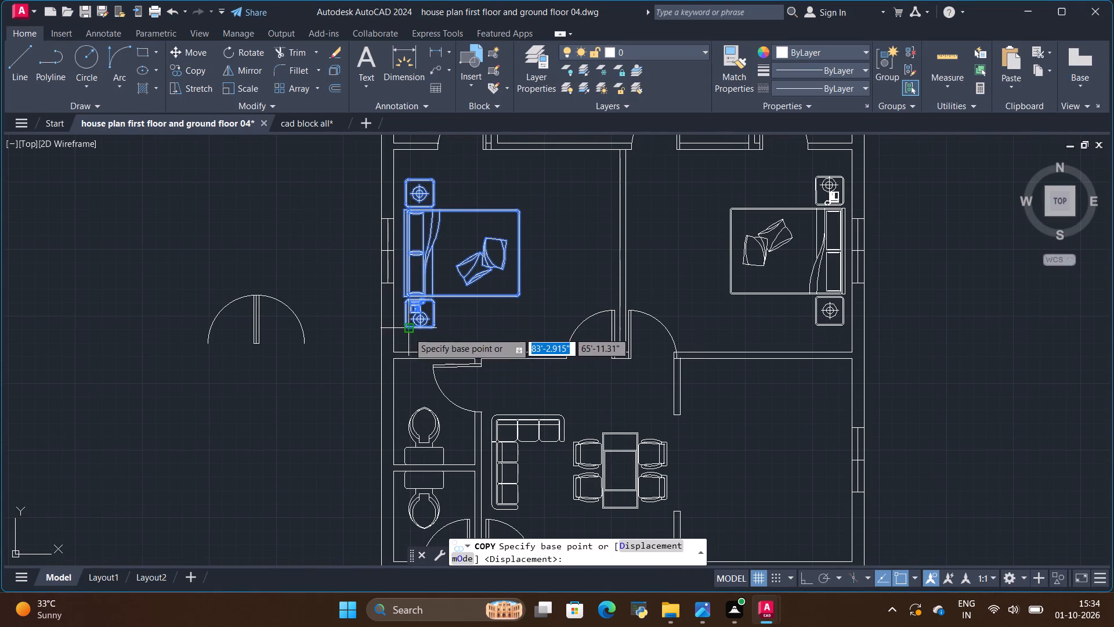
pyautogui.click(407, 332)
pyautogui.scroll(-3, 409, 300)
pyautogui.scroll(2, 417, 414)
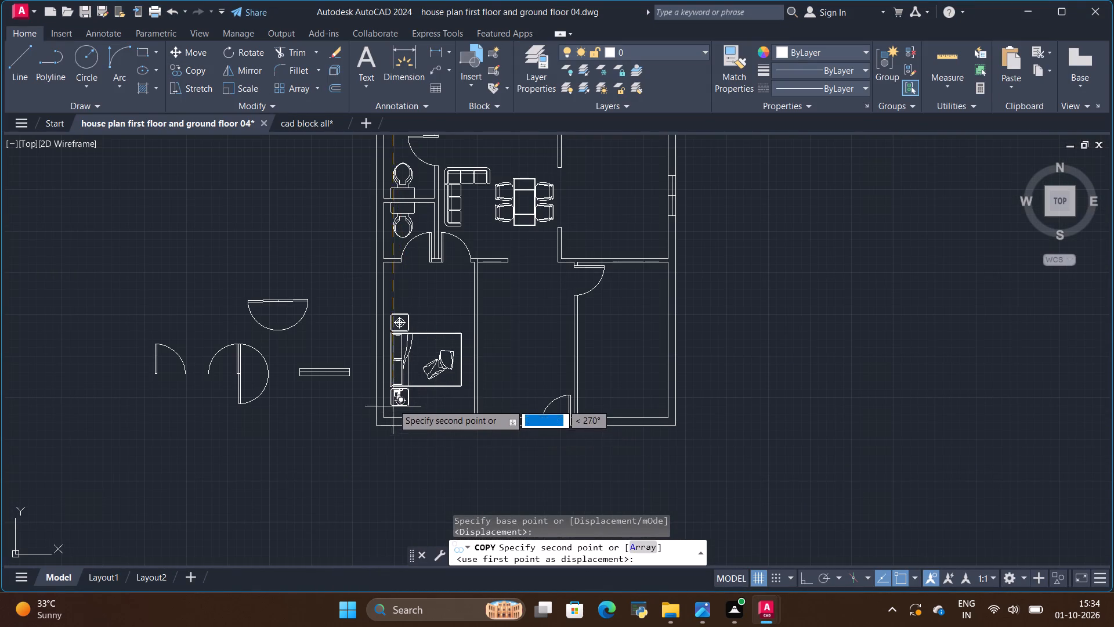
pyautogui.scroll(1, 392, 398)
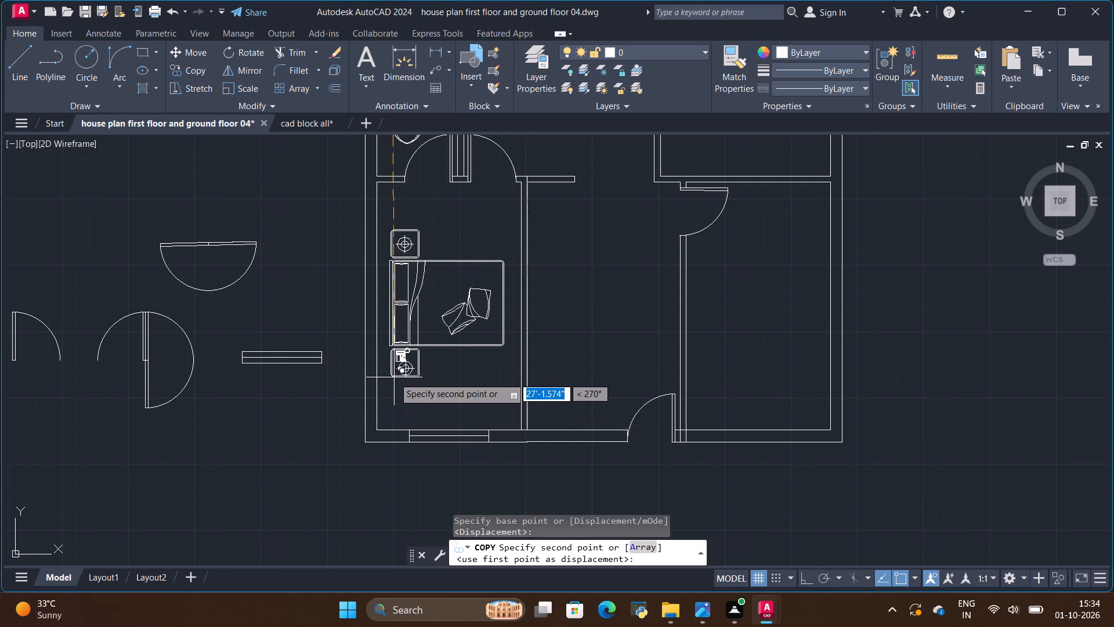
pyautogui.click(393, 379)
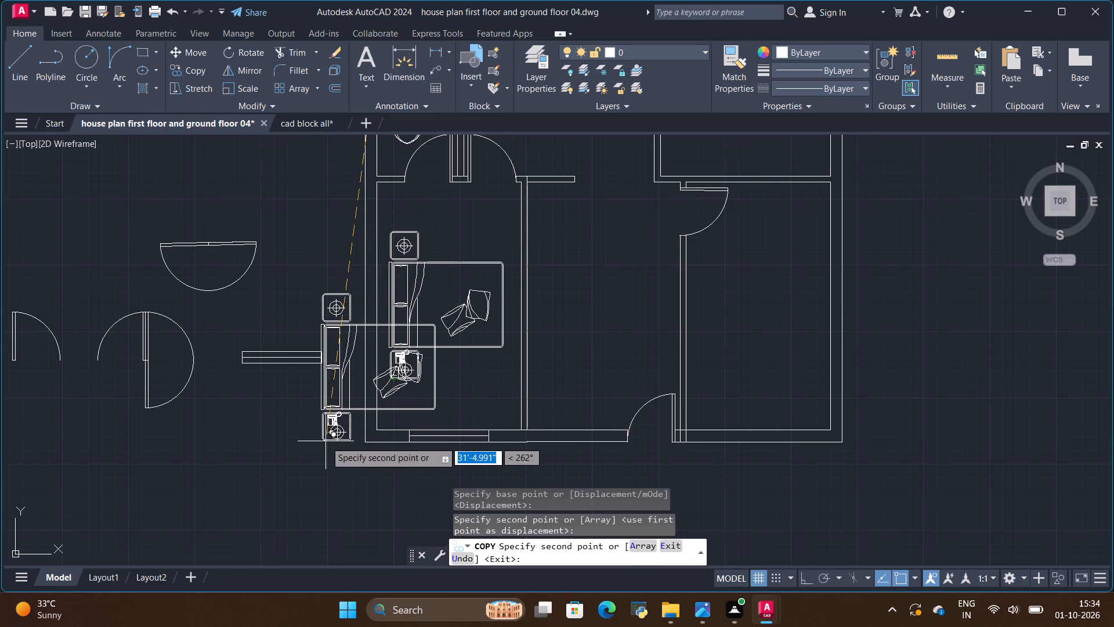
pyautogui.press('Escape')
pyautogui.scroll(-1, 335, 438)
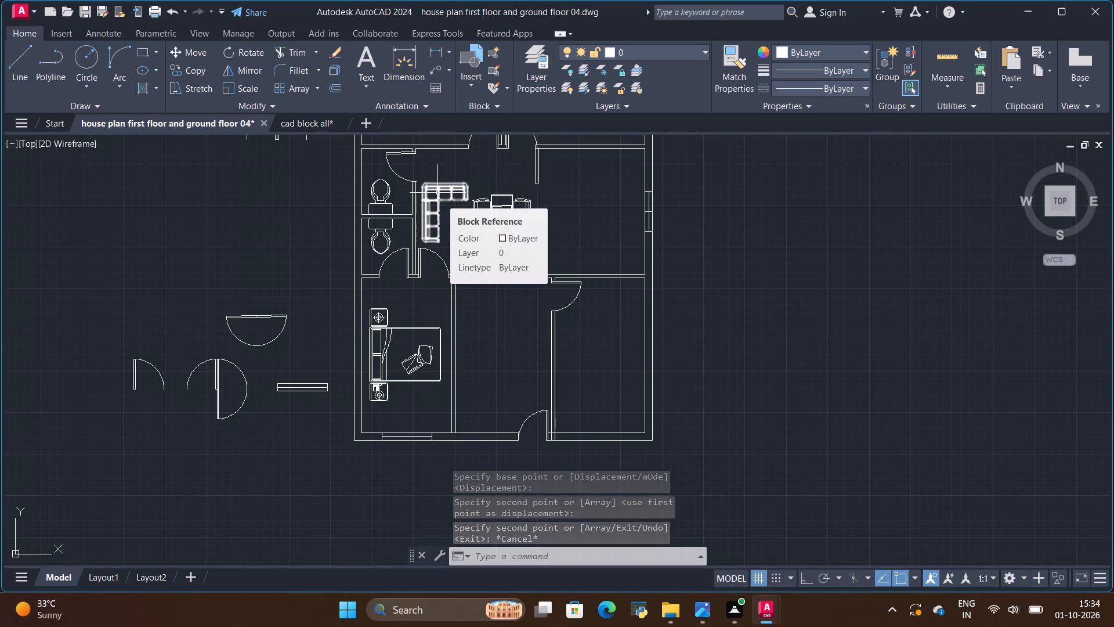
# Copy the hall's L-shaped sofa into the drawing hall beside the lower-left bedroom, near the shared wall.
pyautogui.click(437, 193)
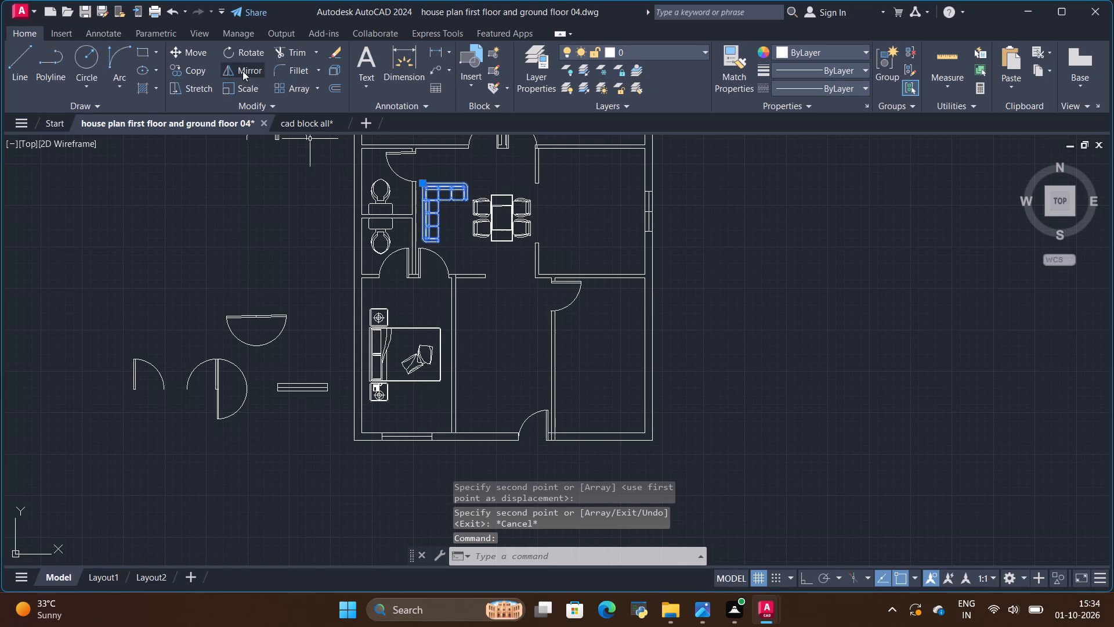
pyautogui.click(186, 72)
pyautogui.click(424, 181)
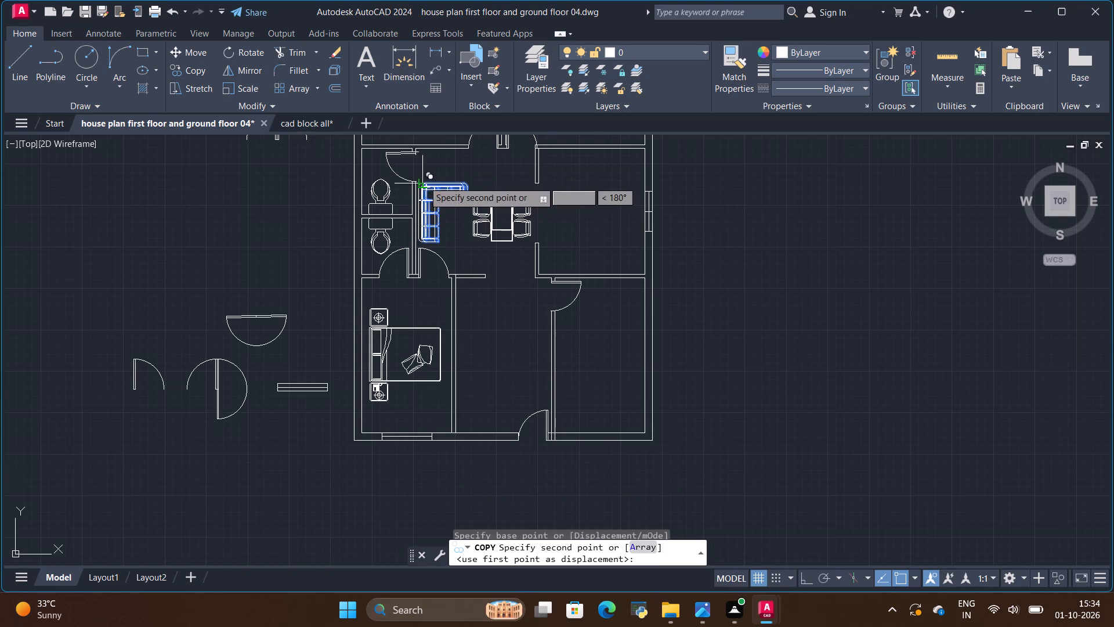
pyautogui.scroll(1, 475, 348)
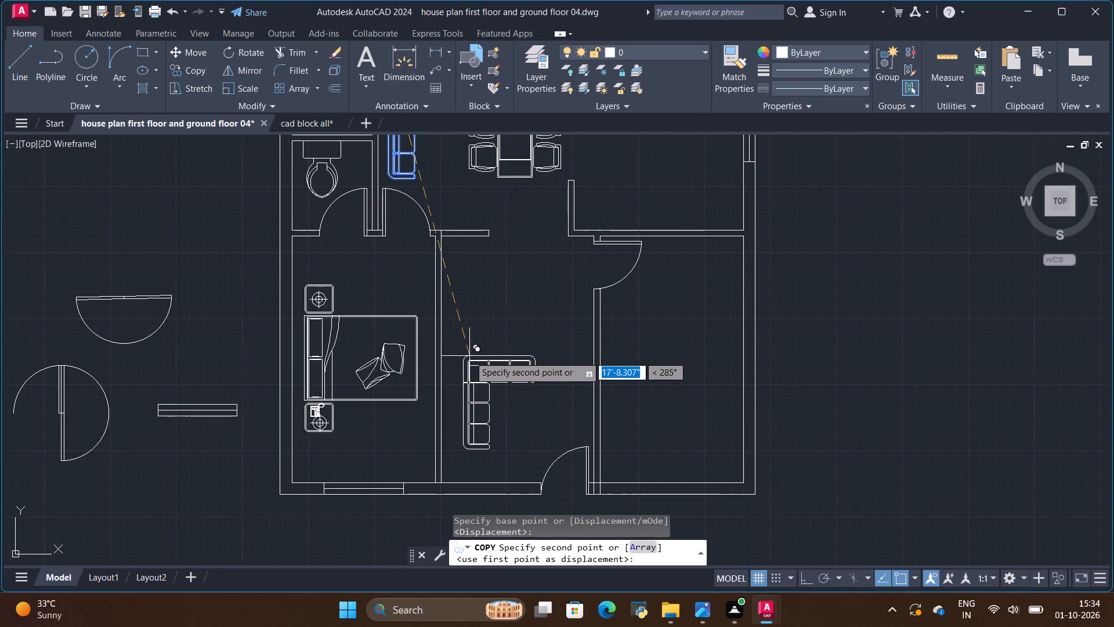
pyautogui.click(468, 356)
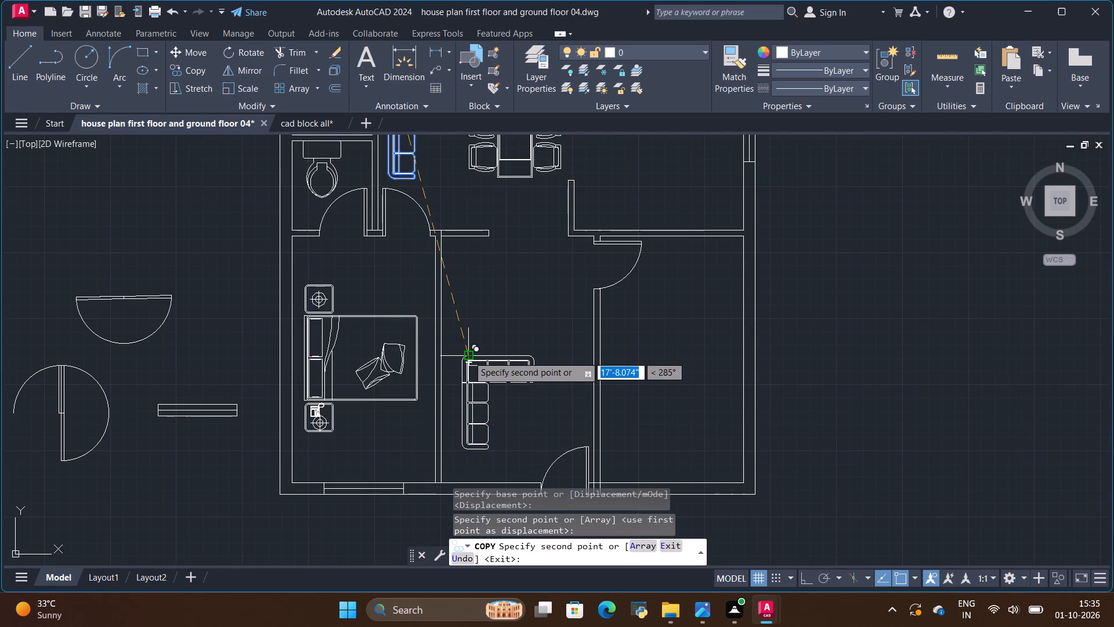
pyautogui.press('Escape')
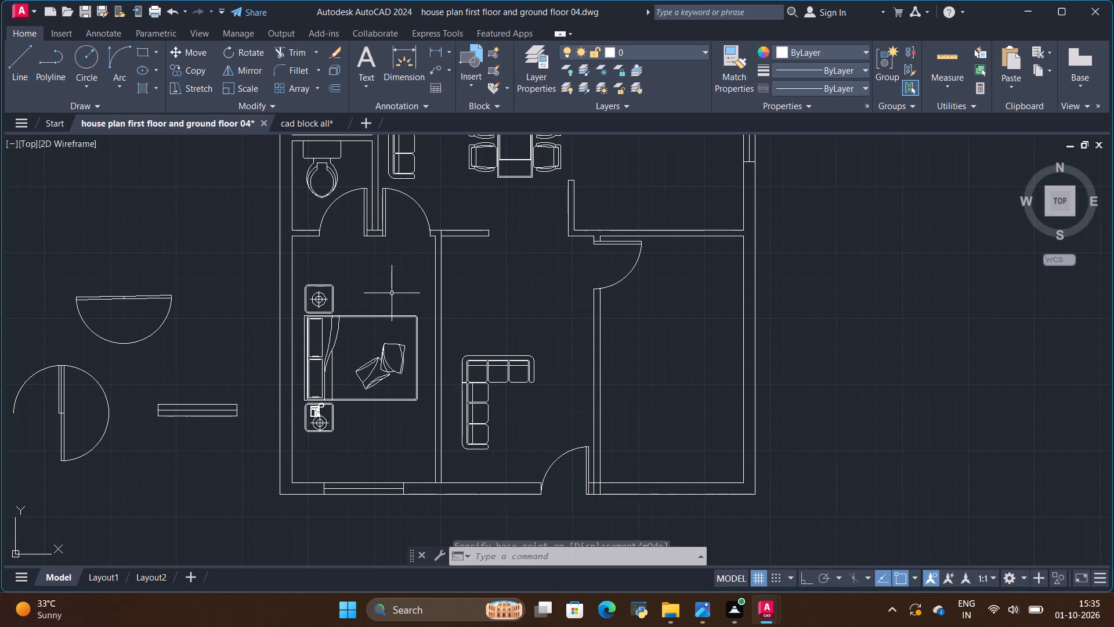
# Scale up the copied L-shaped sofa by eye so it suits the drawing hall and stays clear of both doors.
pyautogui.click(478, 384)
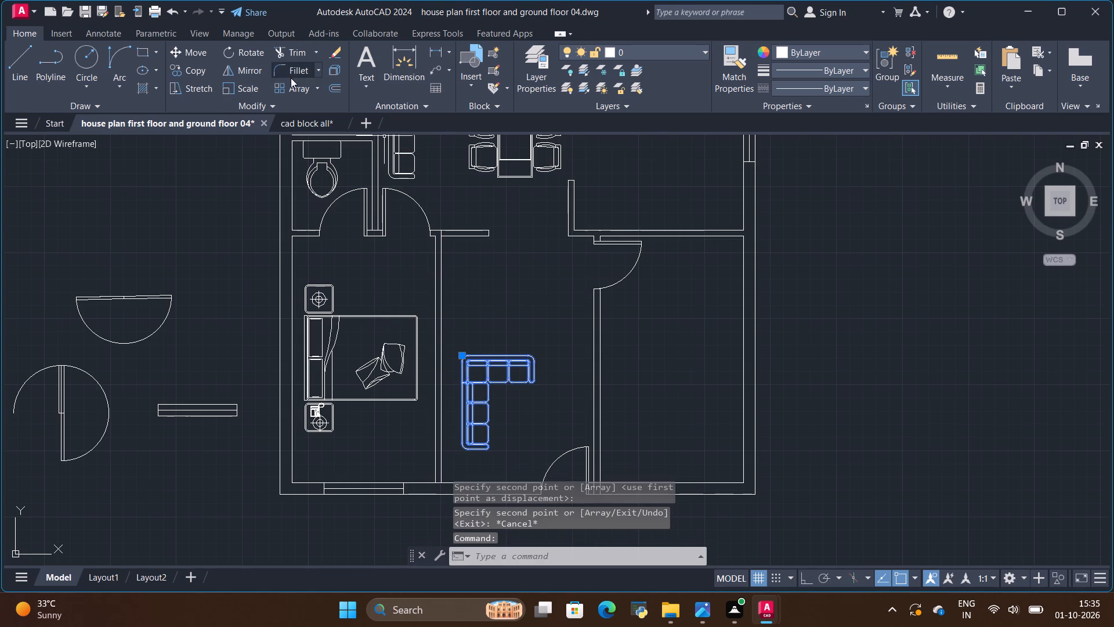
pyautogui.click(249, 83)
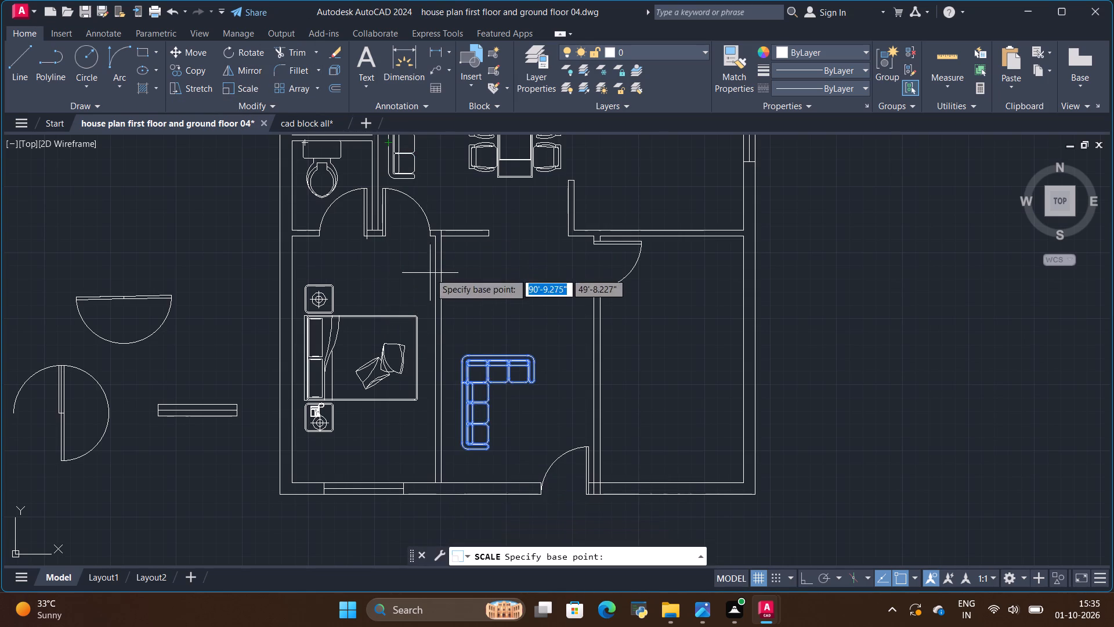
pyautogui.click(465, 451)
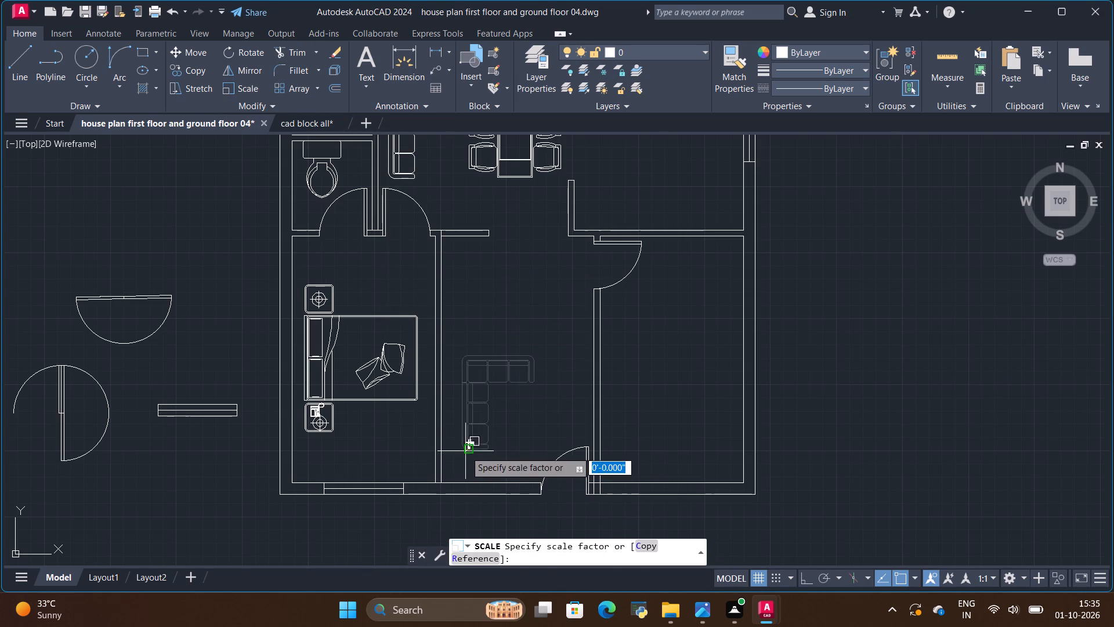
pyautogui.click(442, 394)
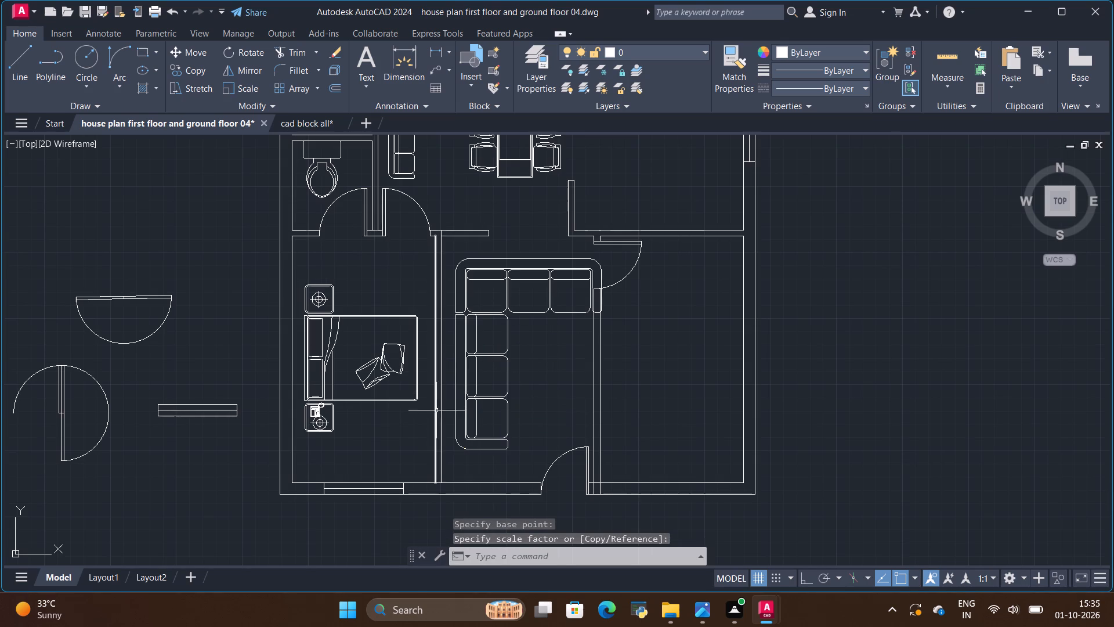
pyautogui.click(465, 387)
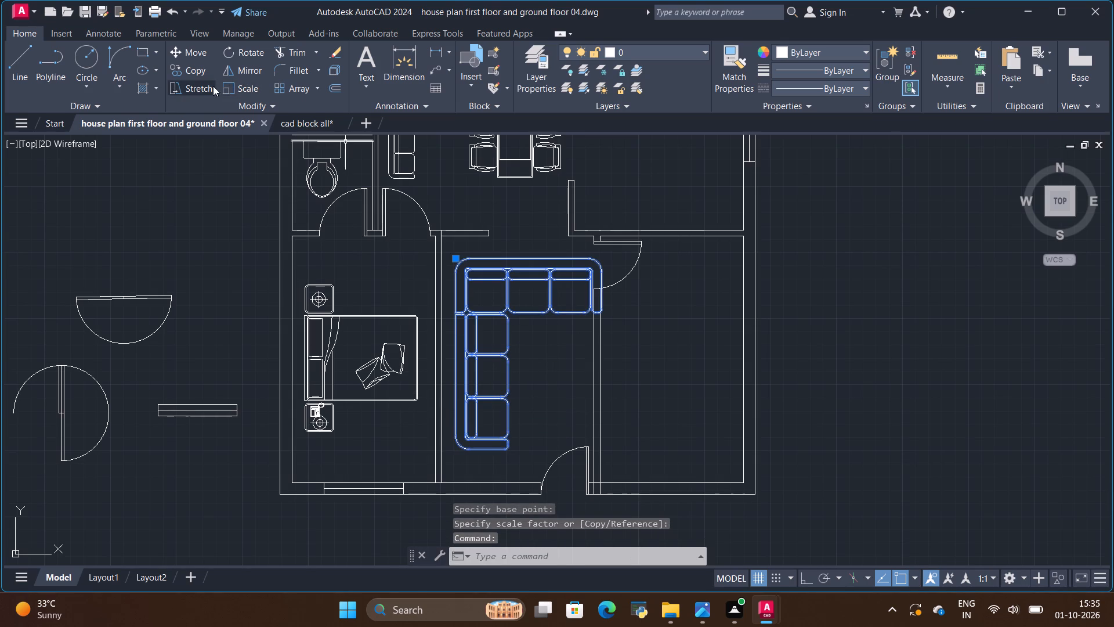
pyautogui.click(235, 85)
pyautogui.click(458, 350)
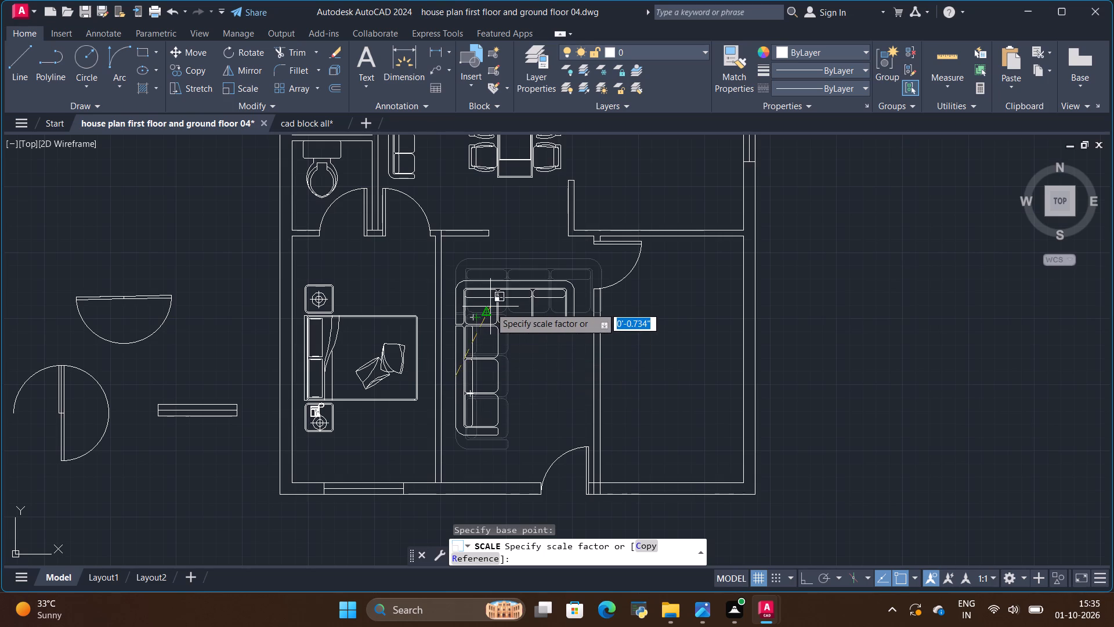
pyautogui.click(483, 321)
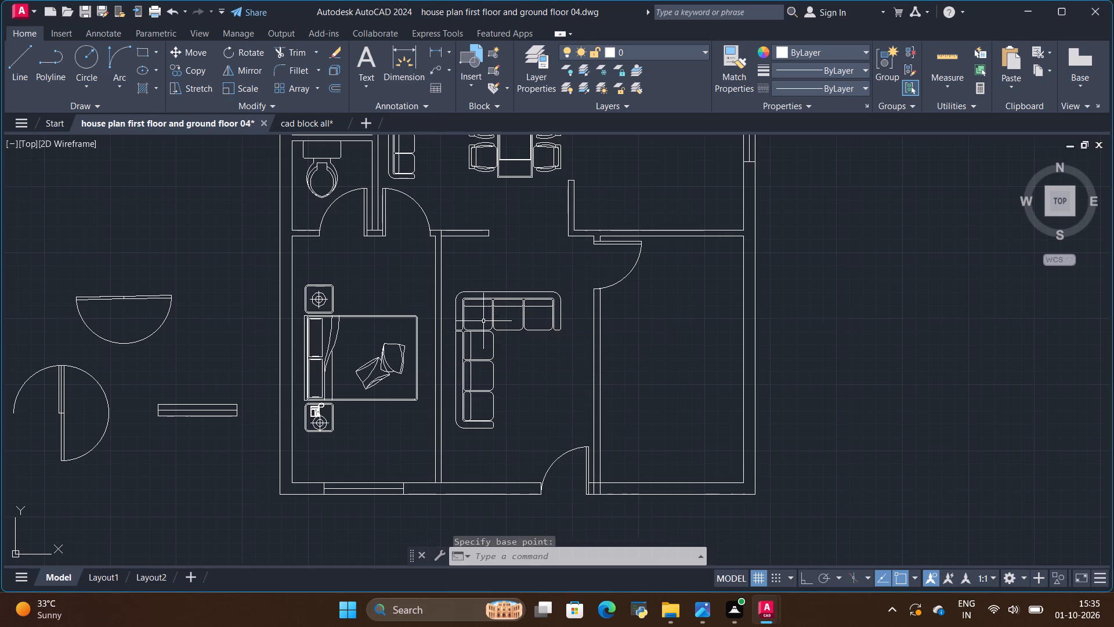
# Move the enlarged sofa slightly down and closer to the wall shared with the lower-left bedroom.
pyautogui.click(489, 336)
pyautogui.click(488, 333)
pyautogui.click(484, 331)
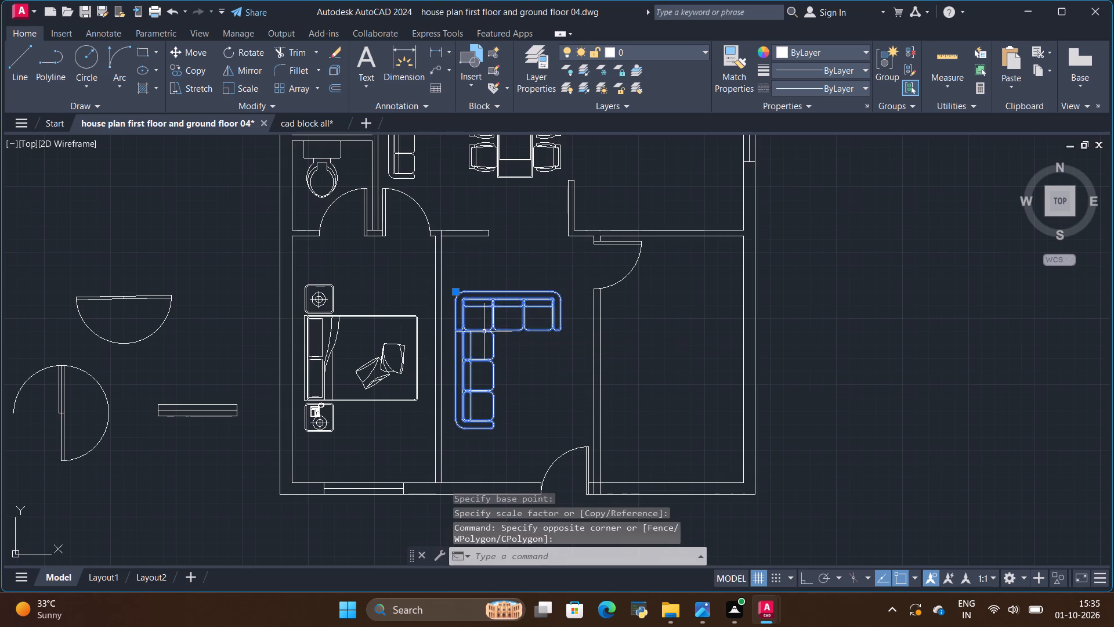
pyautogui.click(190, 49)
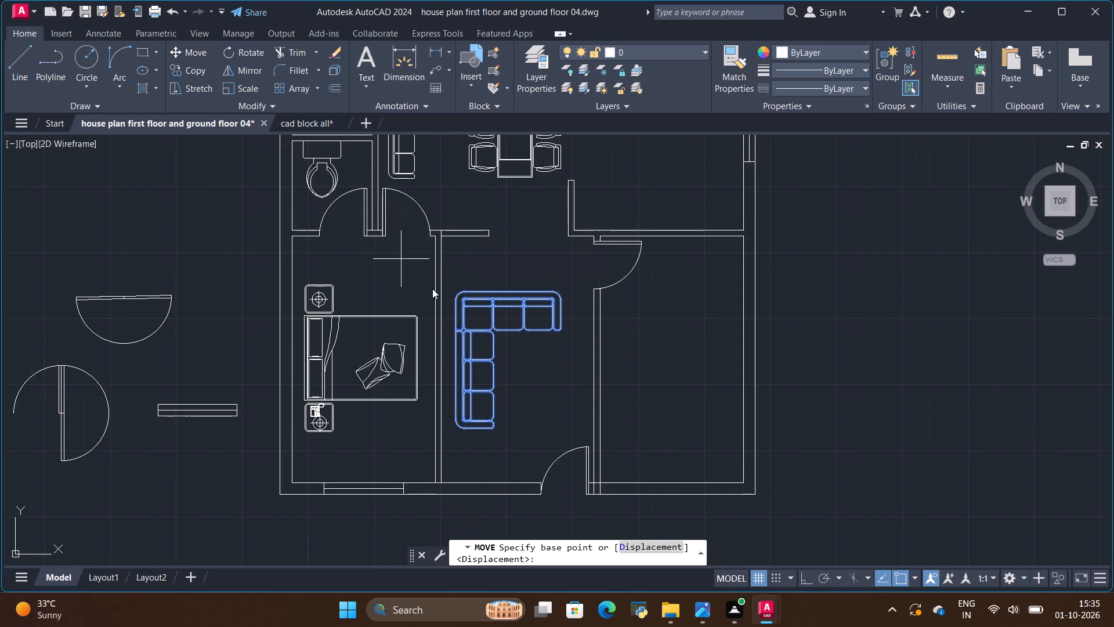
pyautogui.click(456, 295)
pyautogui.click(450, 298)
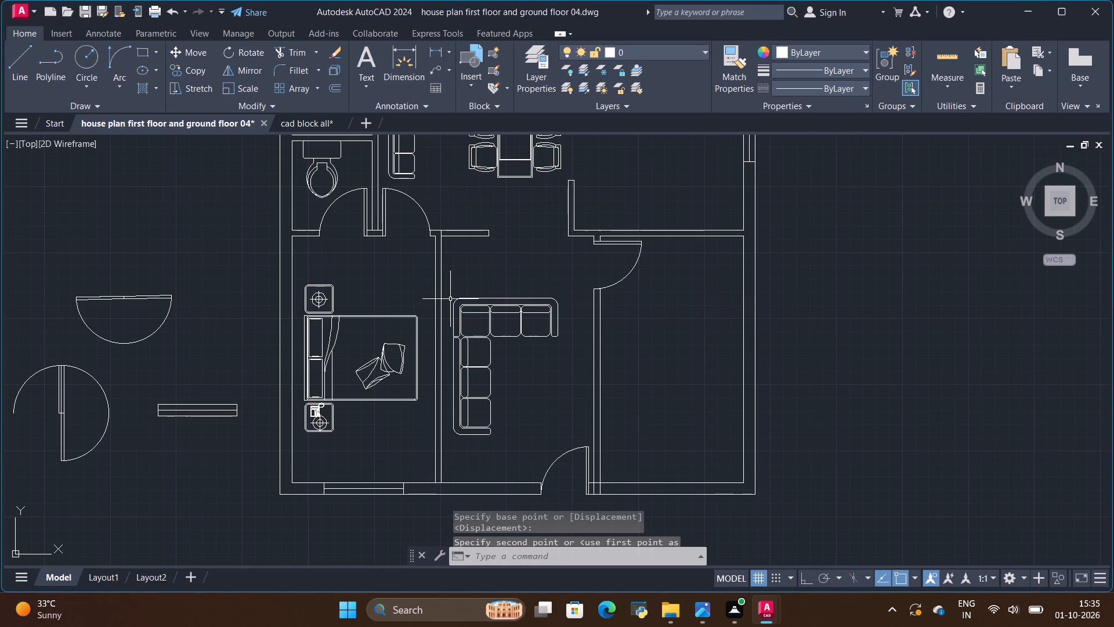
pyautogui.press('Escape')
# Examine the whole house plan, including the kitchen and the furniture placed so far.
pyautogui.scroll(-2, 353, 361)
pyautogui.scroll(1, 402, 355)
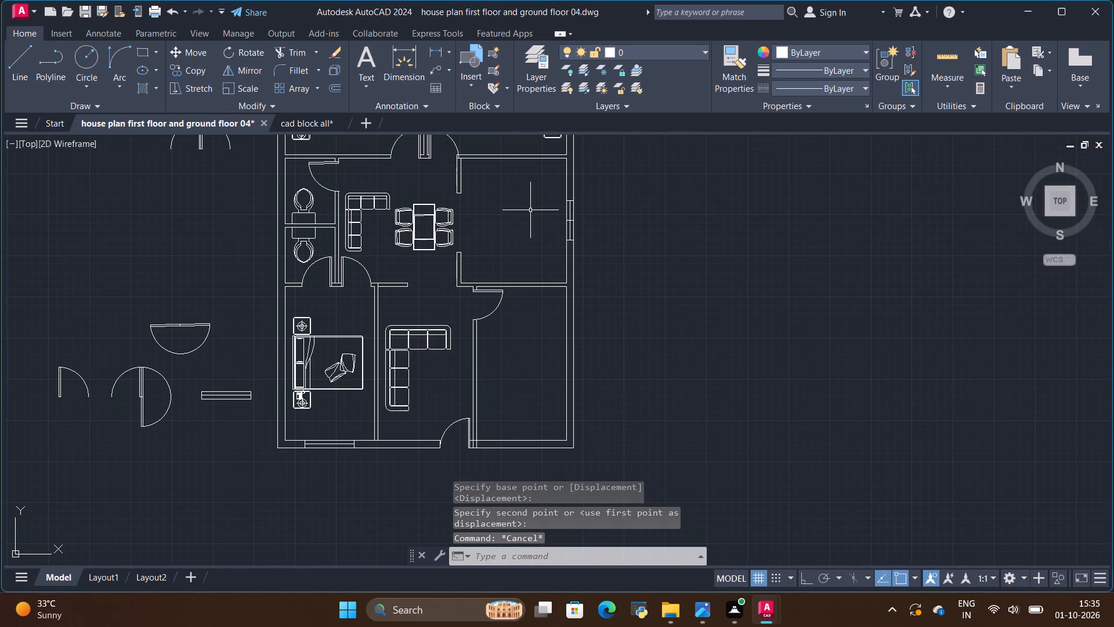
pyautogui.scroll(-1, 534, 228)
pyautogui.scroll(-1, 579, 291)
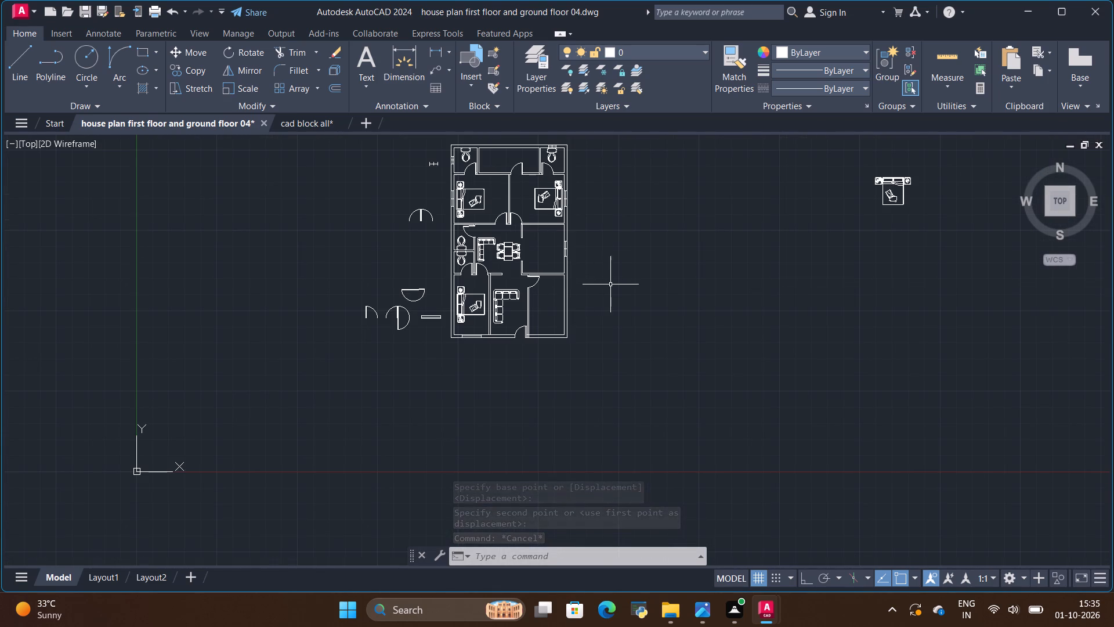
pyautogui.scroll(-1, 610, 286)
pyautogui.scroll(1, 596, 201)
pyautogui.scroll(1, 629, 258)
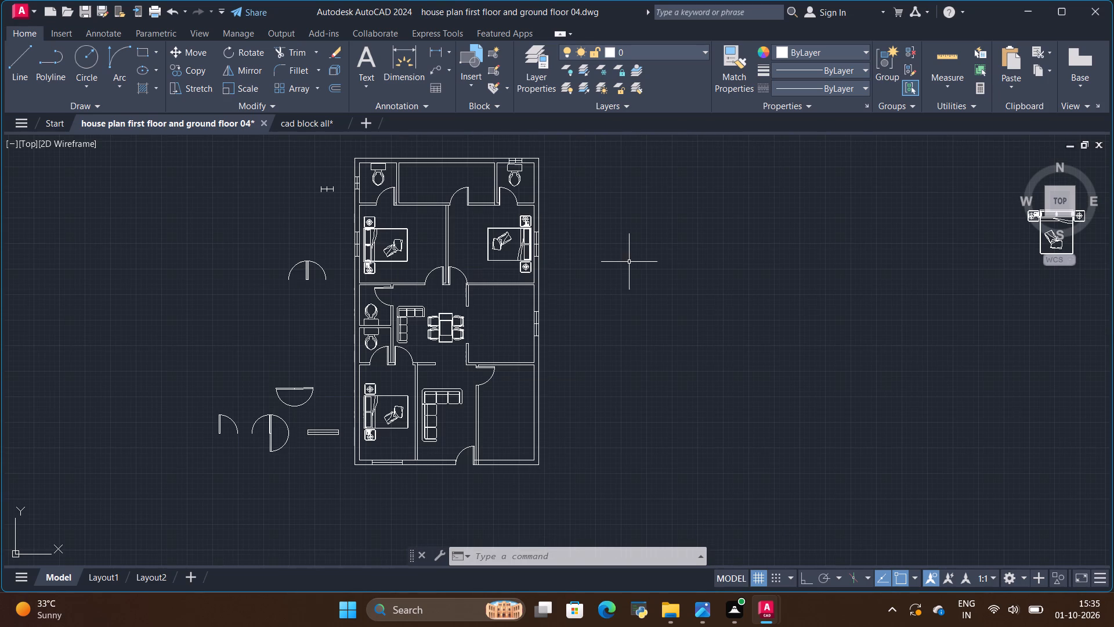
pyautogui.scroll(1, 511, 325)
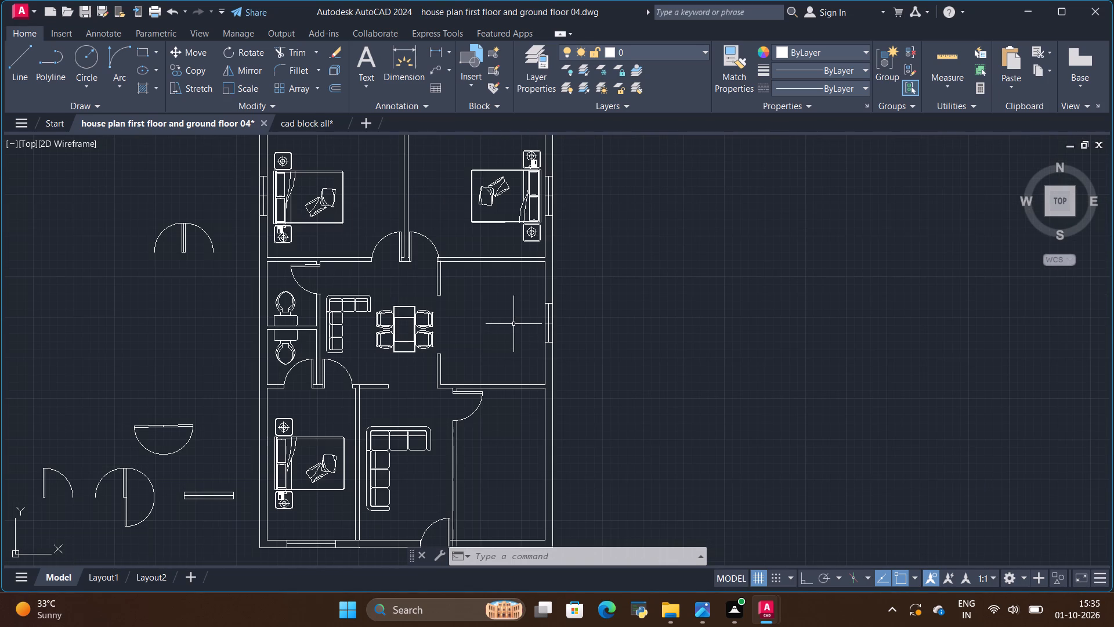
pyautogui.scroll(-1, 519, 320)
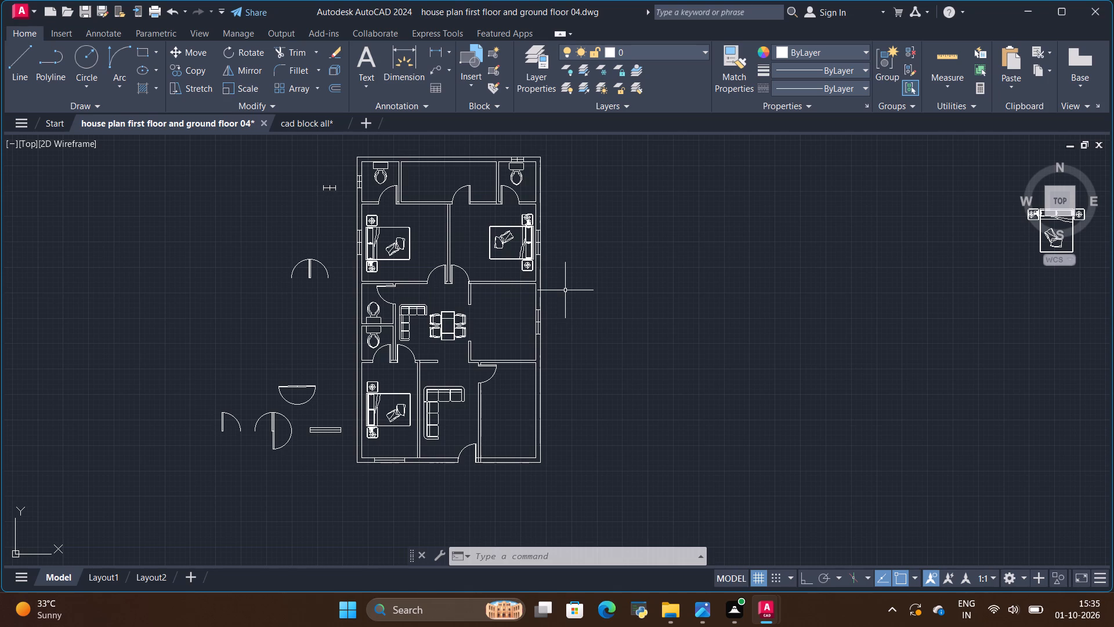
pyautogui.scroll(-1, 468, 312)
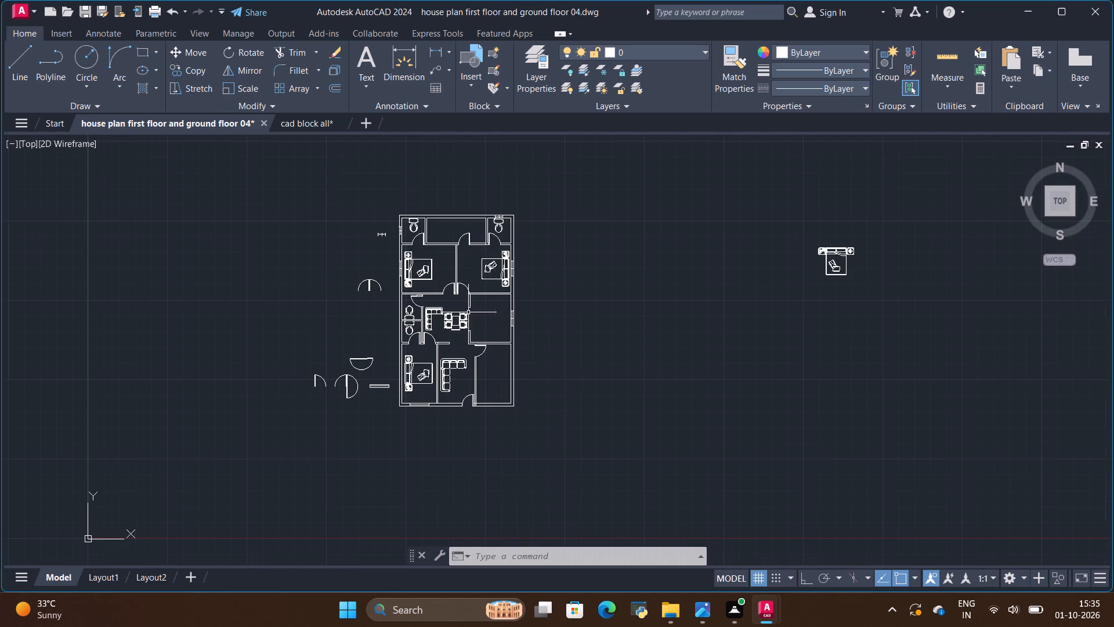
# Examine the reference image's stair and porch area and compare it with the empty porch room in the drawn plan.
pyautogui.scroll(1, 472, 249)
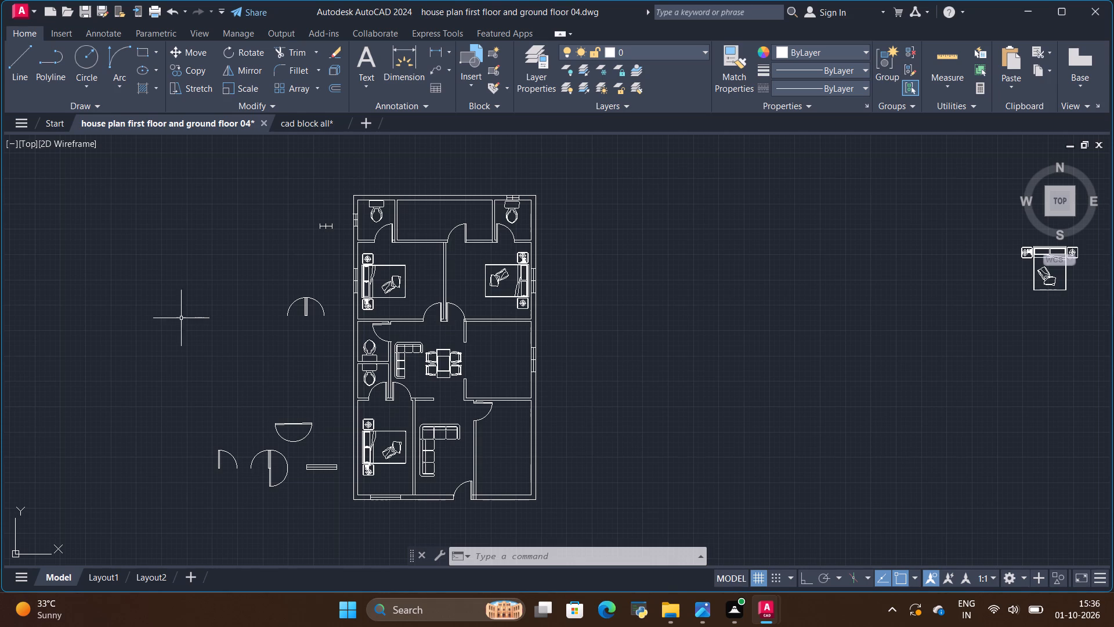
pyautogui.scroll(-1, 406, 336)
pyautogui.scroll(1, 413, 340)
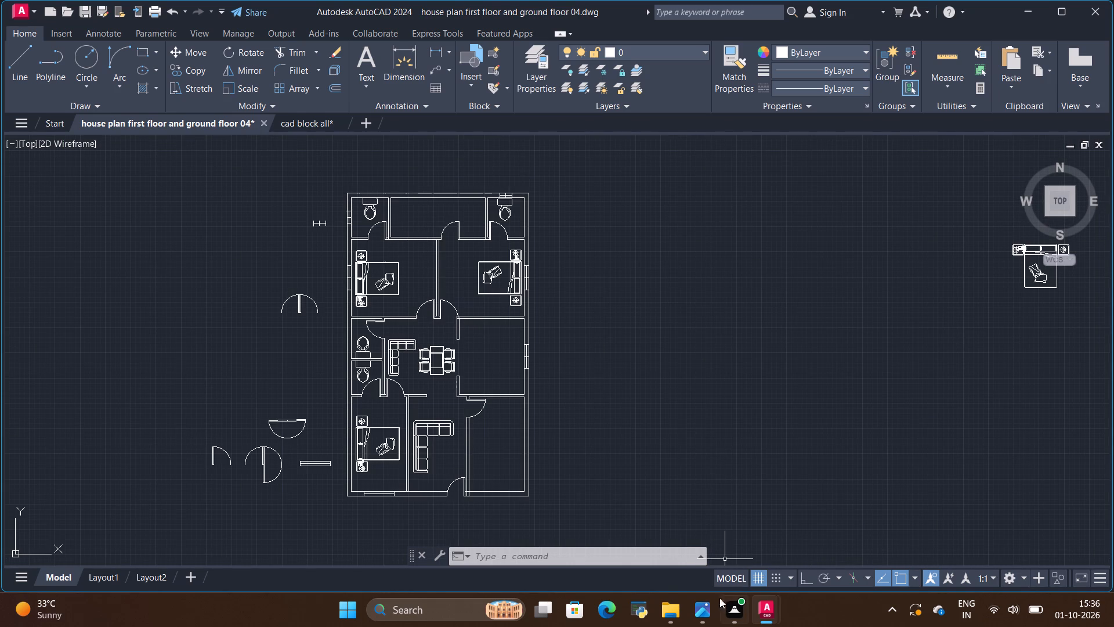
pyautogui.click(706, 612)
pyautogui.scroll(-1, 537, 350)
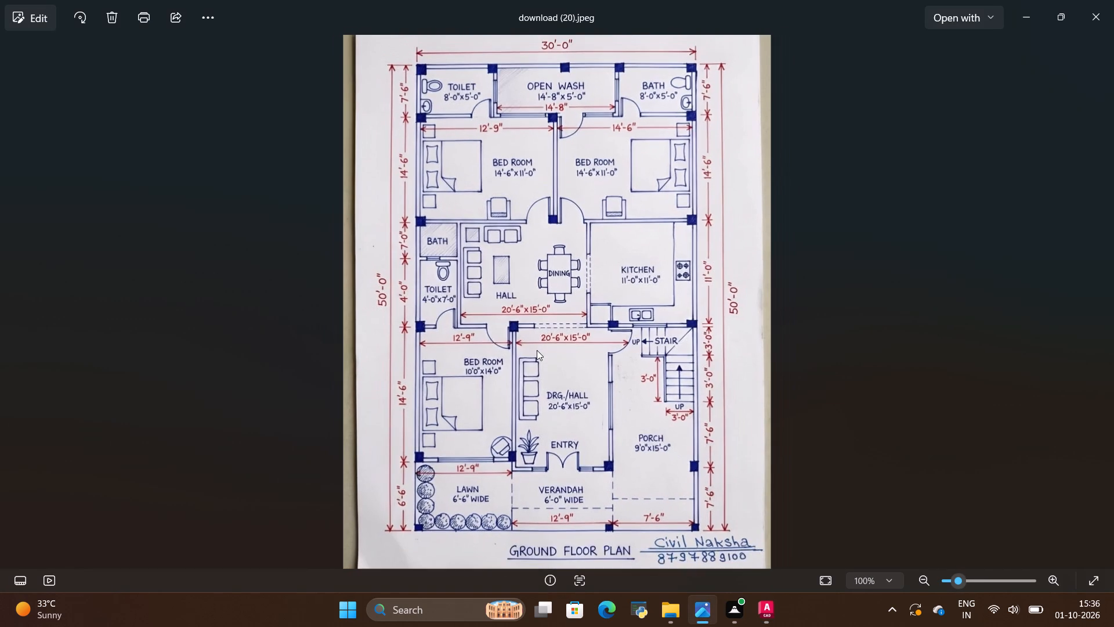
pyautogui.scroll(-2, 537, 350)
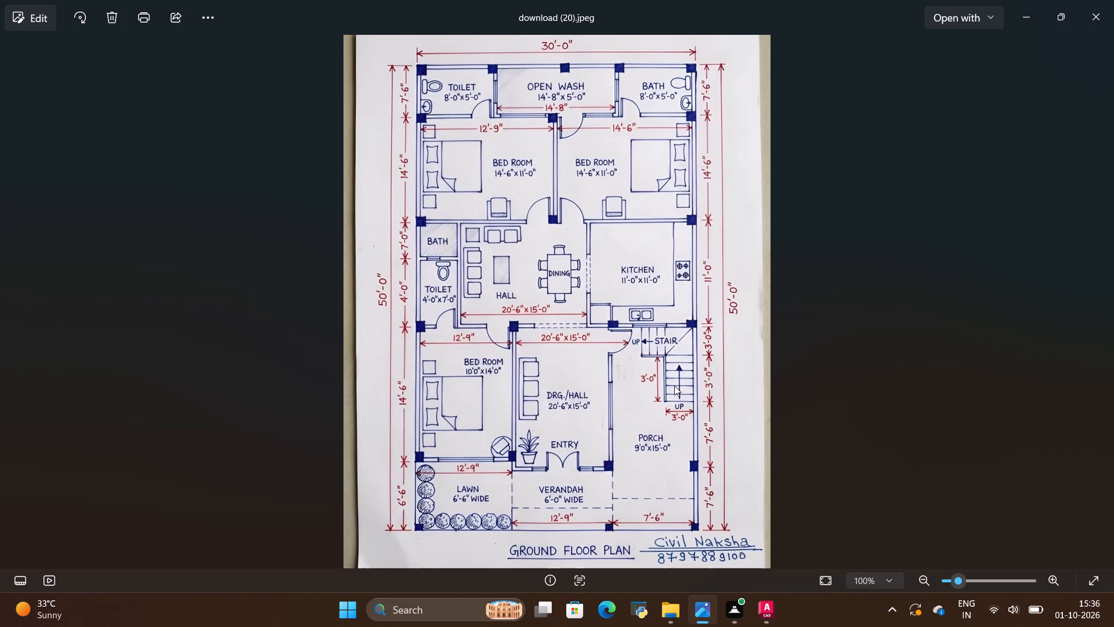
pyautogui.click(773, 601)
pyautogui.click(732, 554)
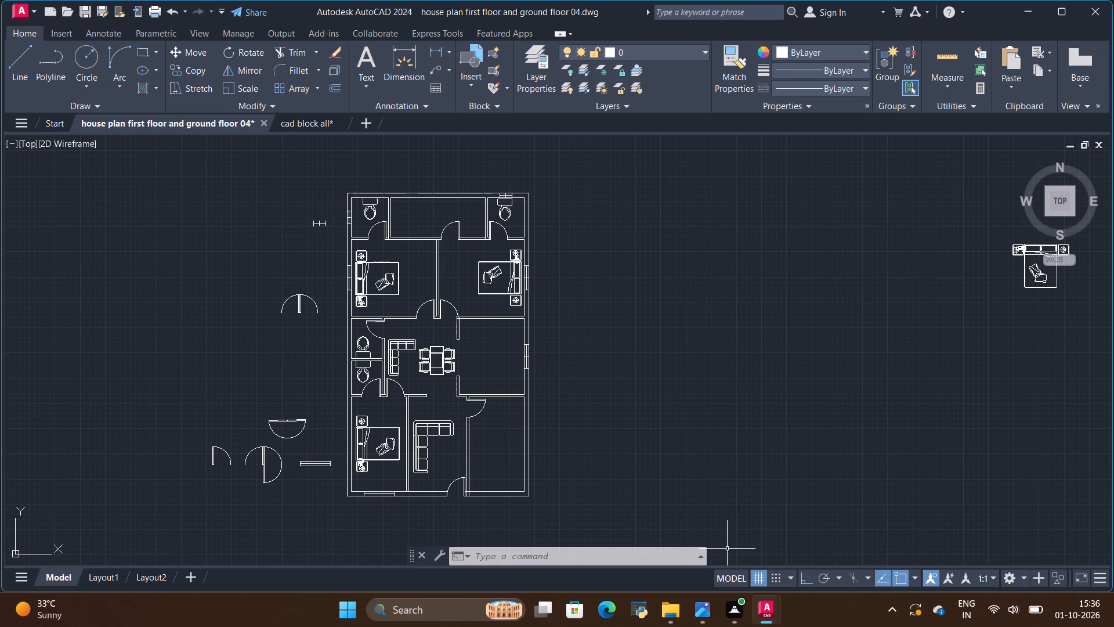
pyautogui.scroll(2, 518, 489)
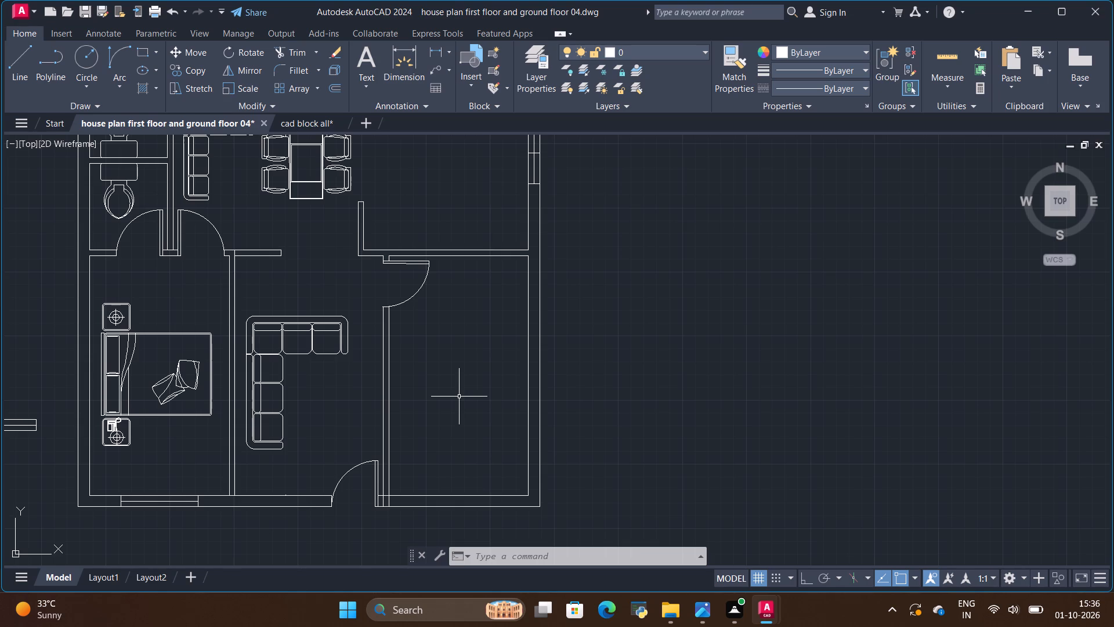
pyautogui.scroll(1, 487, 390)
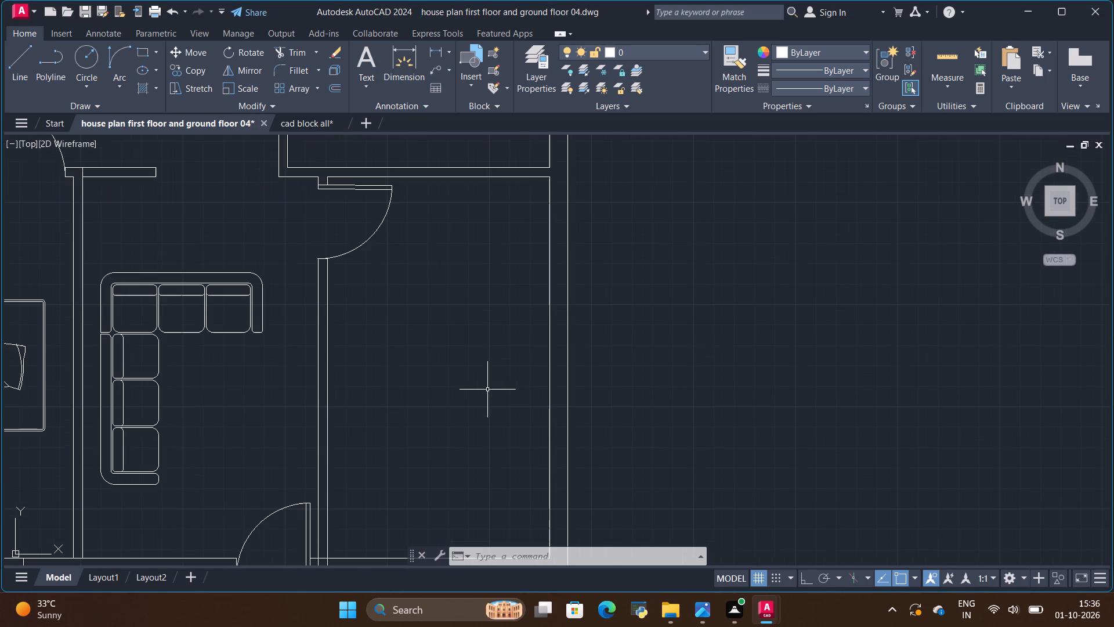
pyautogui.scroll(-1, 487, 390)
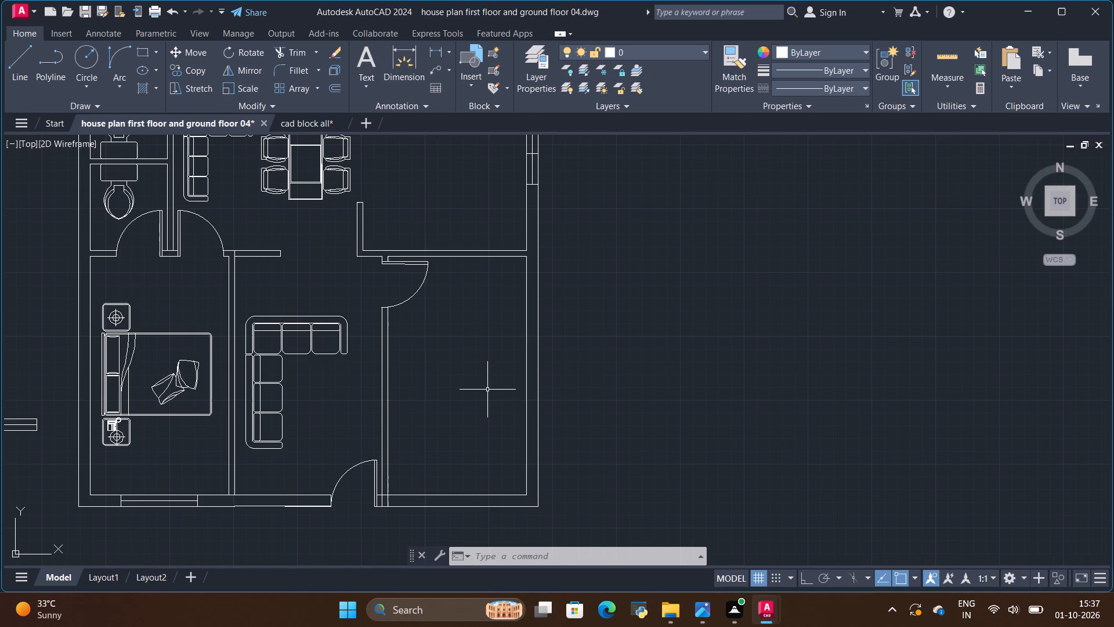
pyautogui.scroll(-1, 487, 390)
pyautogui.scroll(1, 487, 390)
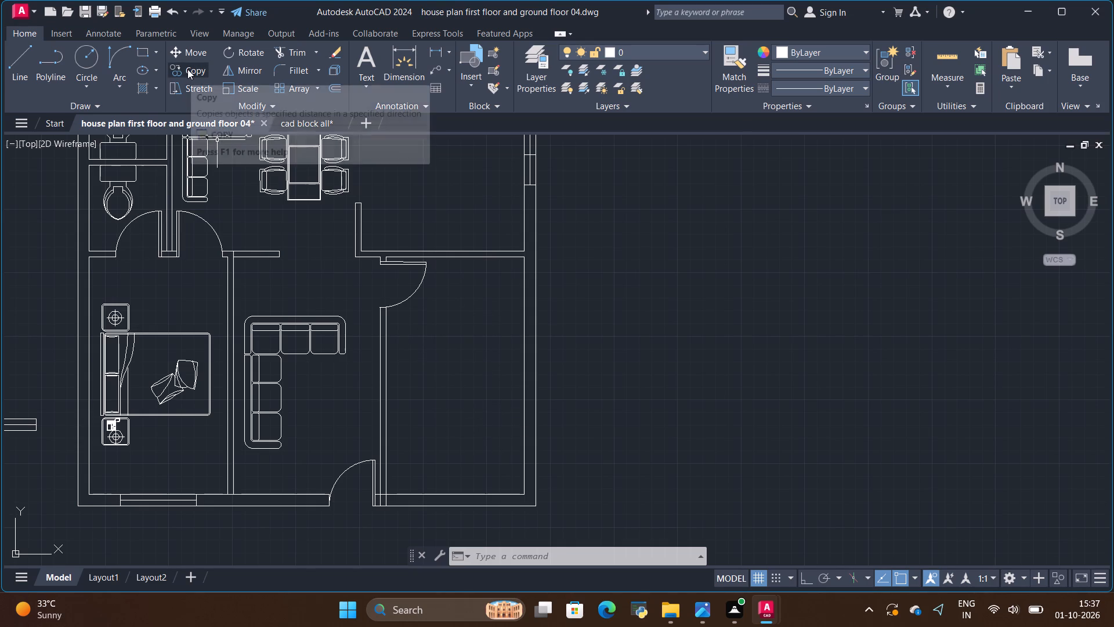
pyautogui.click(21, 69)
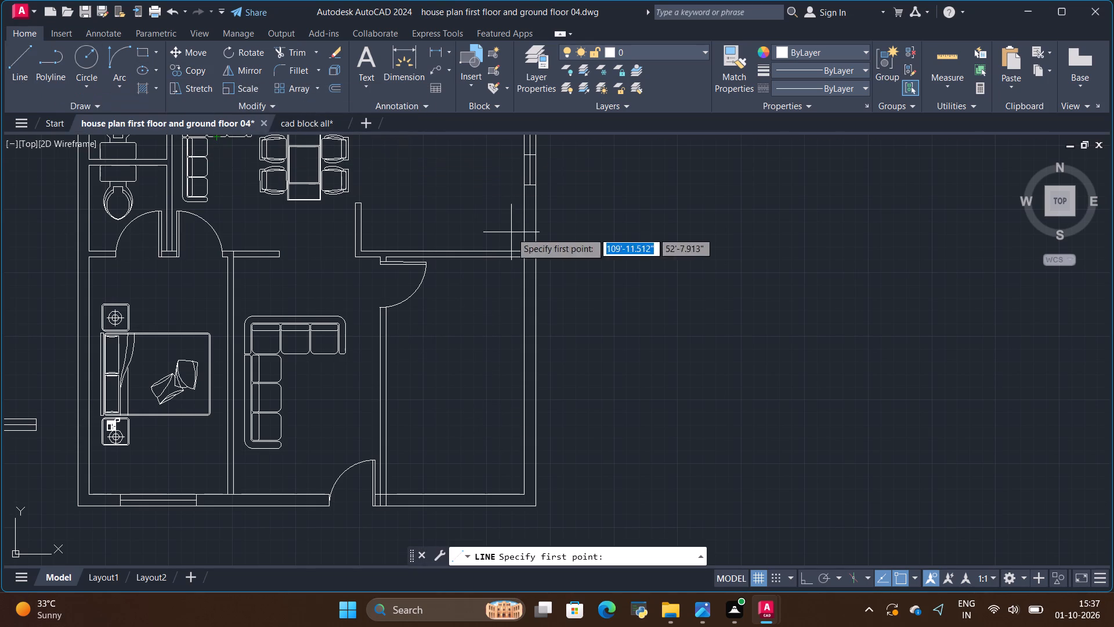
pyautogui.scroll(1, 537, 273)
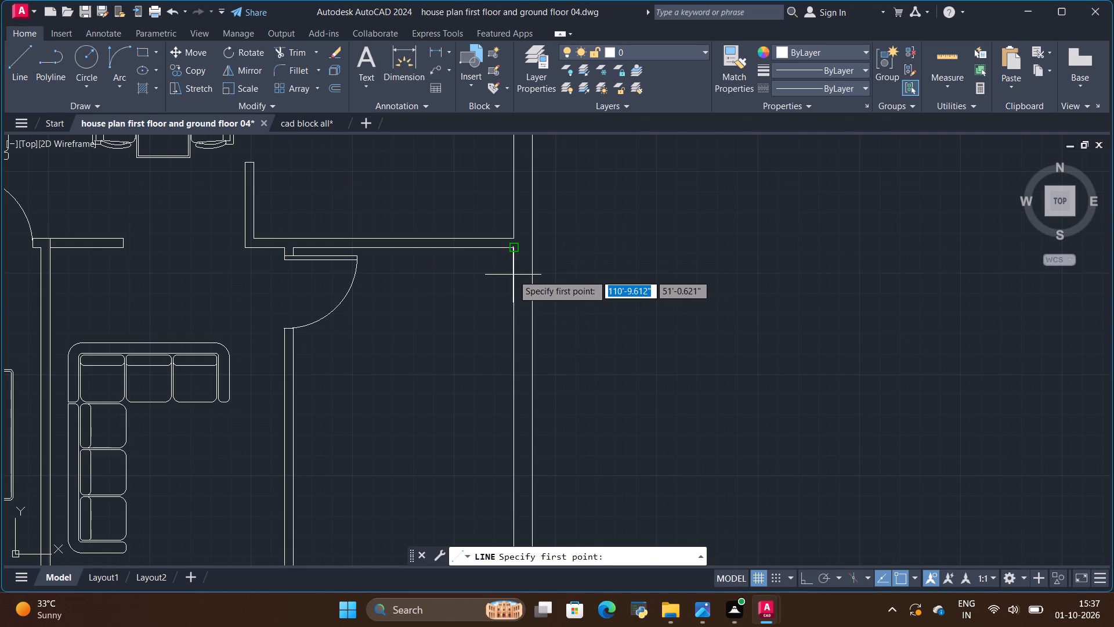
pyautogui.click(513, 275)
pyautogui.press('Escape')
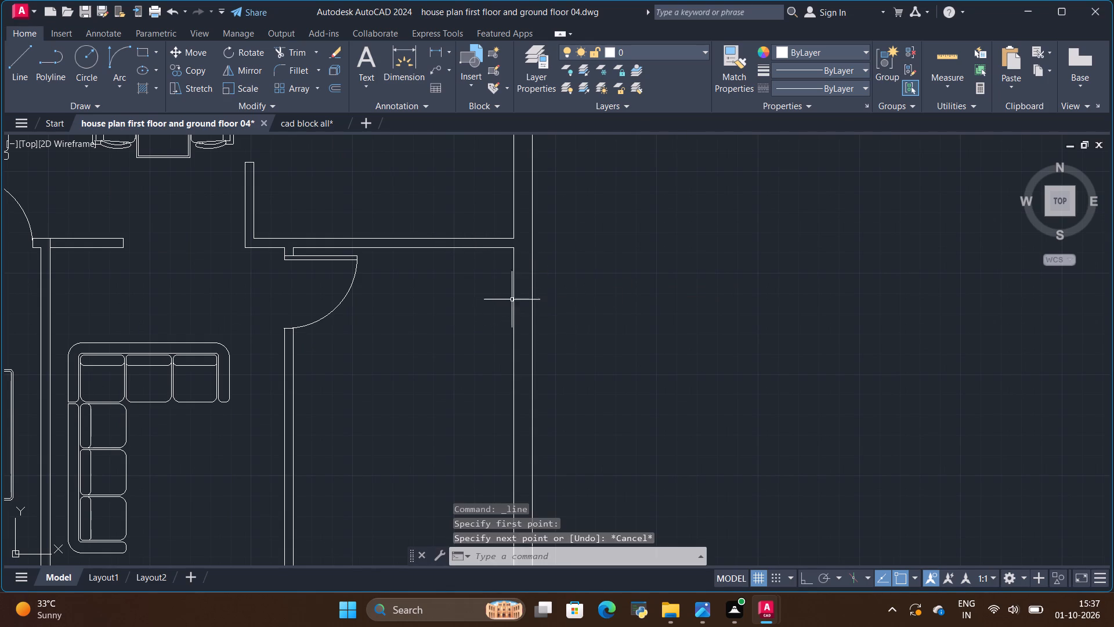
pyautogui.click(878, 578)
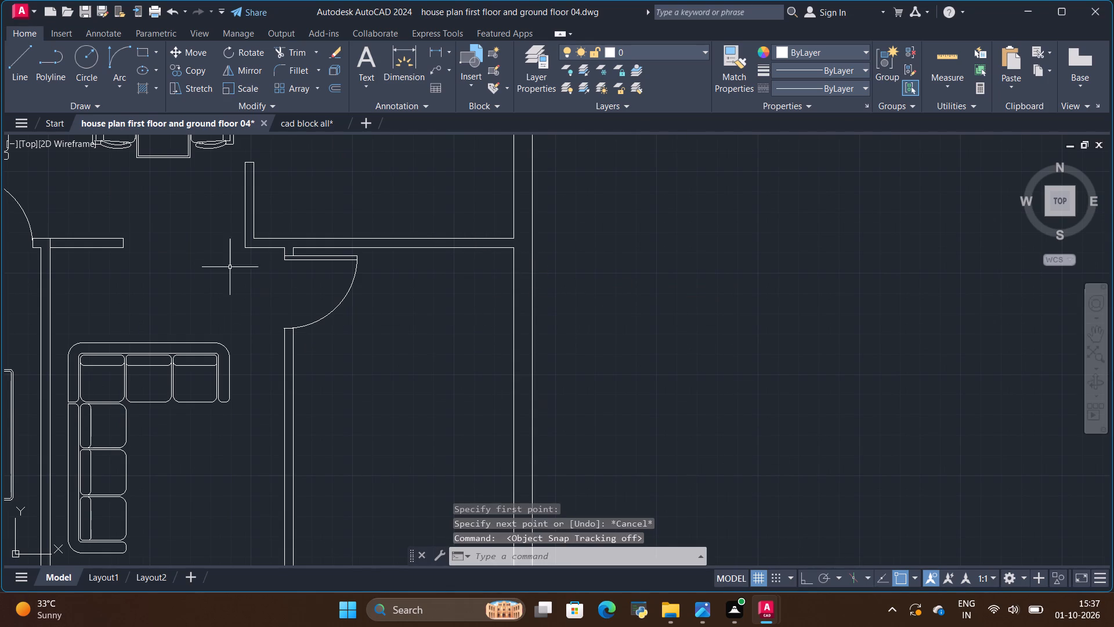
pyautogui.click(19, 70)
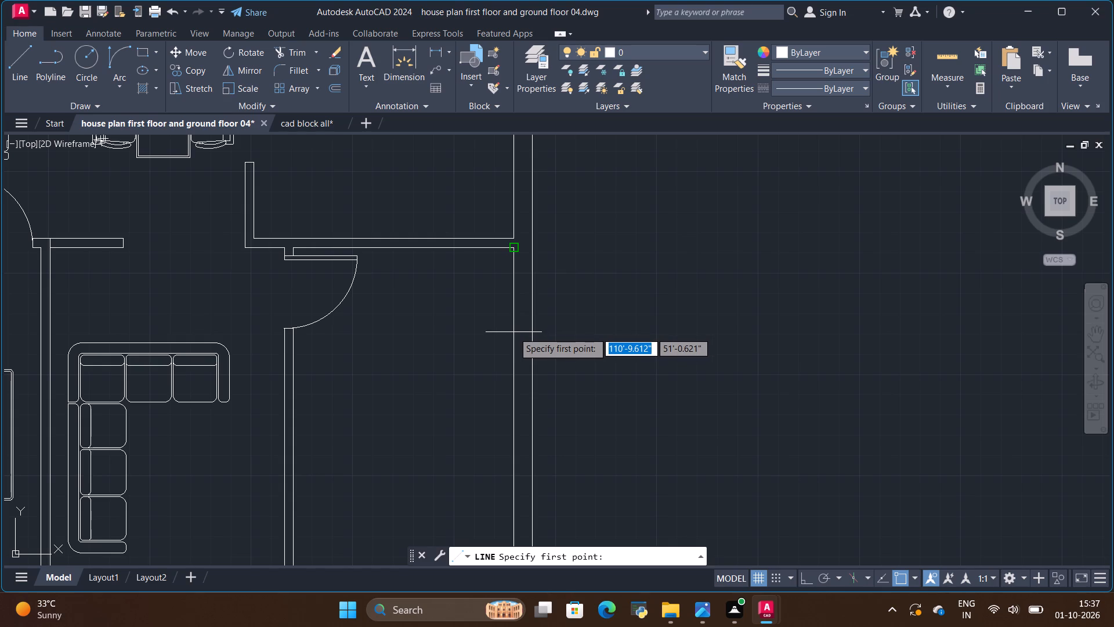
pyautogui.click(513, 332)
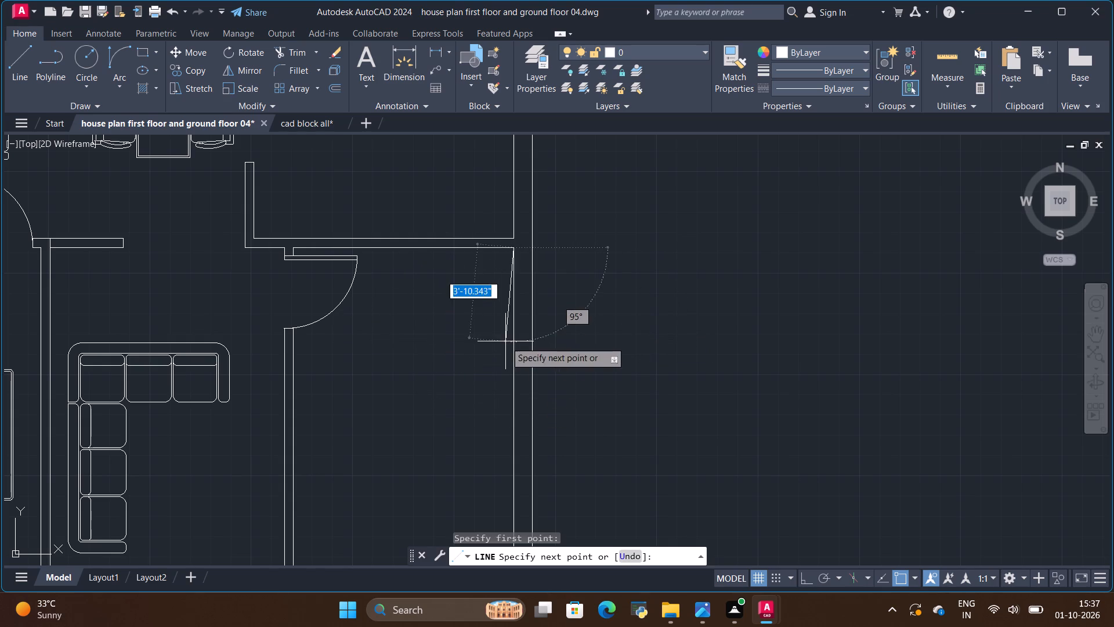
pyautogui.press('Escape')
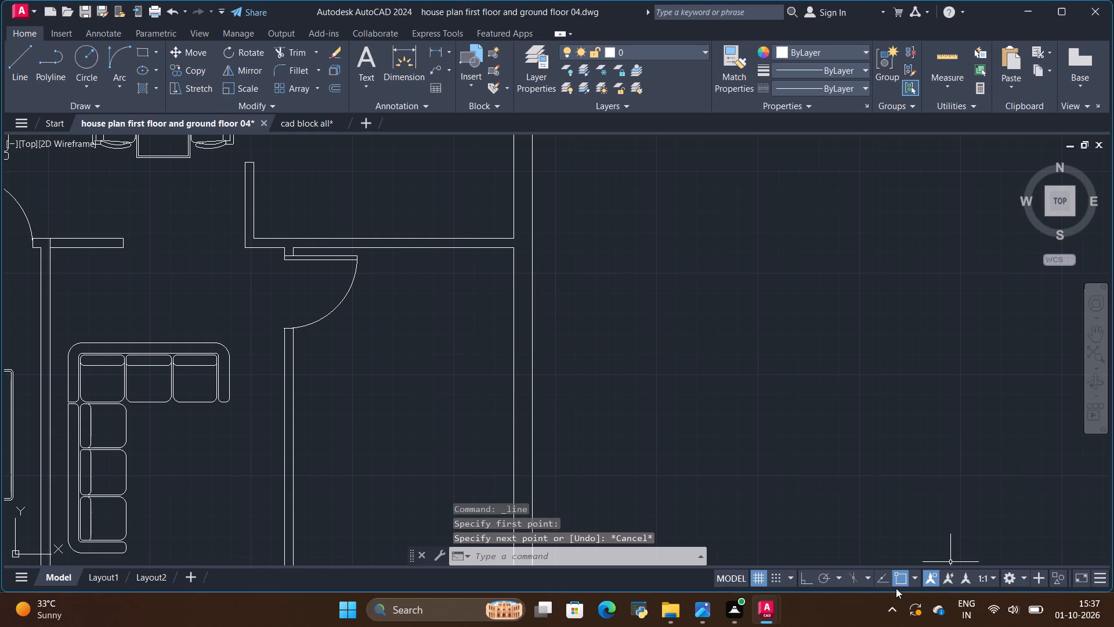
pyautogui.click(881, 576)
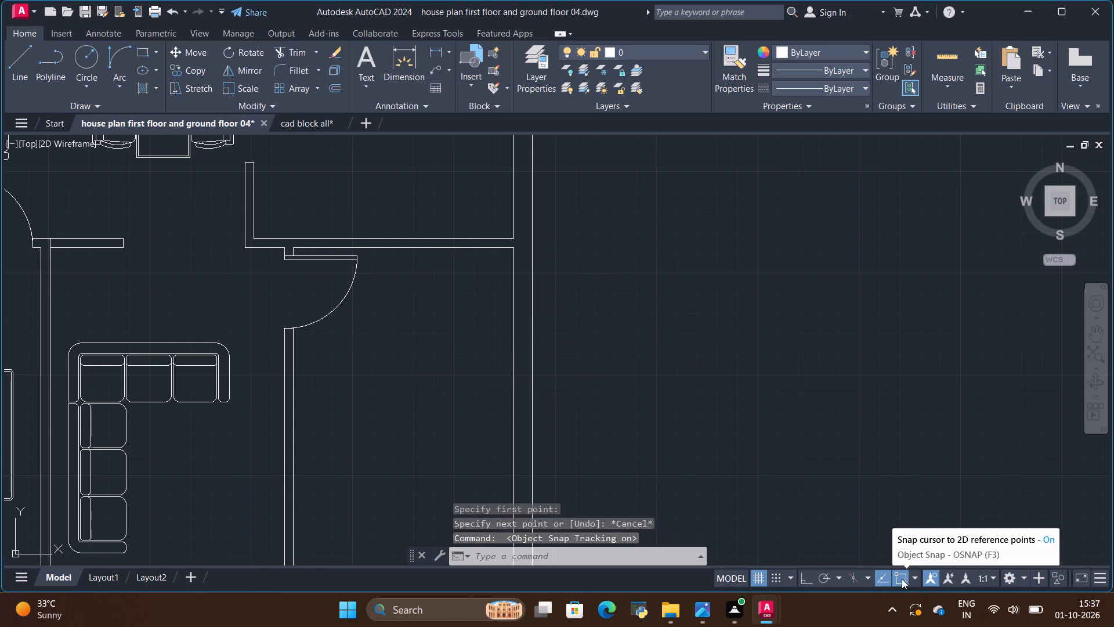
# With object snap off and Ortho on, draw a 5' horizontal line into the porch from its outer wall, about 4'-7" below the kitchen wall.
pyautogui.click(902, 579)
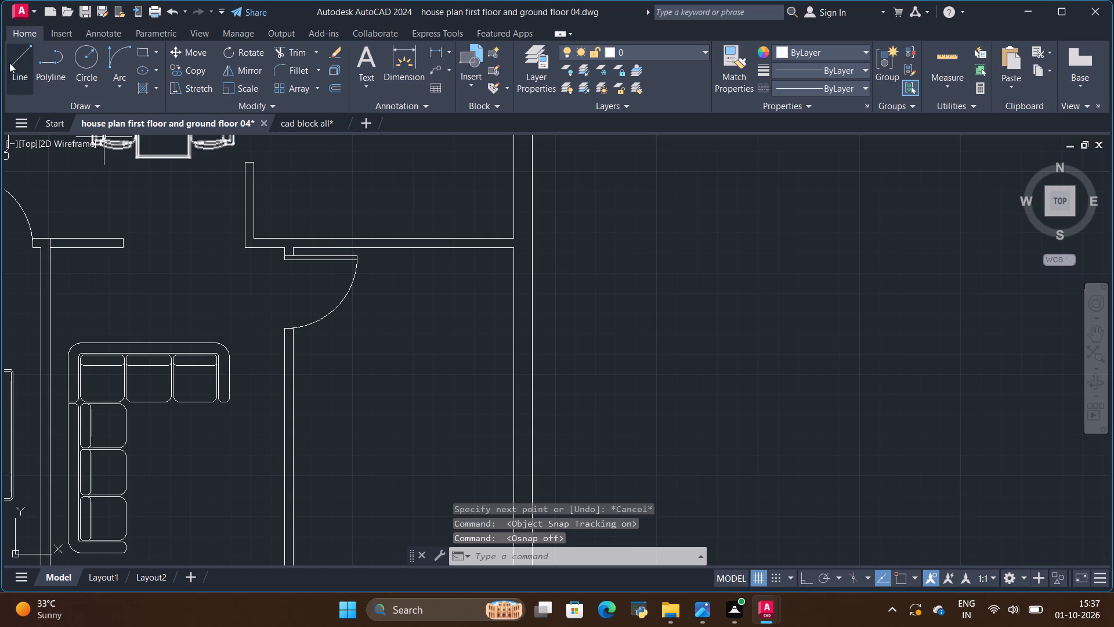
pyautogui.click(13, 60)
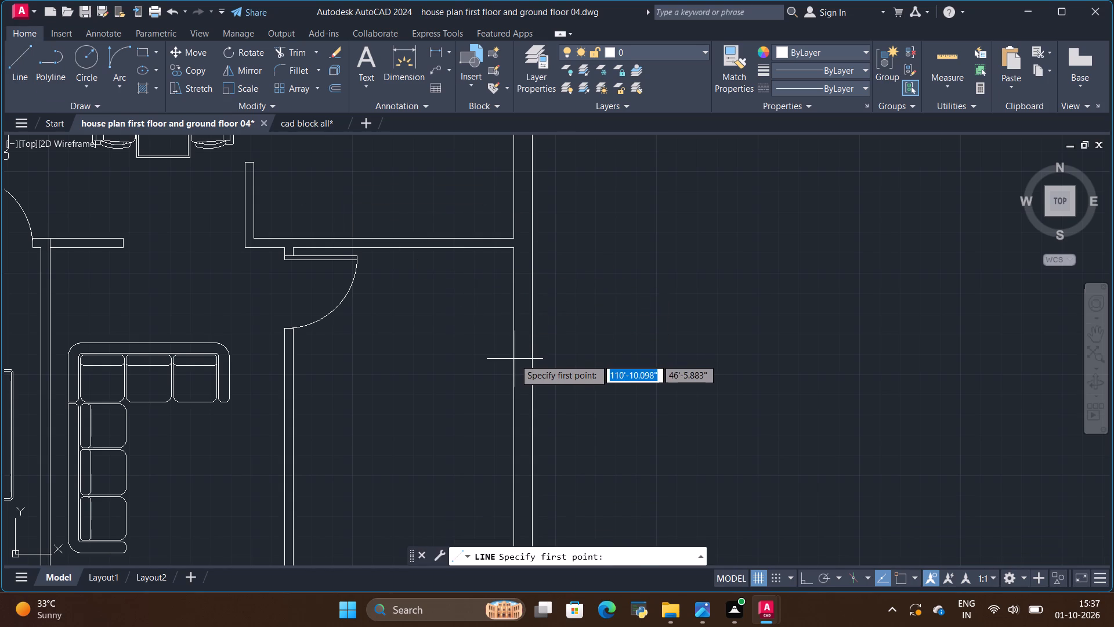
pyautogui.click(515, 359)
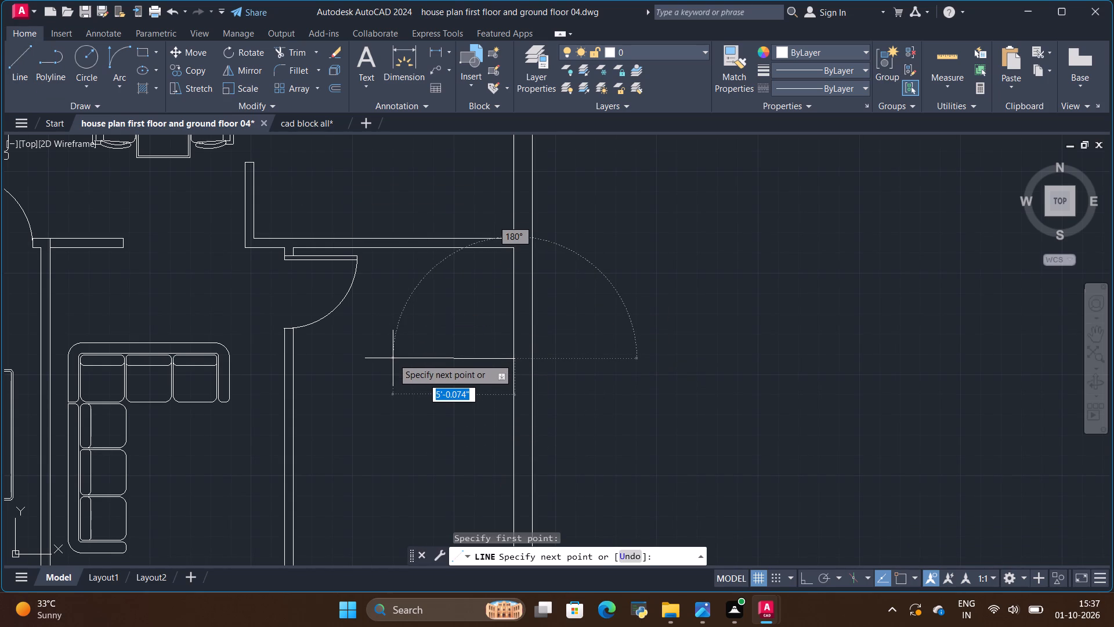
pyautogui.scroll(1, 393, 358)
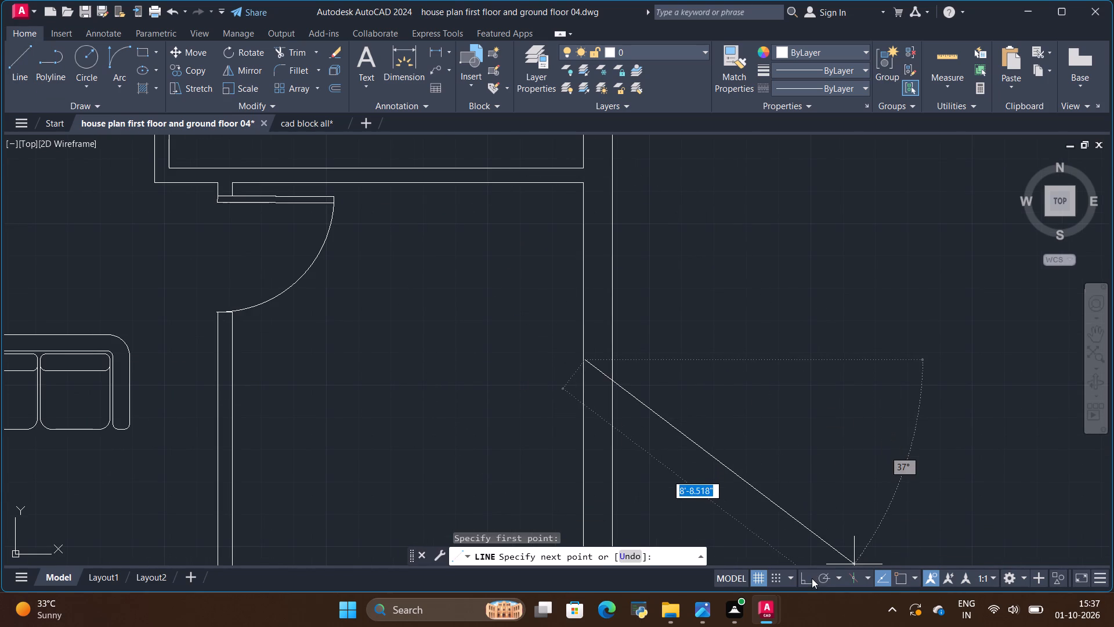
pyautogui.click(812, 578)
pyautogui.scroll(-2, 392, 357)
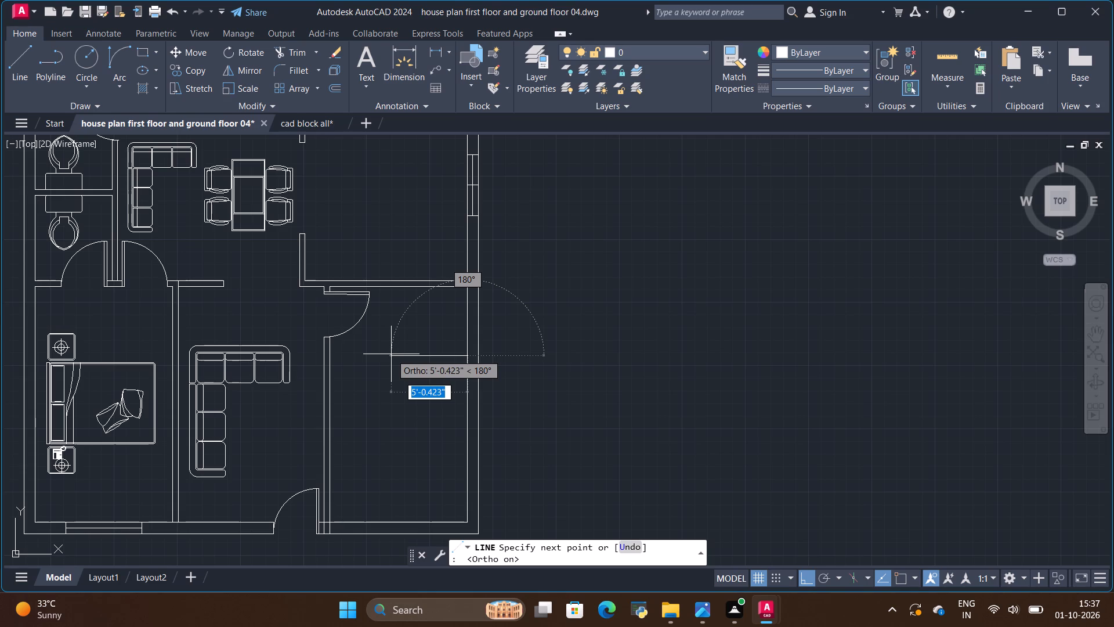
pyautogui.press('BackSpace')
pyautogui.press('BackSpace')
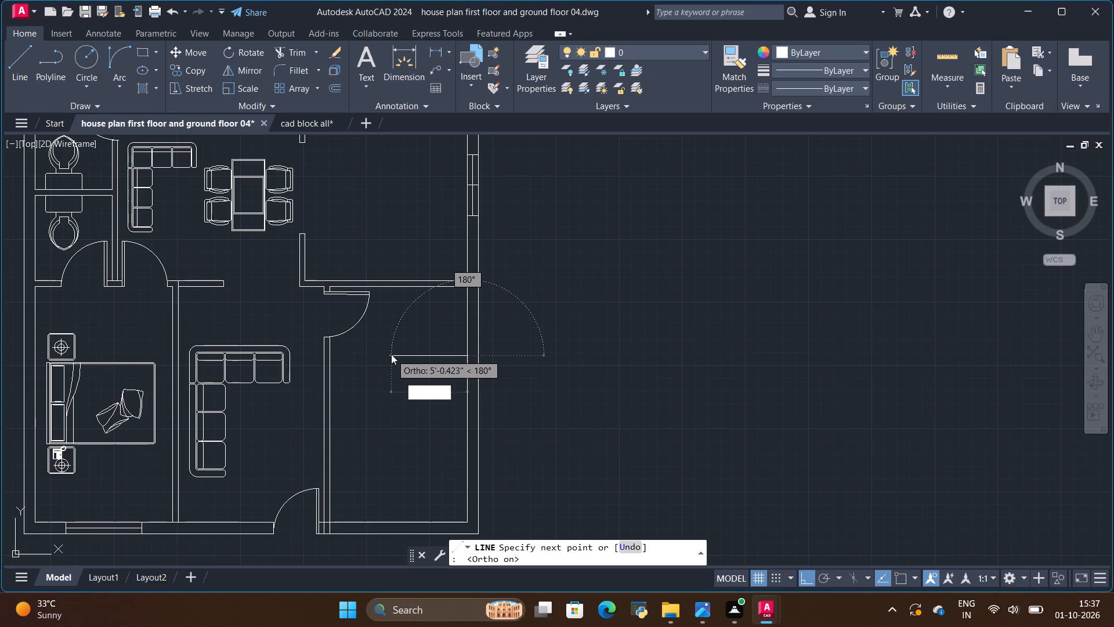
pyautogui.write("5'")
pyautogui.press('Return')
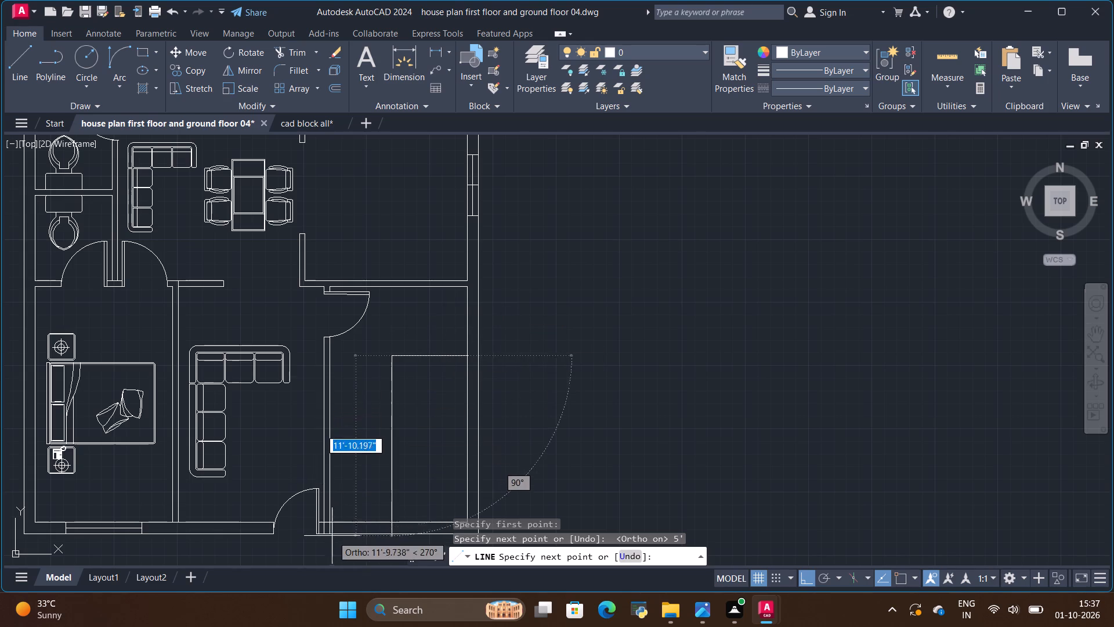
# Check the reference image, then continue the porch outline 10' straight down and back horizontally towards the outer wall.
pyautogui.scroll(1, 327, 506)
pyautogui.scroll(-1, 265, 380)
pyautogui.scroll(1, 346, 466)
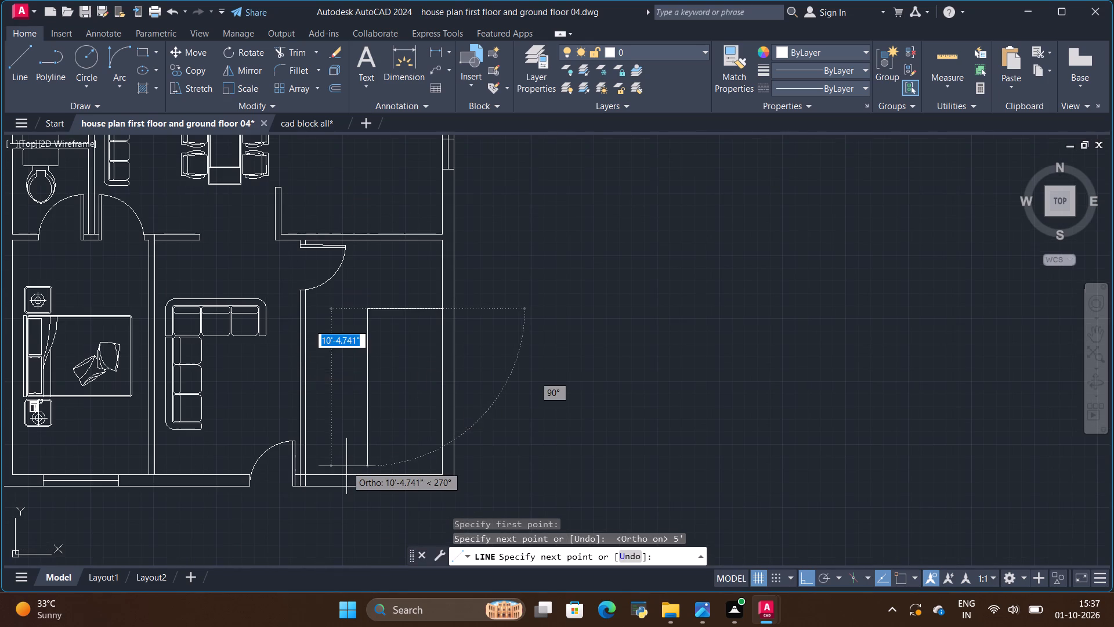
pyautogui.click(704, 603)
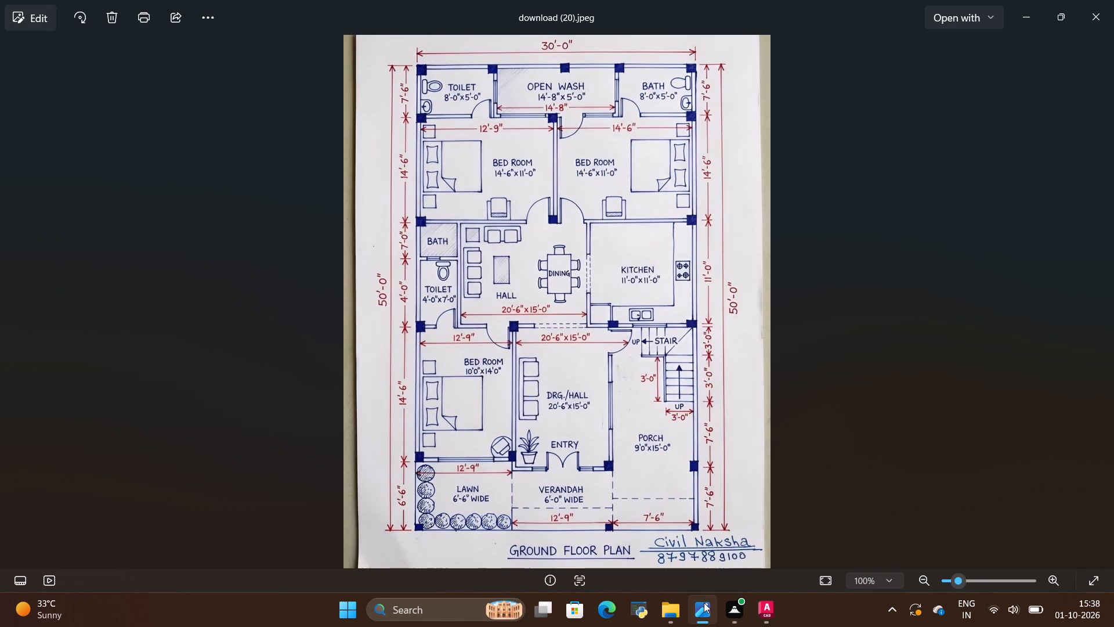
pyautogui.click(768, 605)
pyautogui.click(680, 561)
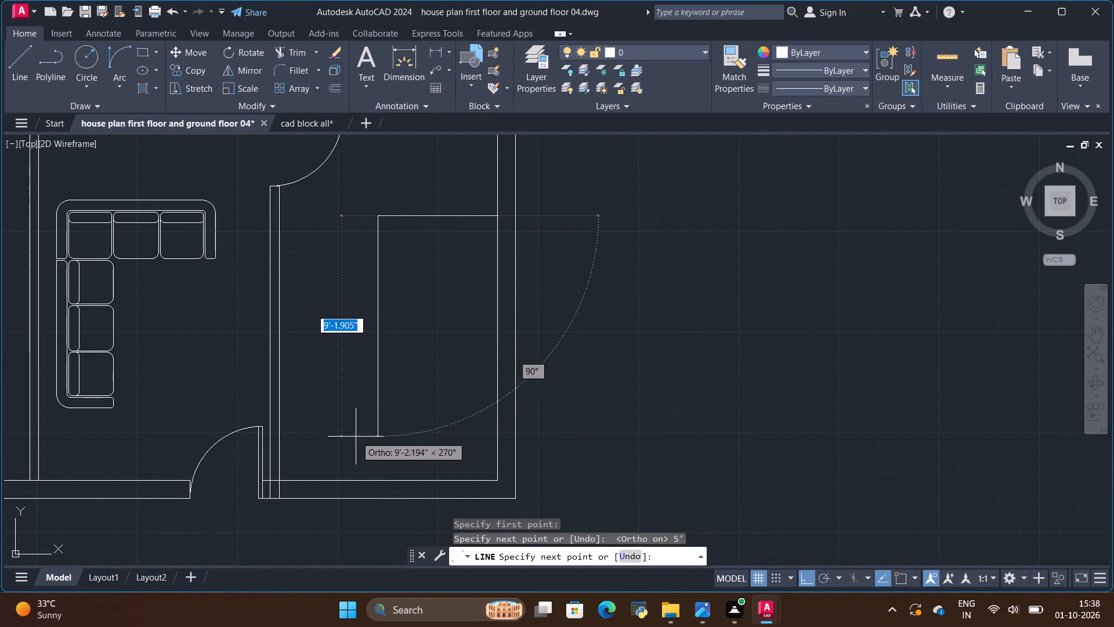
pyautogui.press('BackSpace')
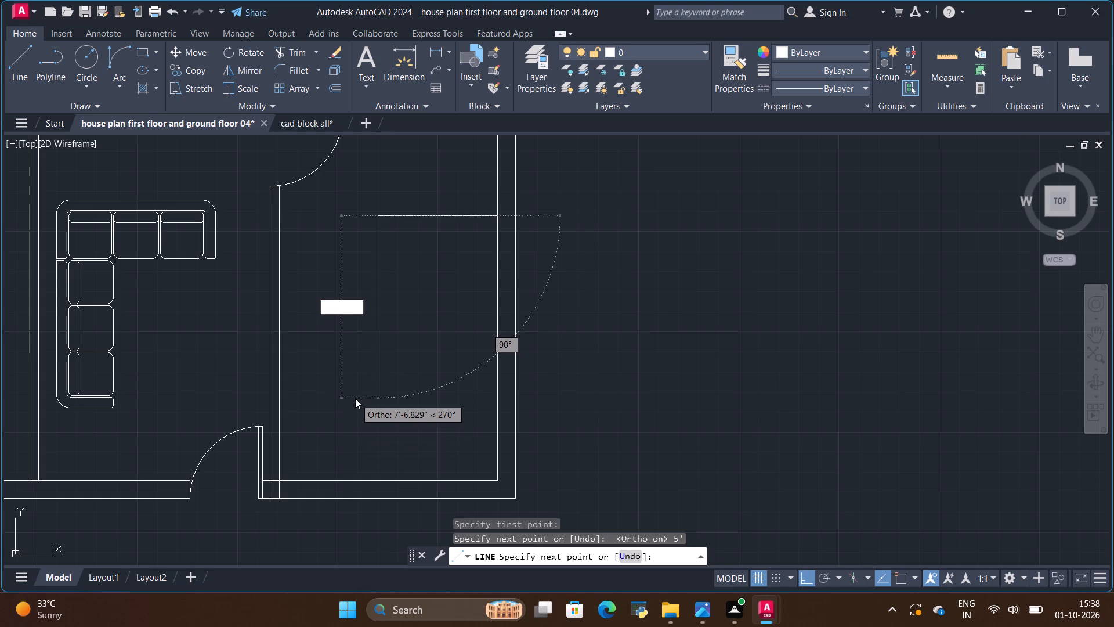
pyautogui.write("10'")
pyautogui.press('Return')
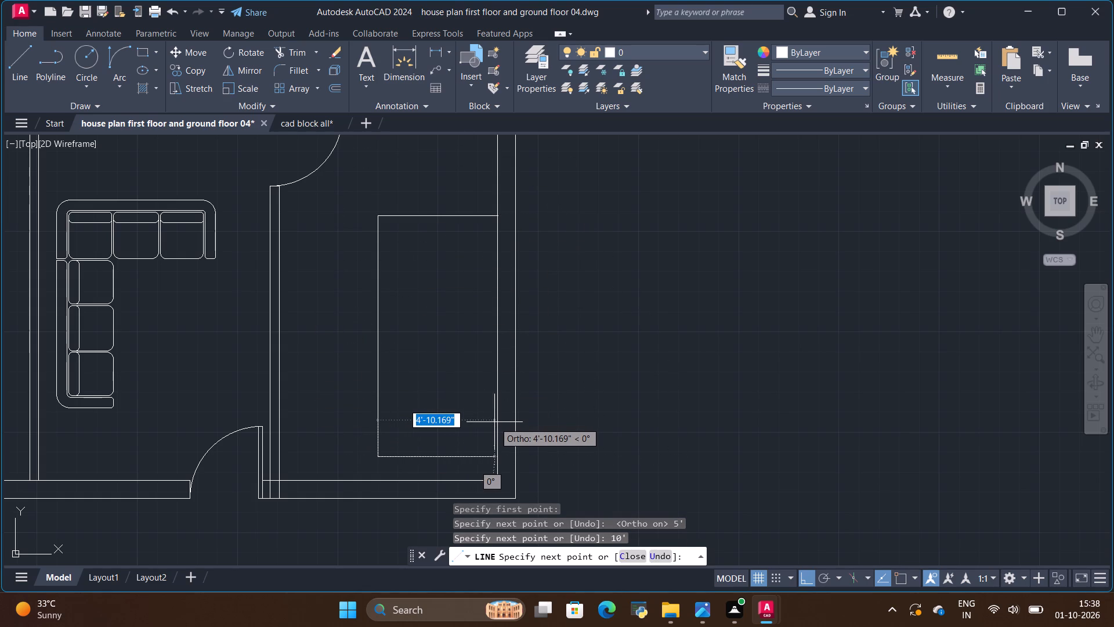
pyautogui.scroll(-2, 494, 422)
pyautogui.scroll(1, 494, 422)
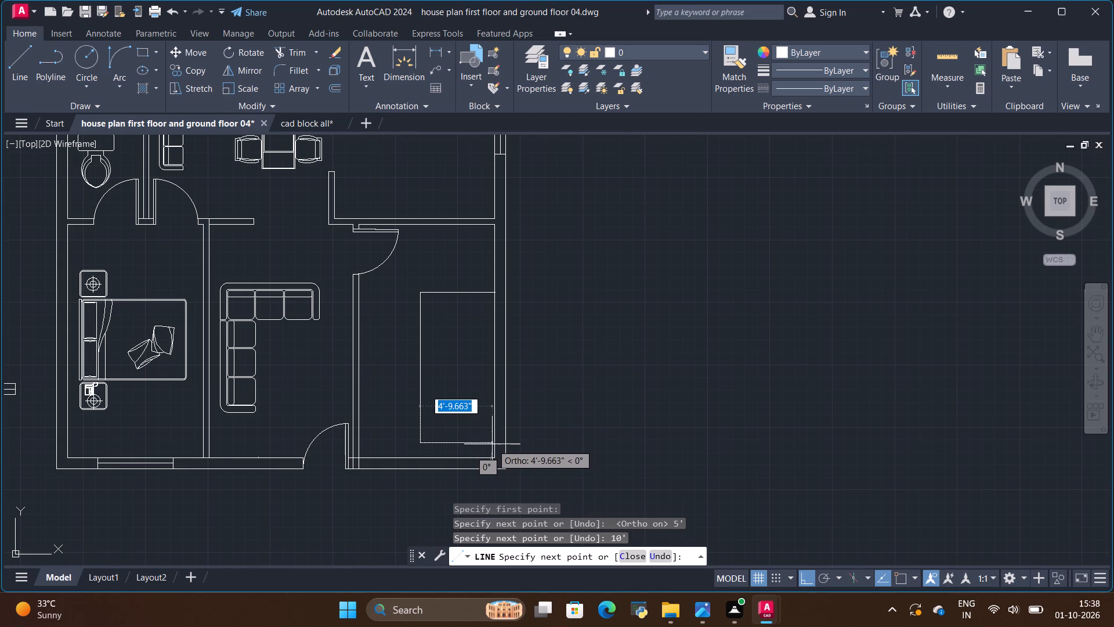
pyautogui.click(493, 442)
pyautogui.press('Escape')
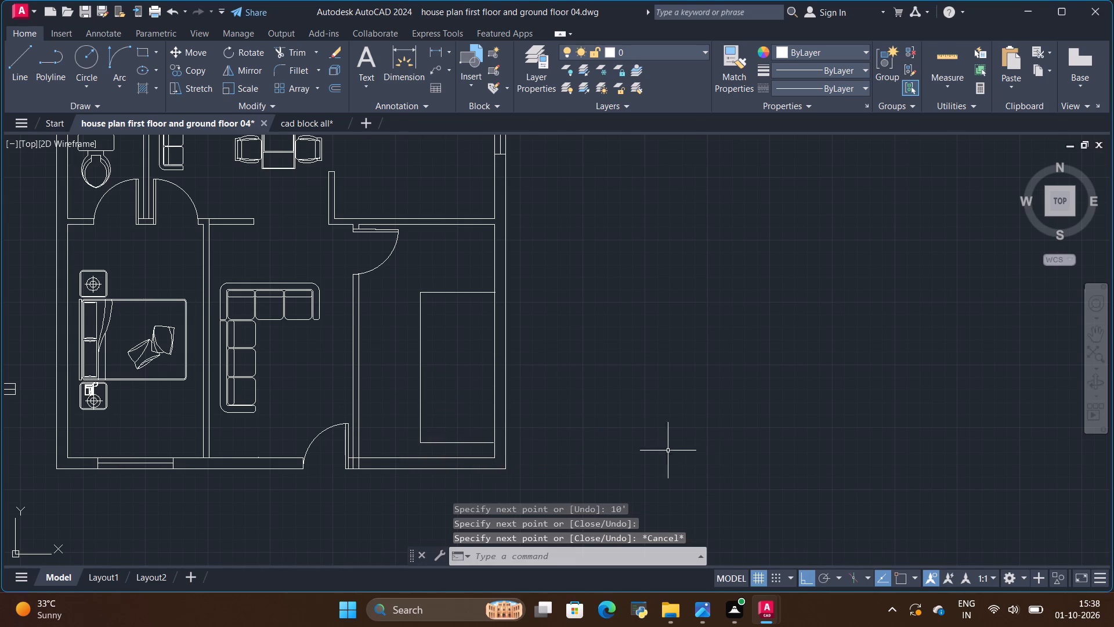
# Stretch the open end of the outline's bottom line to meet the inner face of the outer wall.
pyautogui.scroll(3, 532, 455)
pyautogui.scroll(3, 324, 410)
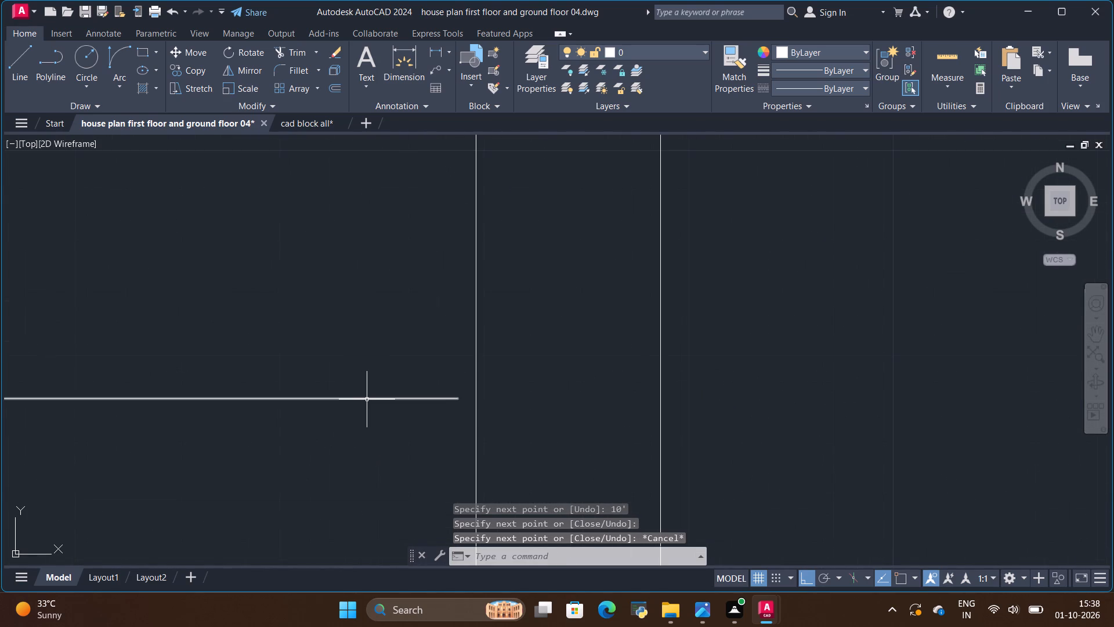
pyautogui.click(368, 399)
pyautogui.click(460, 397)
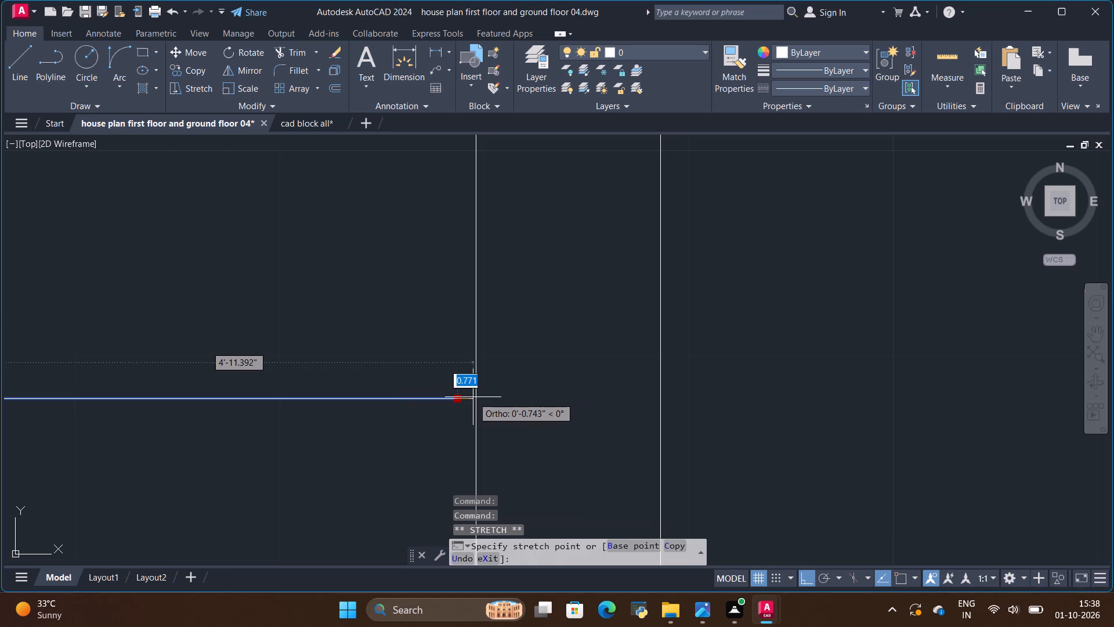
pyautogui.click(476, 397)
pyautogui.press('Escape')
pyautogui.scroll(-2, 478, 389)
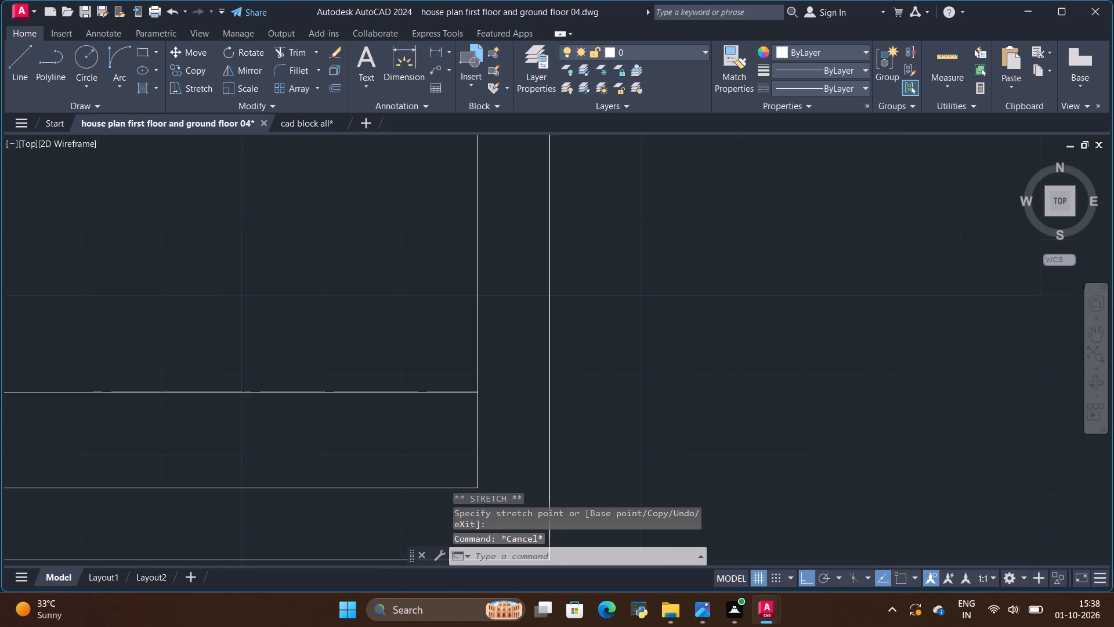
pyautogui.scroll(-4, 479, 388)
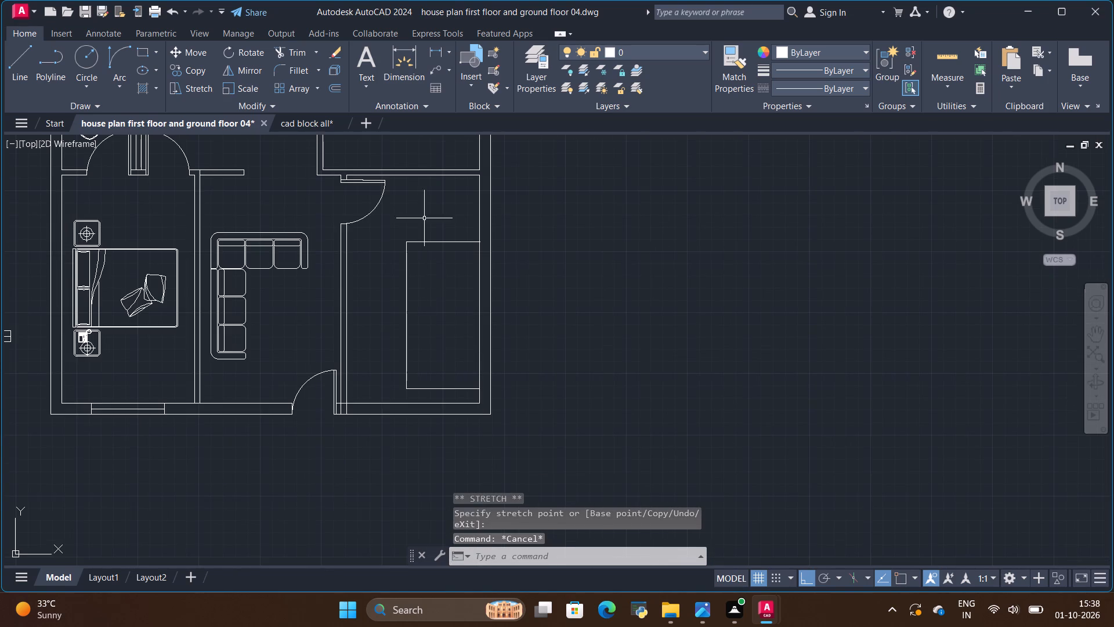
# Copy the porch outline's 10' vertical line horizontally towards the outer wall at offsets of 2', 1' and 3'.
pyautogui.scroll(2, 423, 205)
pyautogui.scroll(-1, 444, 235)
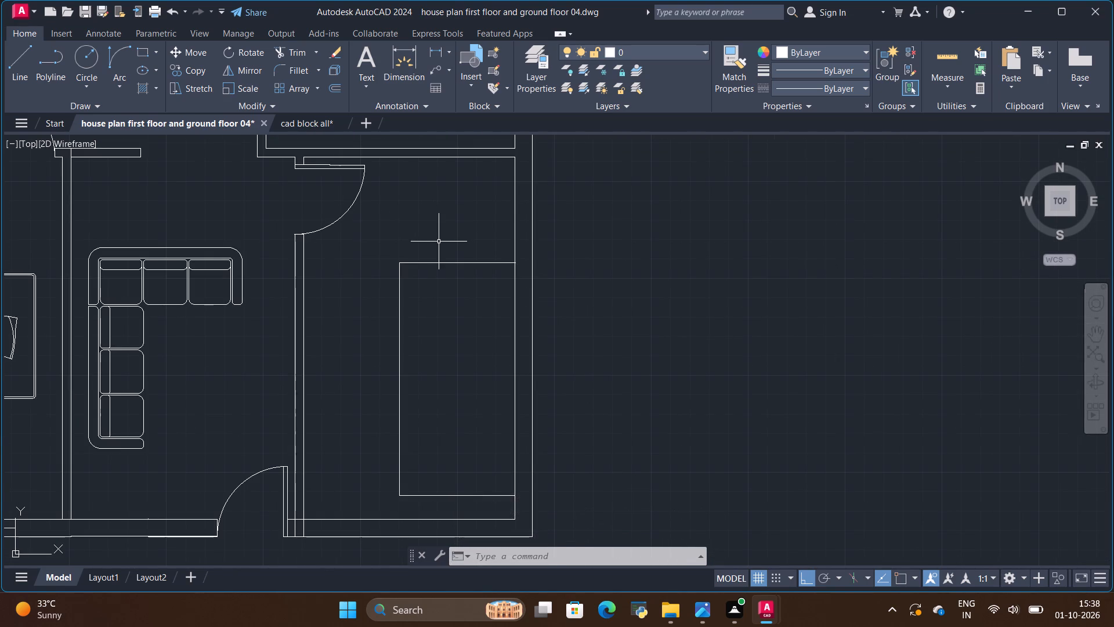
pyautogui.scroll(1, 467, 261)
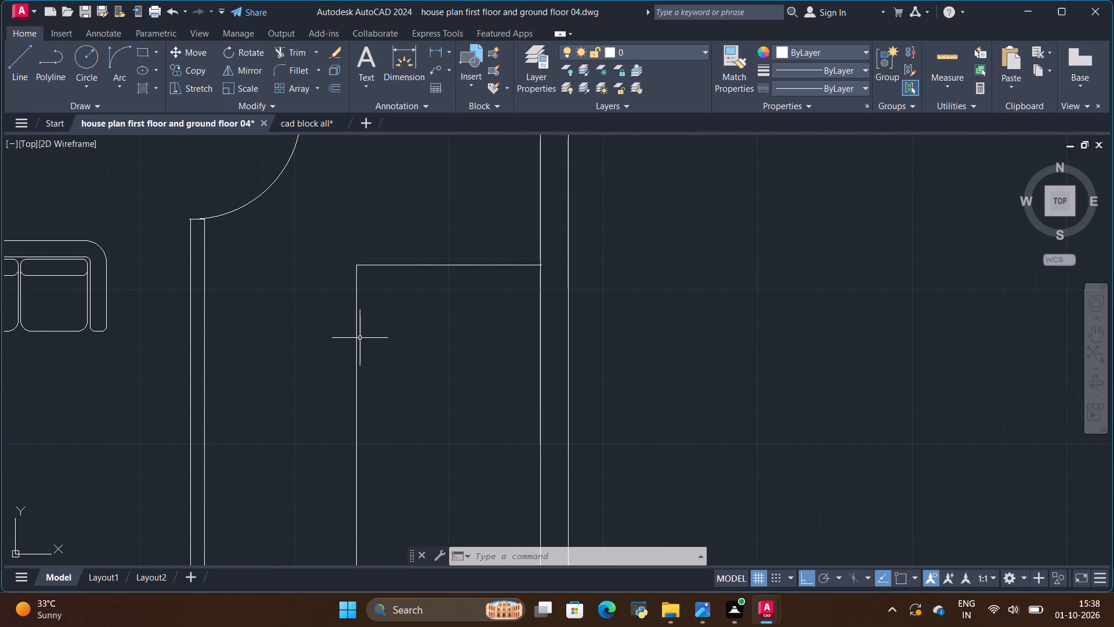
pyautogui.click(360, 338)
pyautogui.click(357, 348)
pyautogui.click(356, 348)
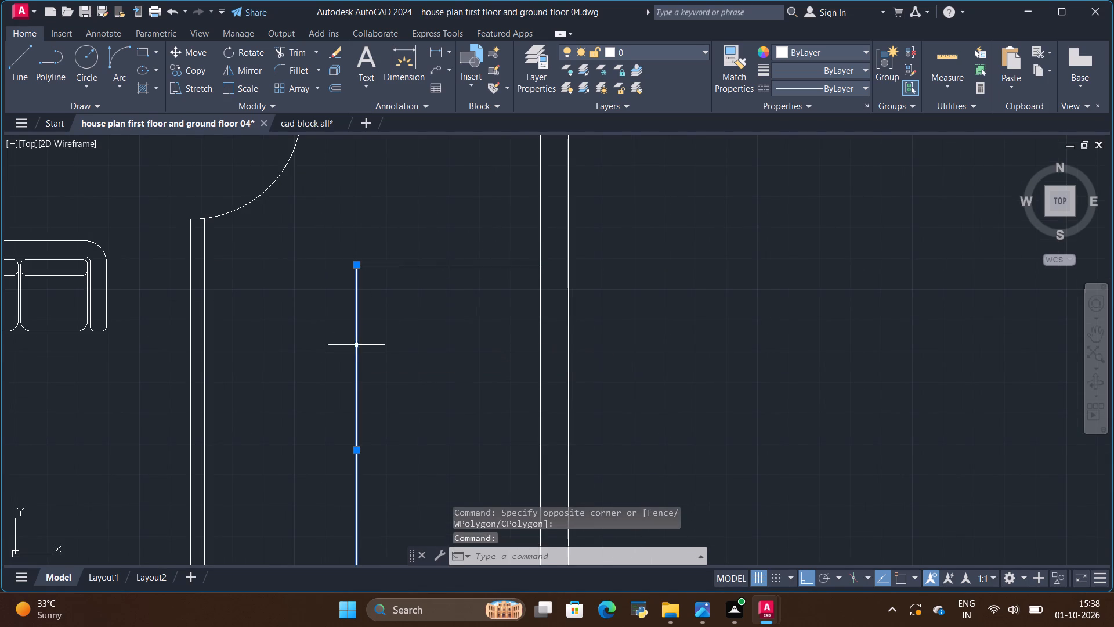
pyautogui.click(190, 70)
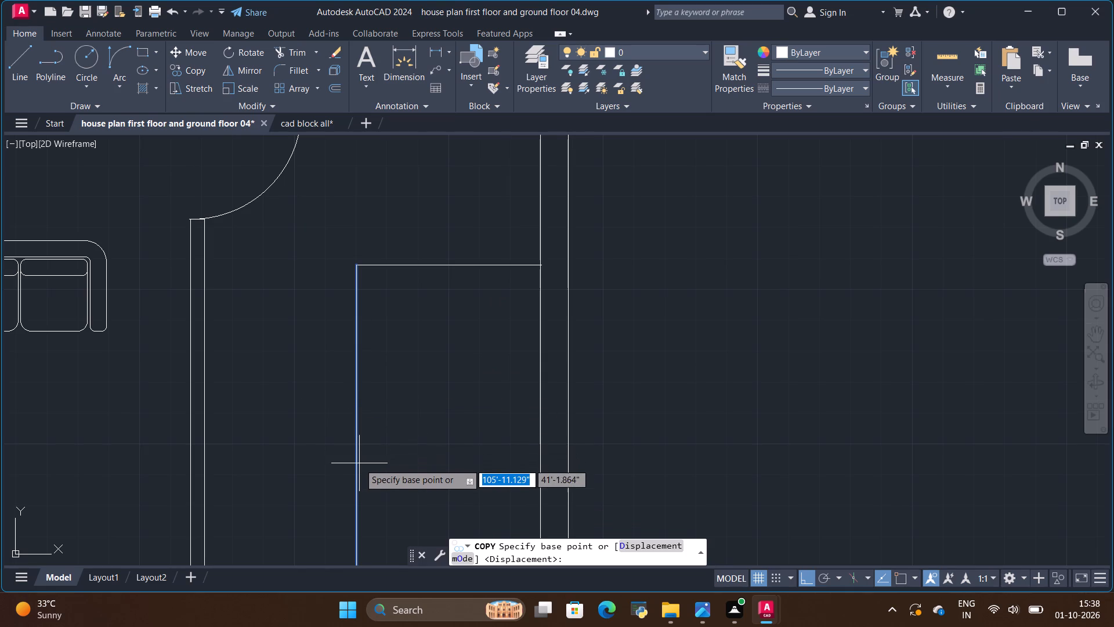
pyautogui.click(356, 423)
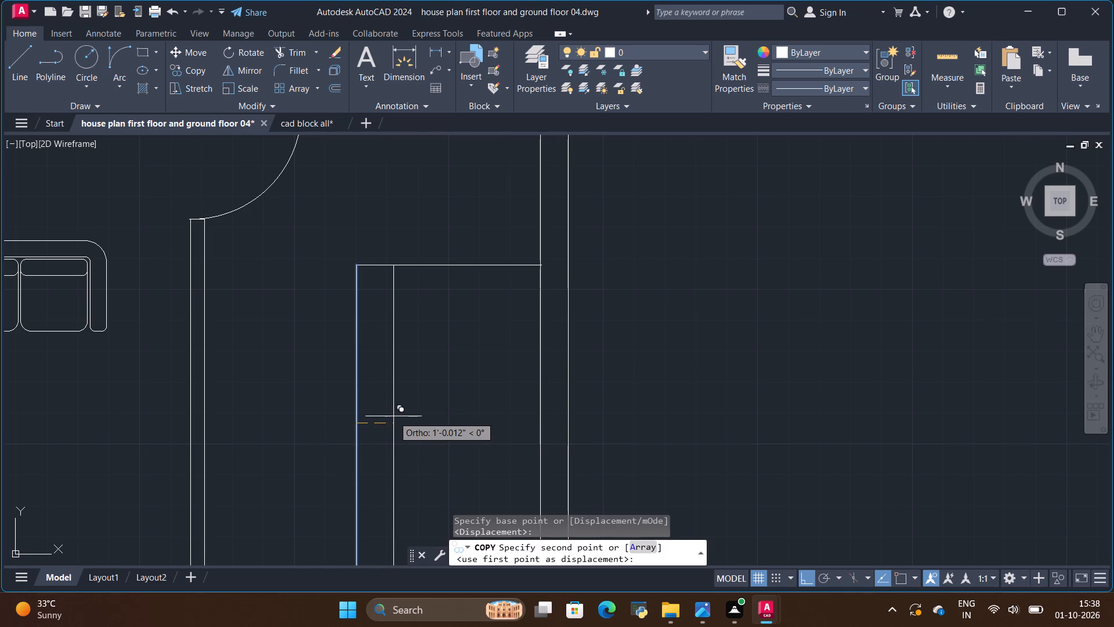
pyautogui.press('BackSpace')
pyautogui.press('BackSpace')
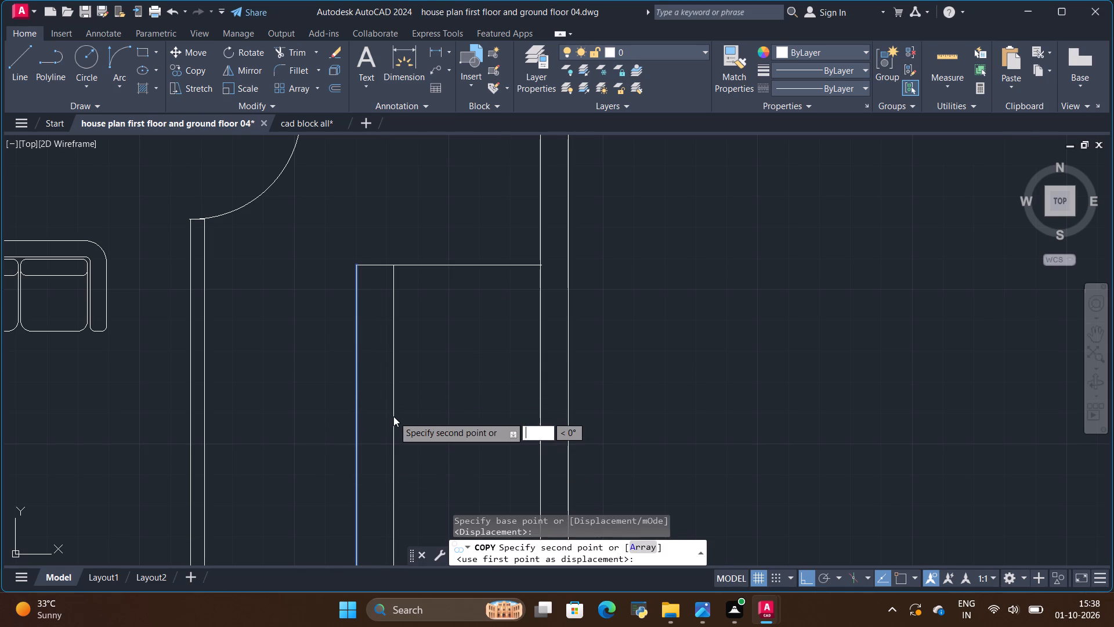
pyautogui.write("2'")
pyautogui.press('Return')
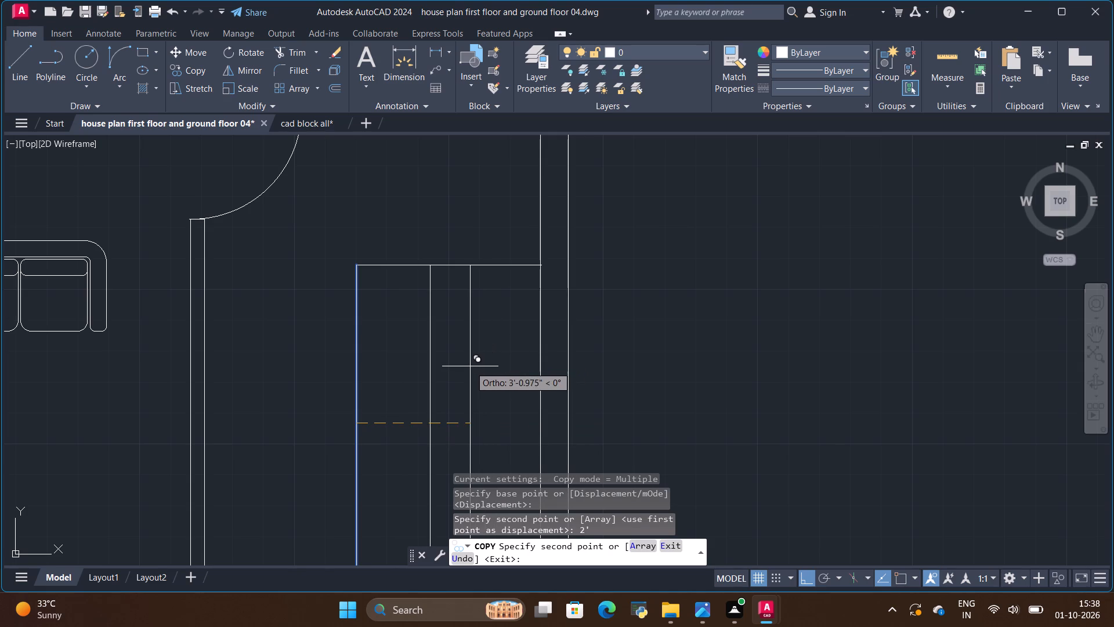
pyautogui.press('BackSpace')
pyautogui.press('BackSpace')
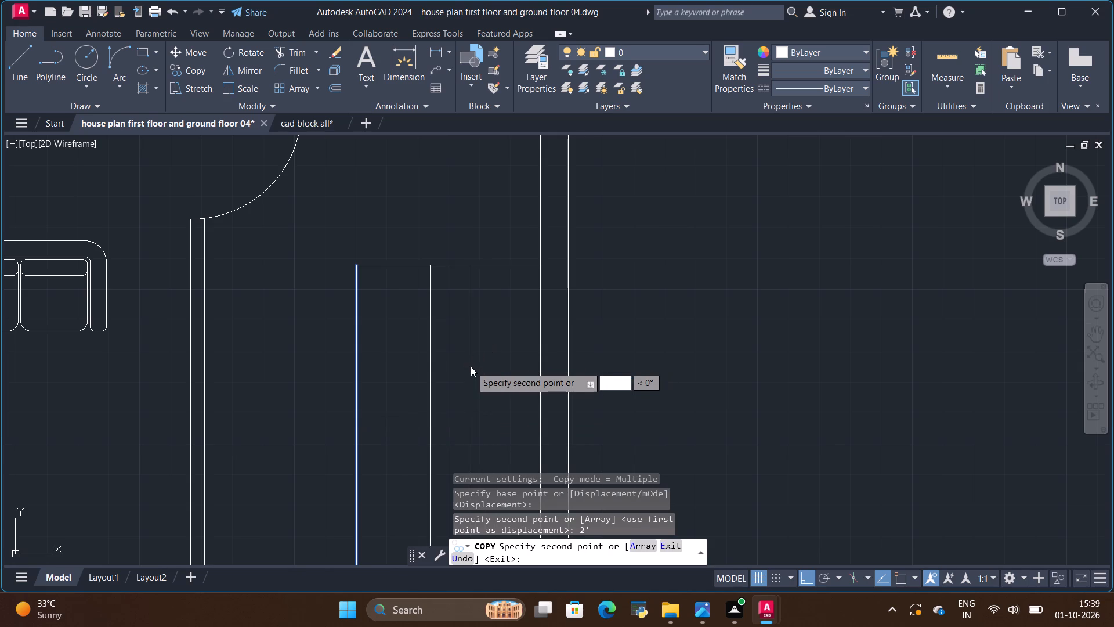
pyautogui.write("1'")
pyautogui.press('Return')
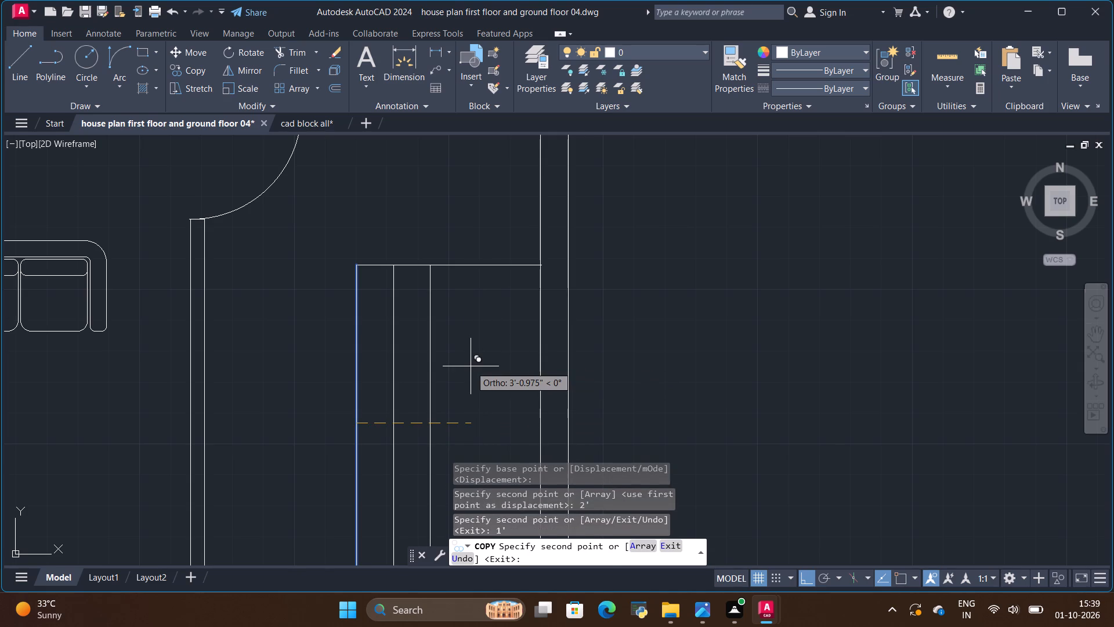
pyautogui.write("3'")
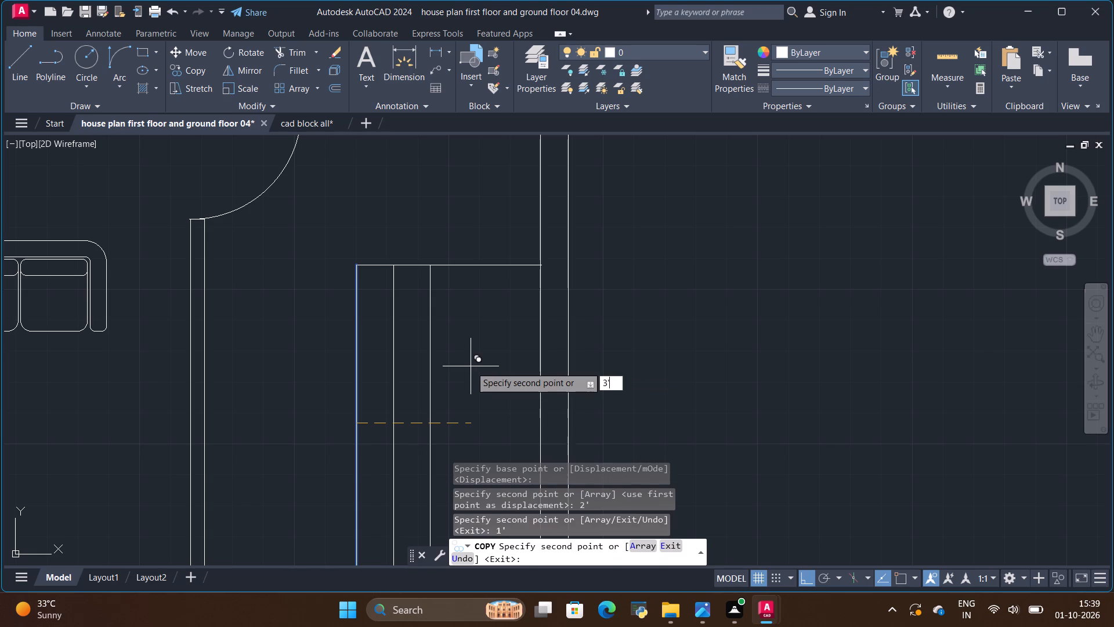
pyautogui.press('Return')
pyautogui.press('Escape')
# Trim away the vertical line copied at 1', between the outline's long side and the 2' line.
pyautogui.scroll(1, 434, 388)
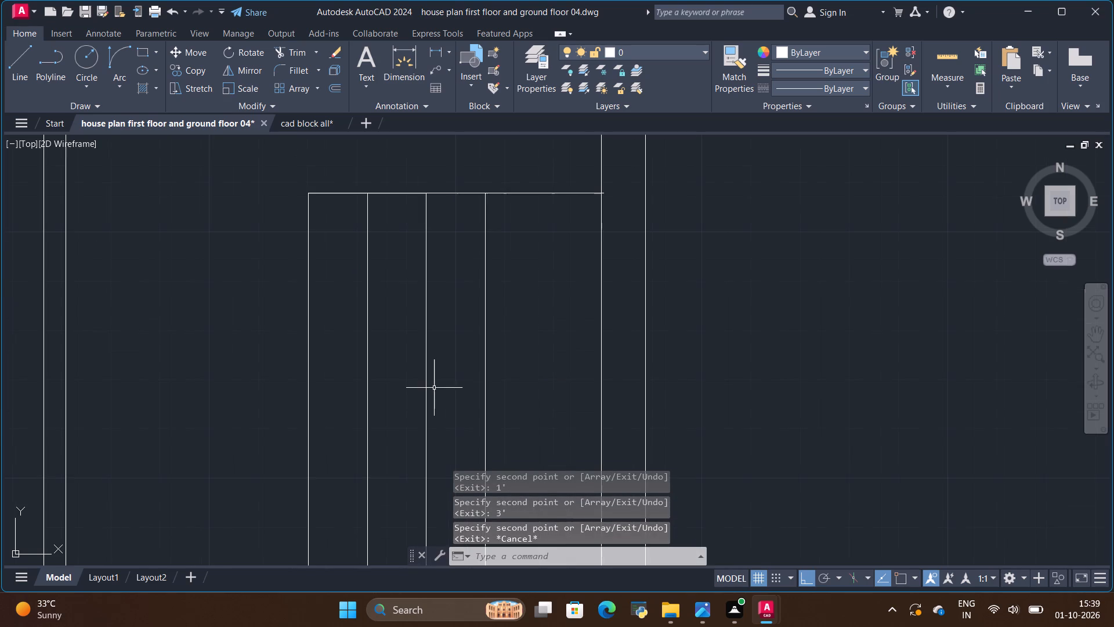
pyautogui.scroll(-2, 388, 326)
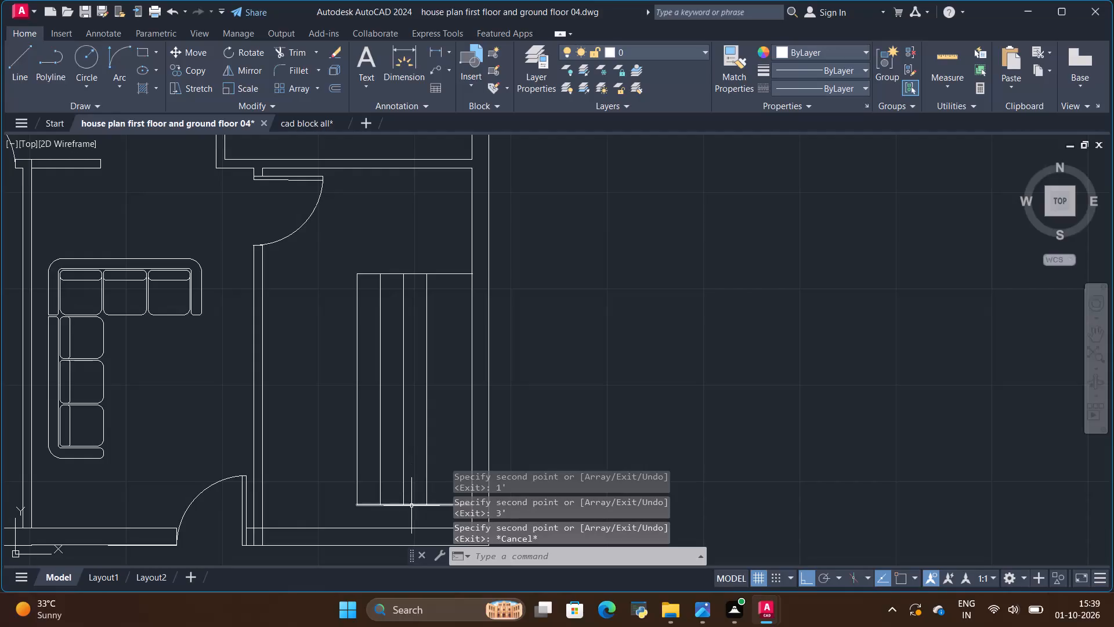
pyautogui.scroll(1, 411, 507)
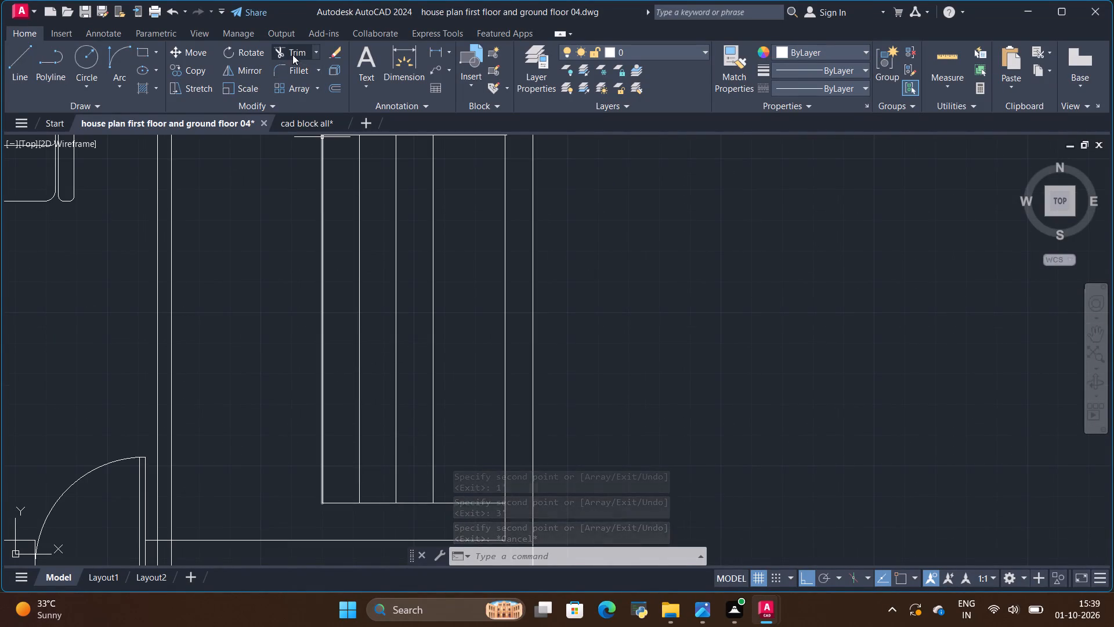
pyautogui.click(291, 51)
pyautogui.moveTo(374, 229); pyautogui.dragTo(360, 308)
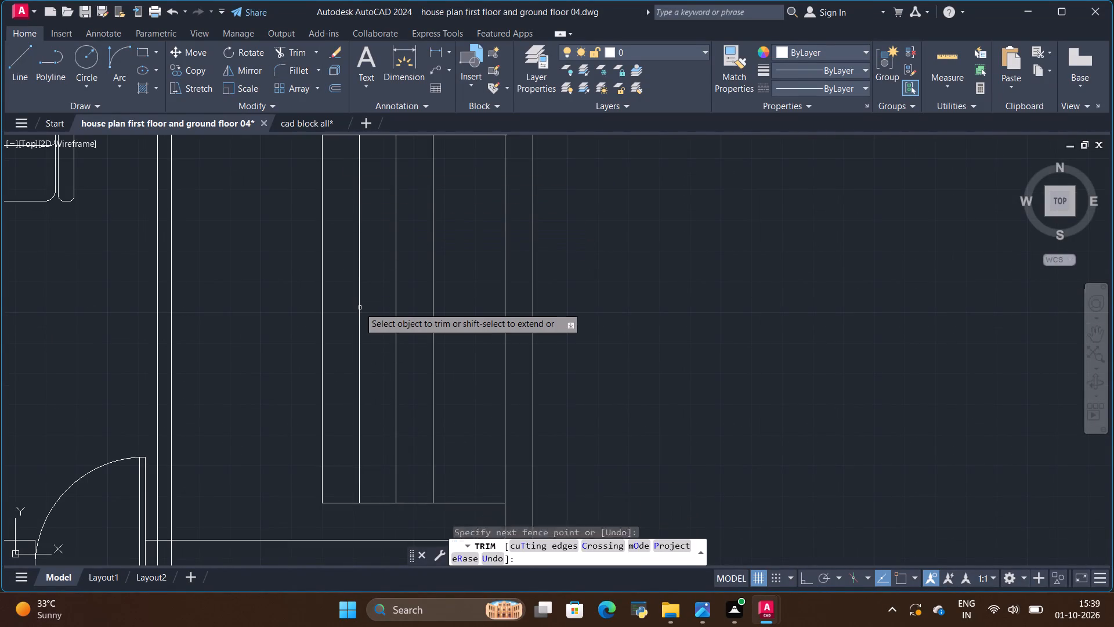
pyautogui.scroll(-2, 359, 308)
pyautogui.scroll(1, 368, 260)
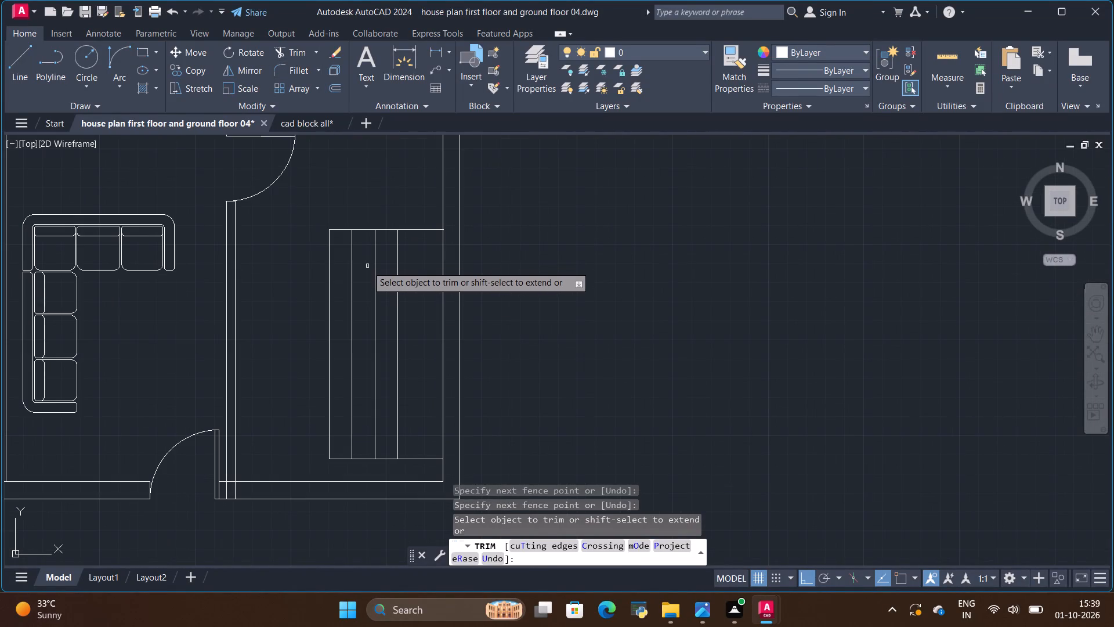
pyautogui.moveTo(367, 266); pyautogui.dragTo(348, 317)
# Trim the outline's top line between the 2' and 3' vertical lines to open the gap between the stair flights.
pyautogui.scroll(1, 385, 256)
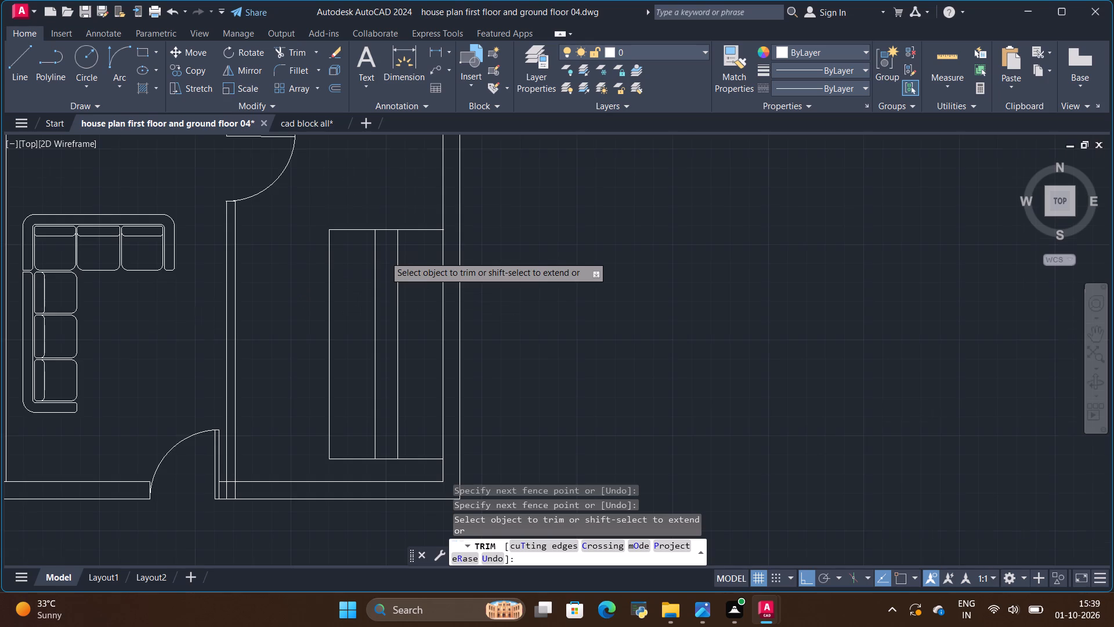
pyautogui.scroll(1, 381, 208)
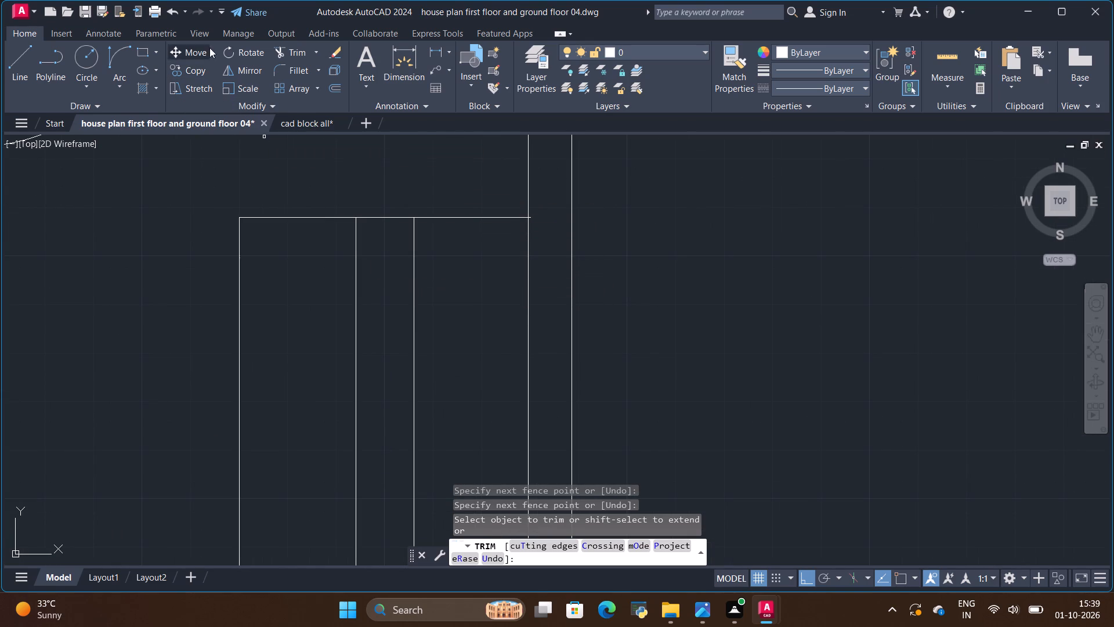
pyautogui.click(296, 53)
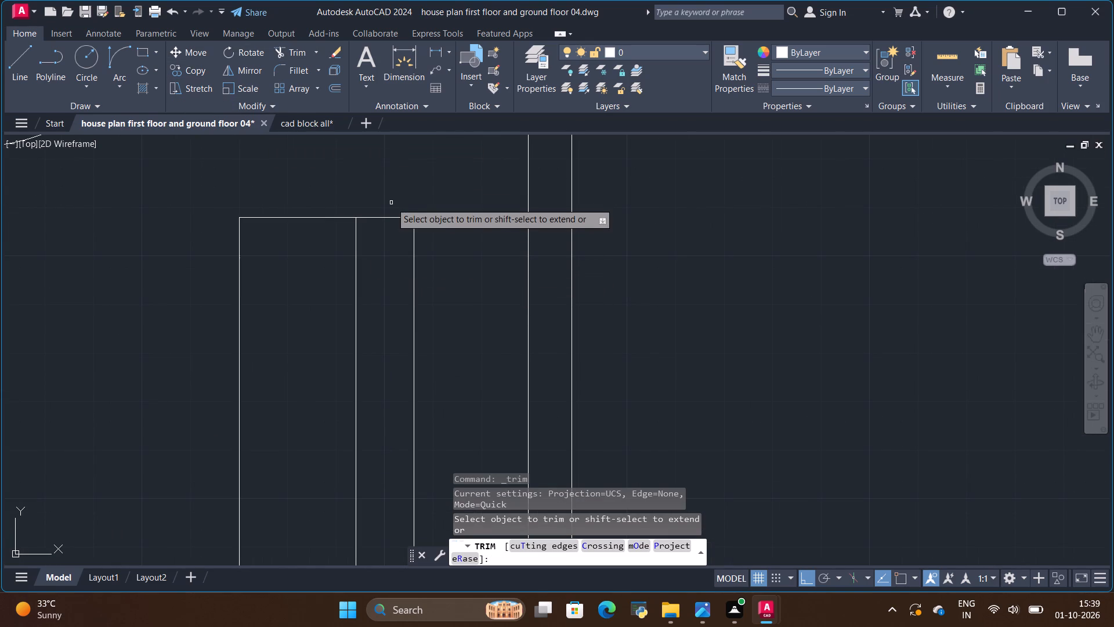
pyautogui.moveTo(383, 197); pyautogui.dragTo(393, 230)
pyautogui.scroll(-2, 380, 181)
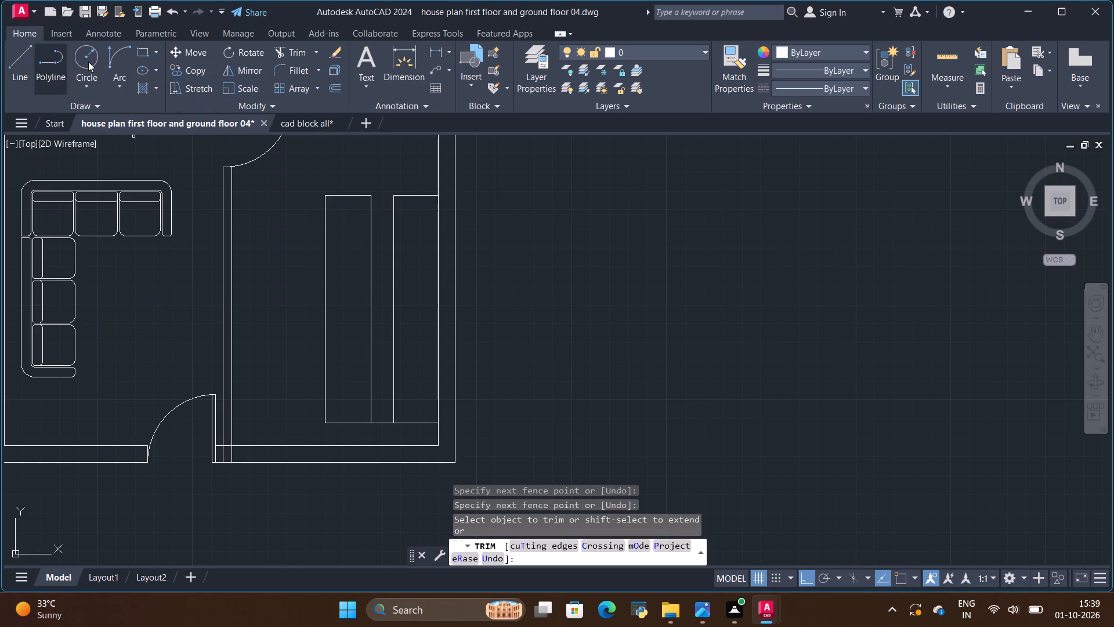
pyautogui.scroll(-1, 665, 268)
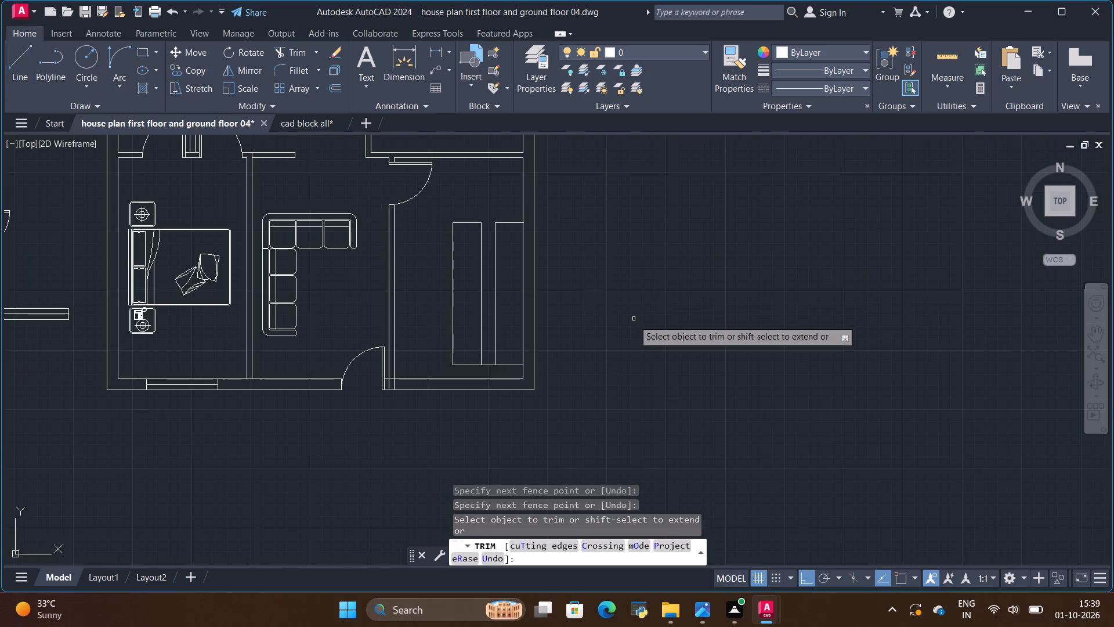
pyautogui.scroll(-2, 635, 322)
pyautogui.scroll(1, 570, 210)
pyautogui.scroll(2, 595, 452)
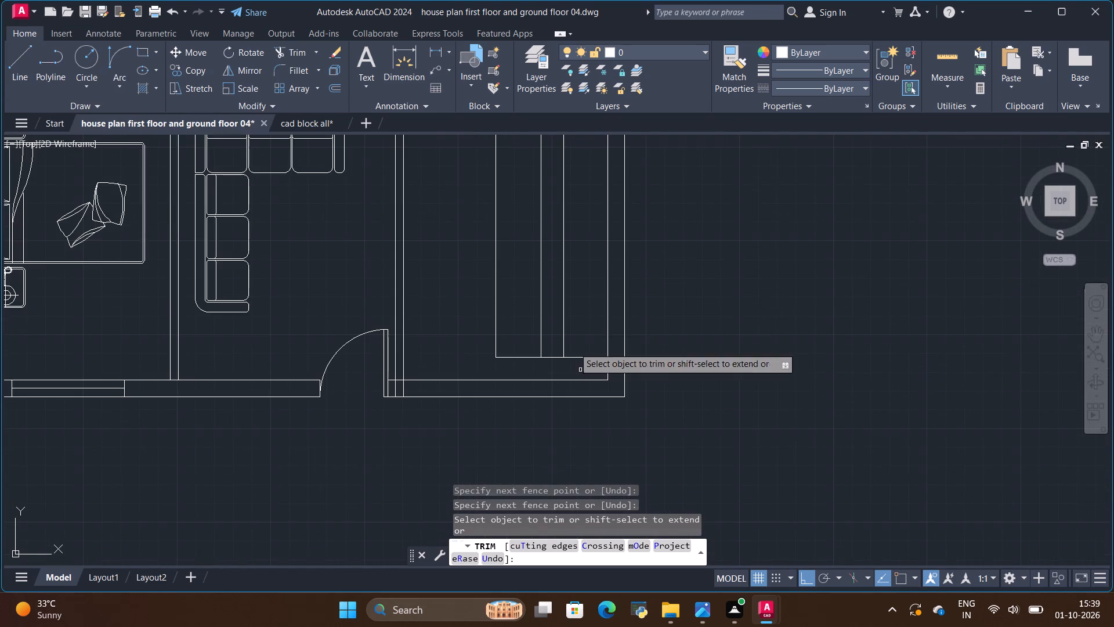
pyautogui.scroll(-1, 552, 298)
pyautogui.scroll(1, 572, 168)
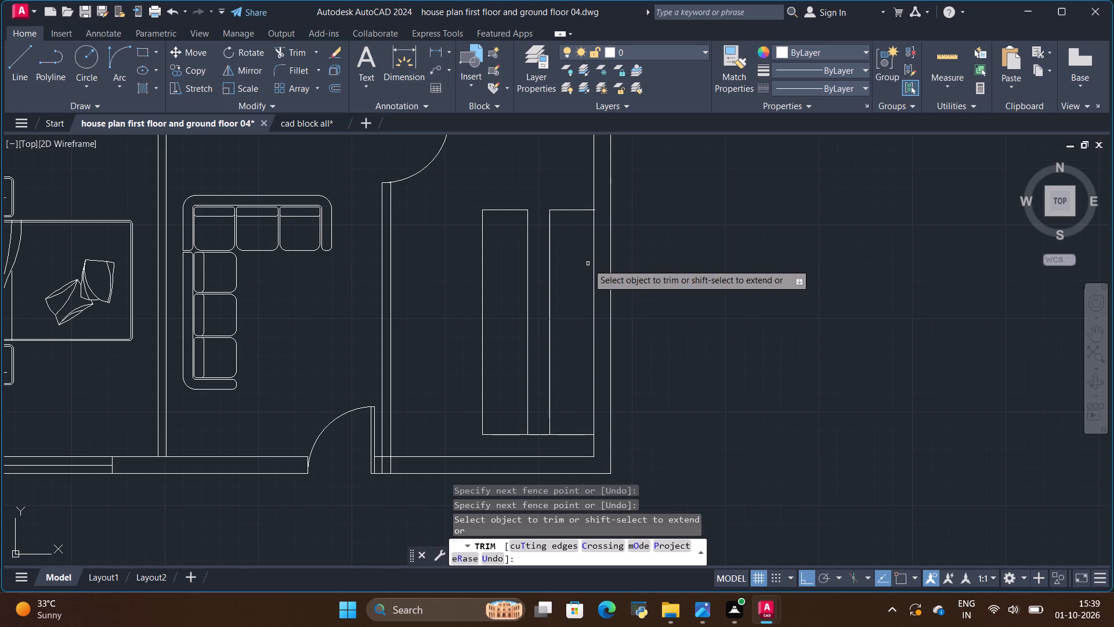
pyautogui.scroll(1, 588, 264)
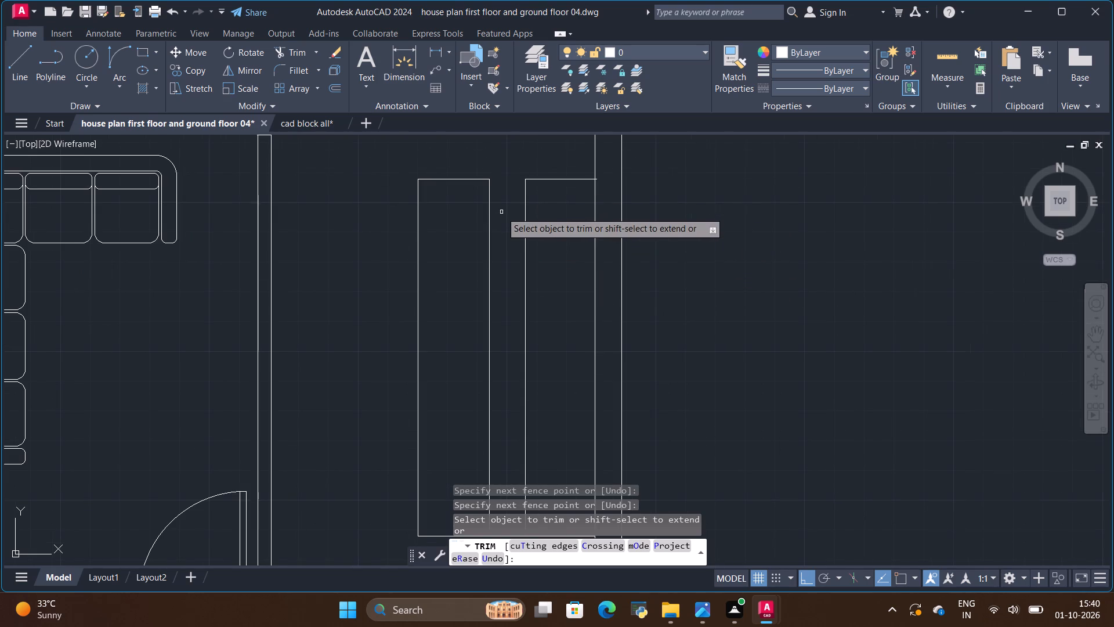
pyautogui.scroll(-1, 501, 212)
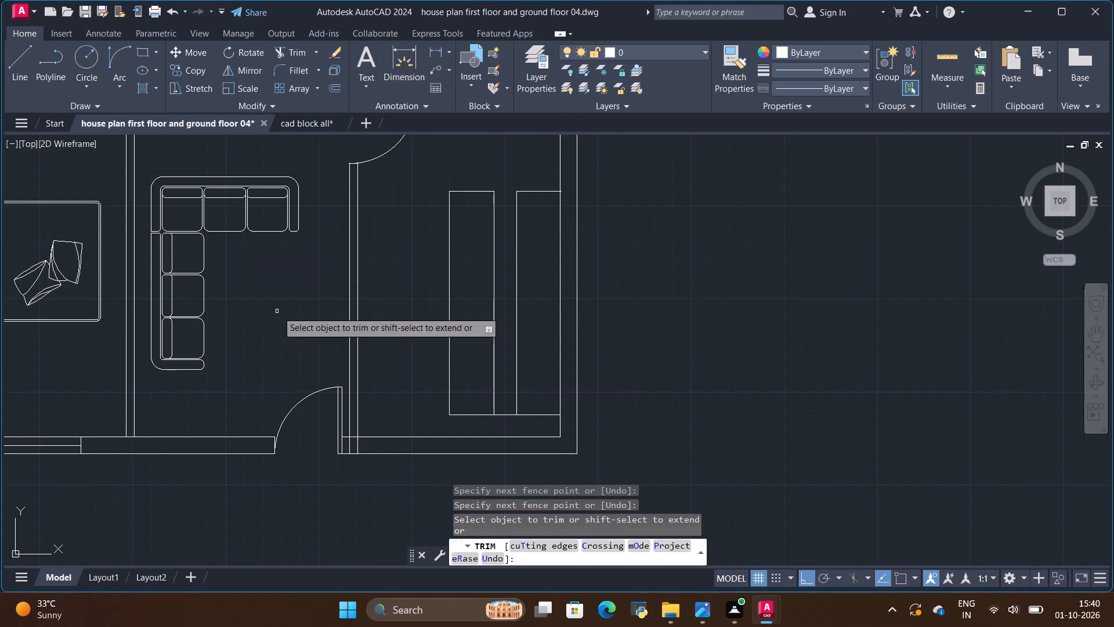
pyautogui.press('space')
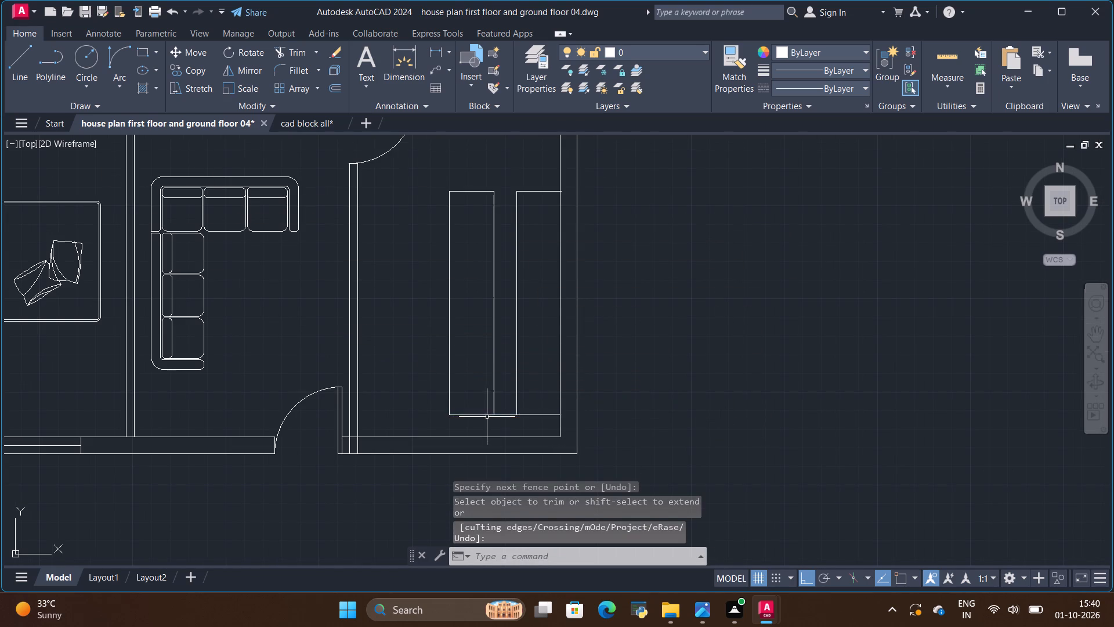
# Copy the outline's bottom horizontal line 2' straight up.
pyautogui.click(487, 417)
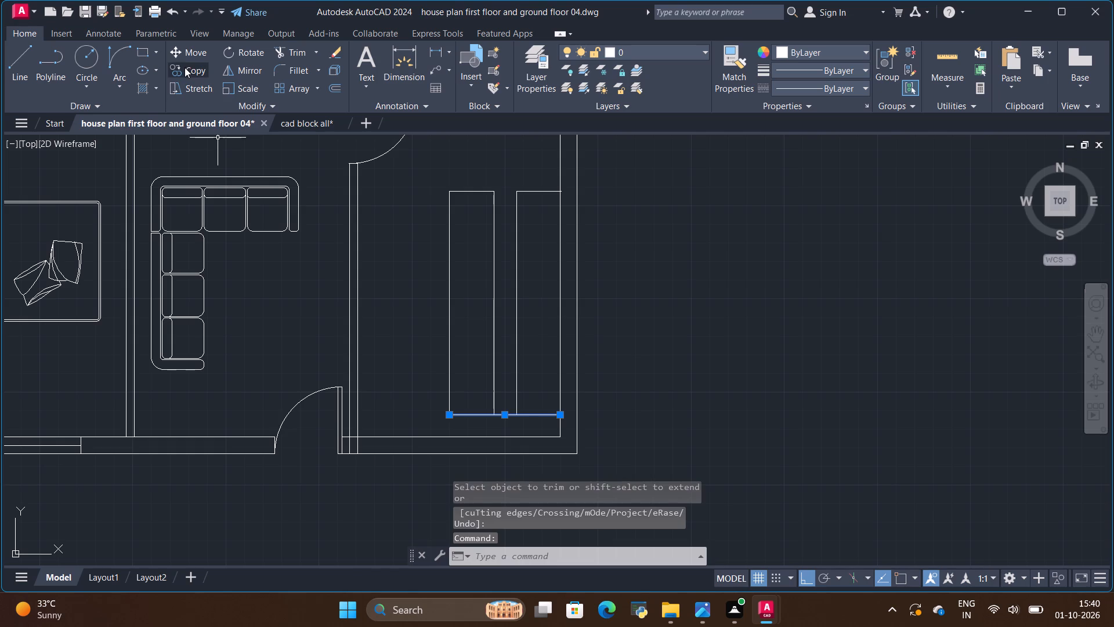
pyautogui.click(185, 67)
pyautogui.scroll(1, 506, 417)
pyautogui.click(504, 413)
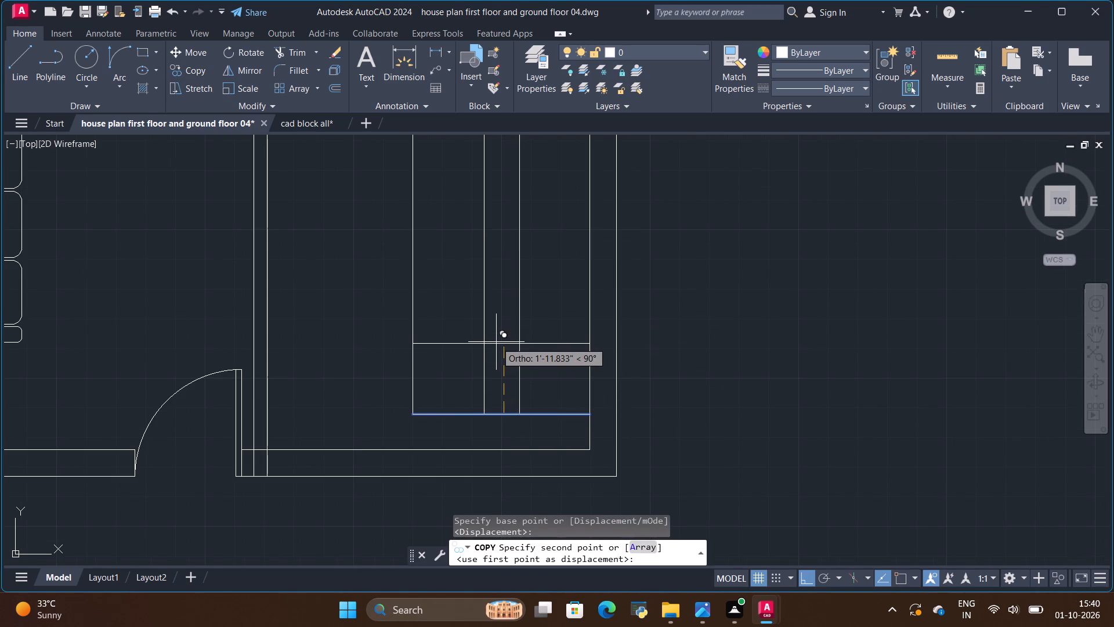
pyautogui.press('BackSpace')
pyautogui.press('BackSpace')
pyautogui.write("2'")
pyautogui.press('Return')
pyautogui.press('Escape')
# With object snap on, draw a line along the raised horizontal line from the outline's long side to the 2' vertical line.
pyautogui.scroll(-1, 505, 340)
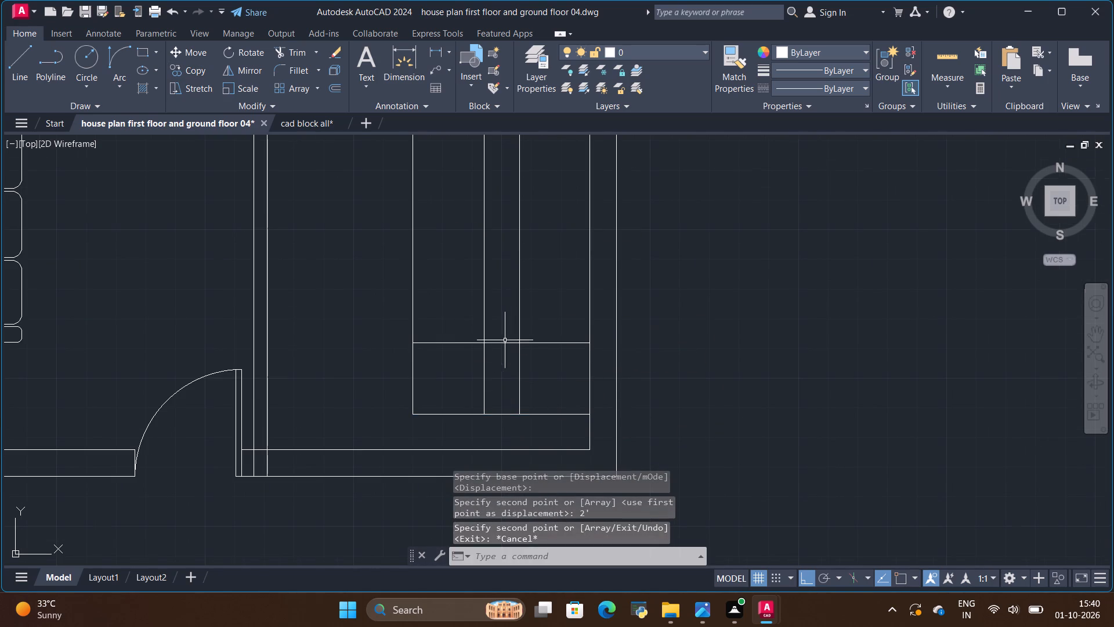
pyautogui.scroll(1, 494, 172)
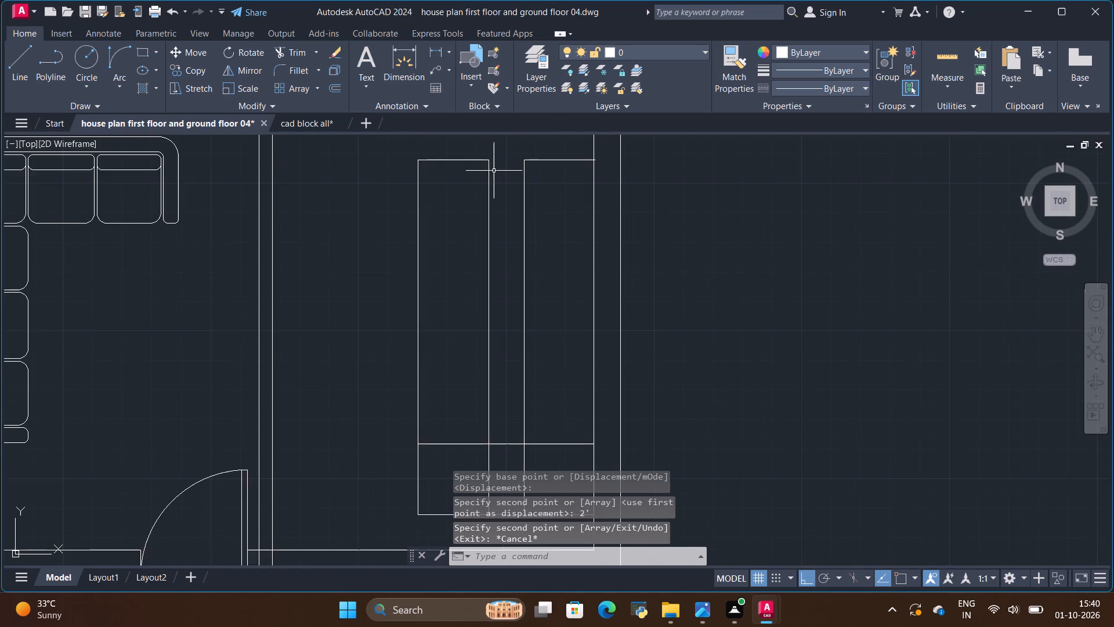
pyautogui.scroll(-2, 494, 188)
pyautogui.scroll(1, 497, 171)
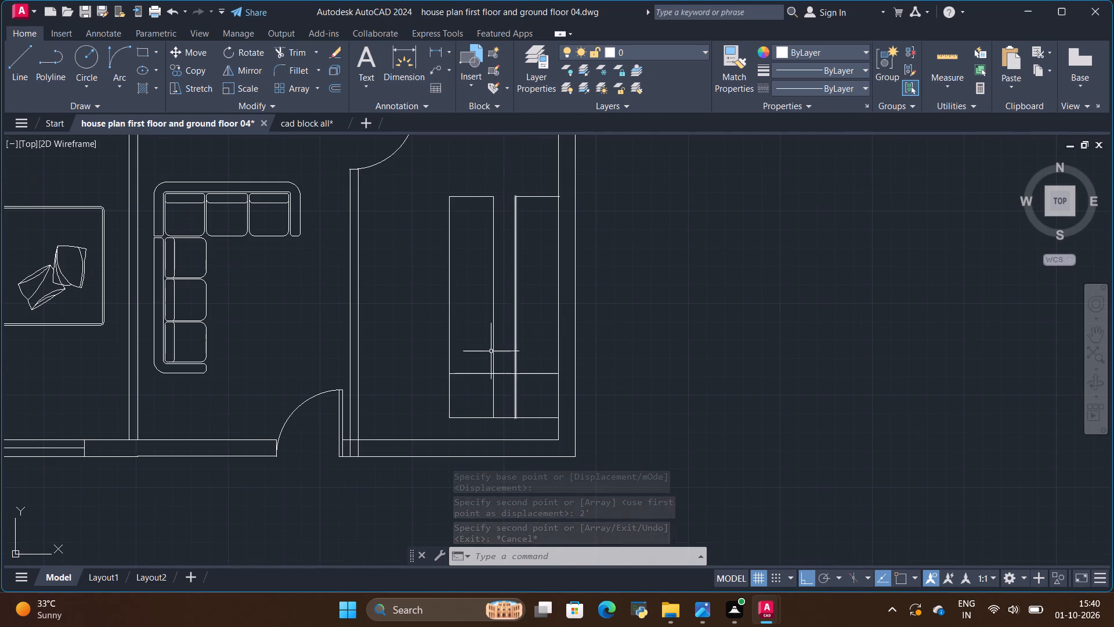
pyautogui.scroll(1, 489, 367)
pyautogui.press('Escape')
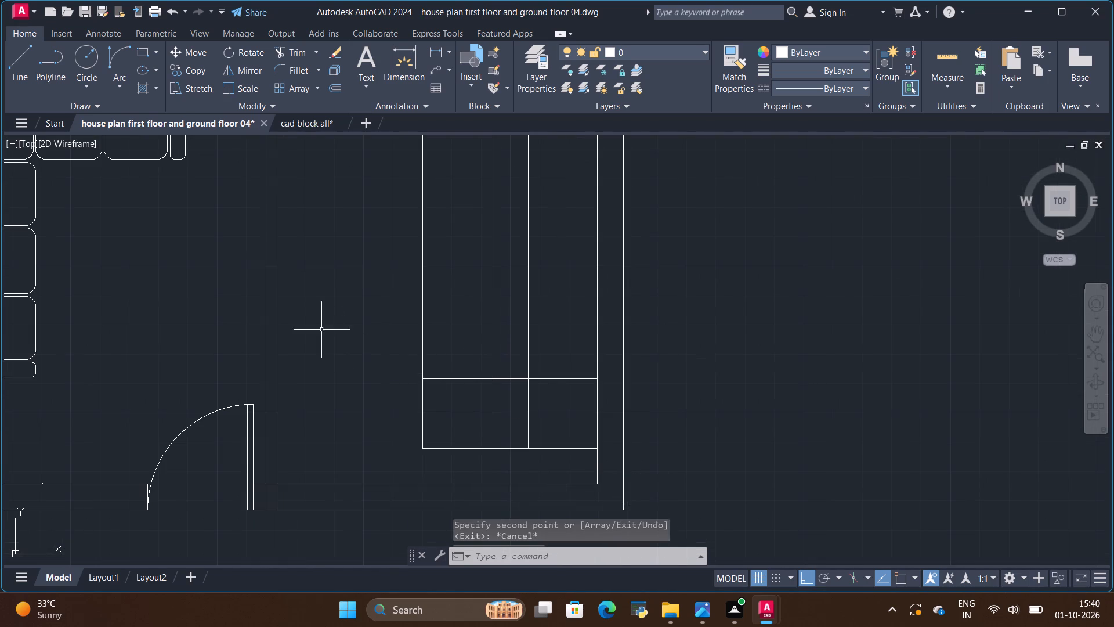
pyautogui.click(13, 69)
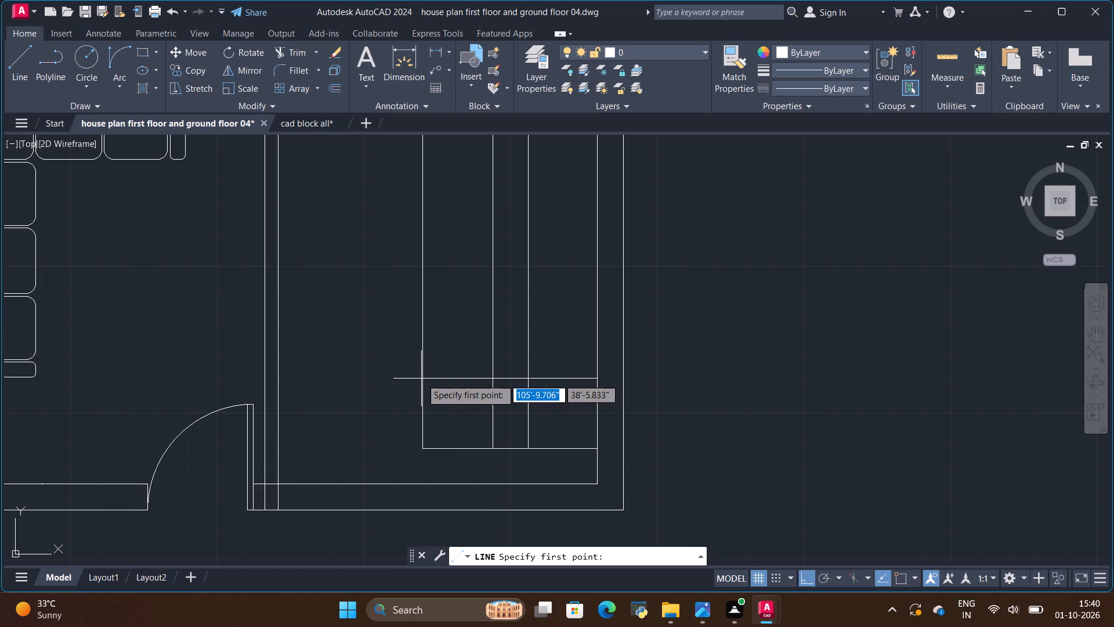
pyautogui.click(903, 580)
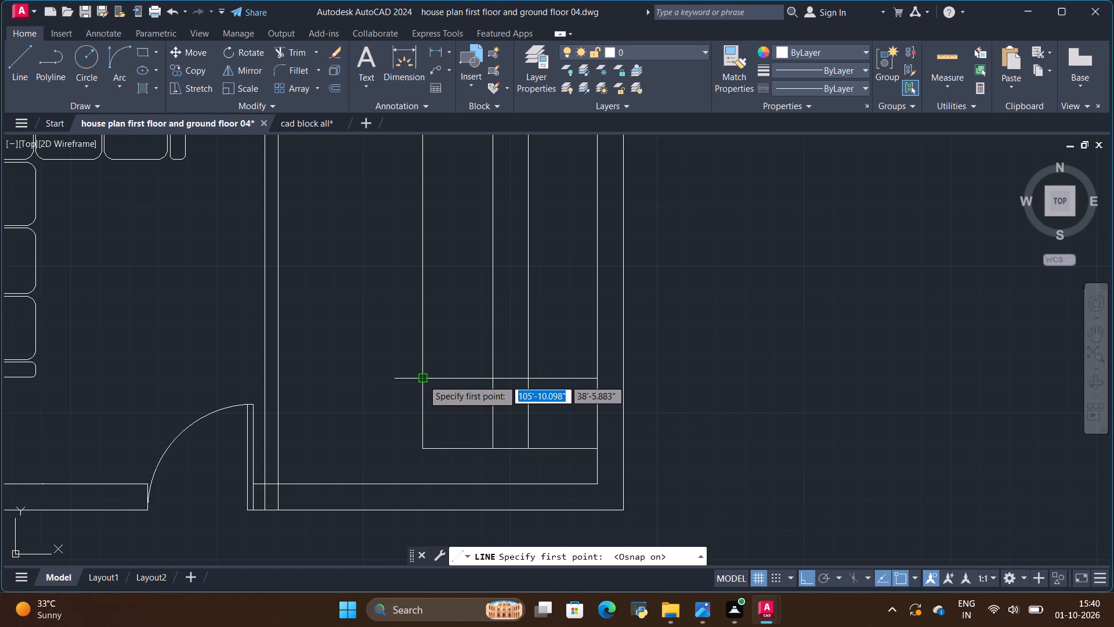
pyautogui.click(423, 380)
pyautogui.click(490, 376)
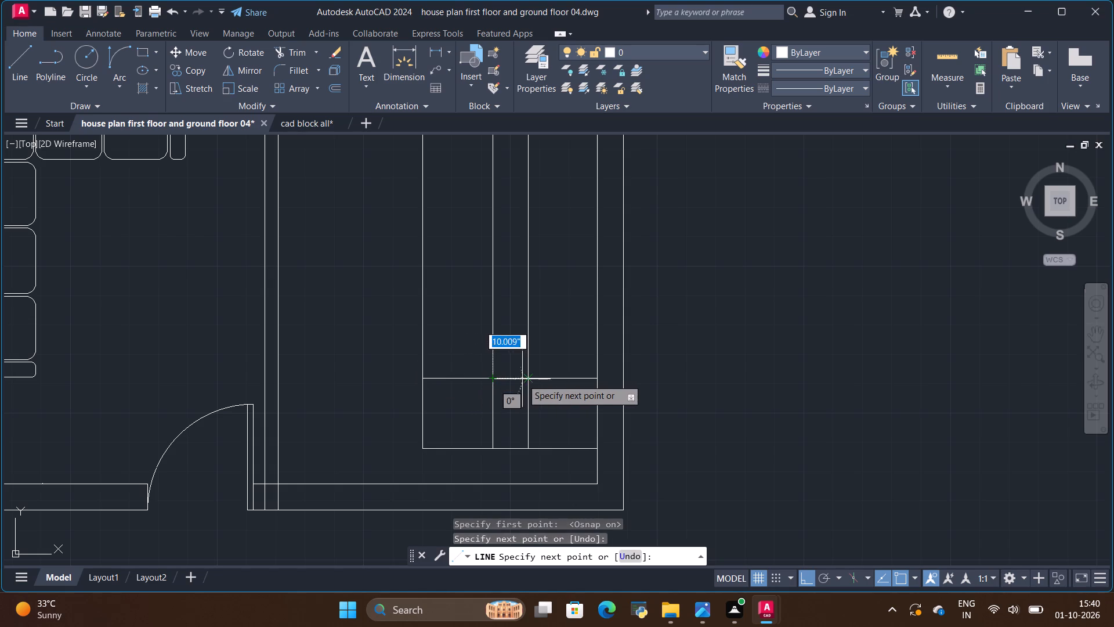
pyautogui.press('Escape')
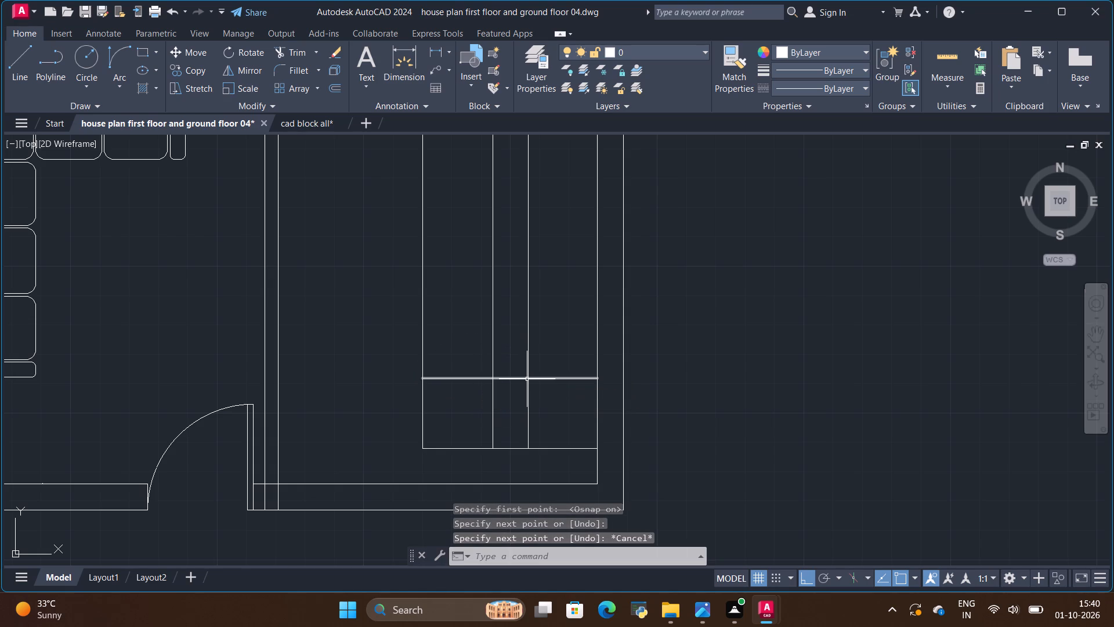
# Draw a line along the raised horizontal line from the 3' vertical line to the outline's opposite long side.
pyautogui.click(19, 72)
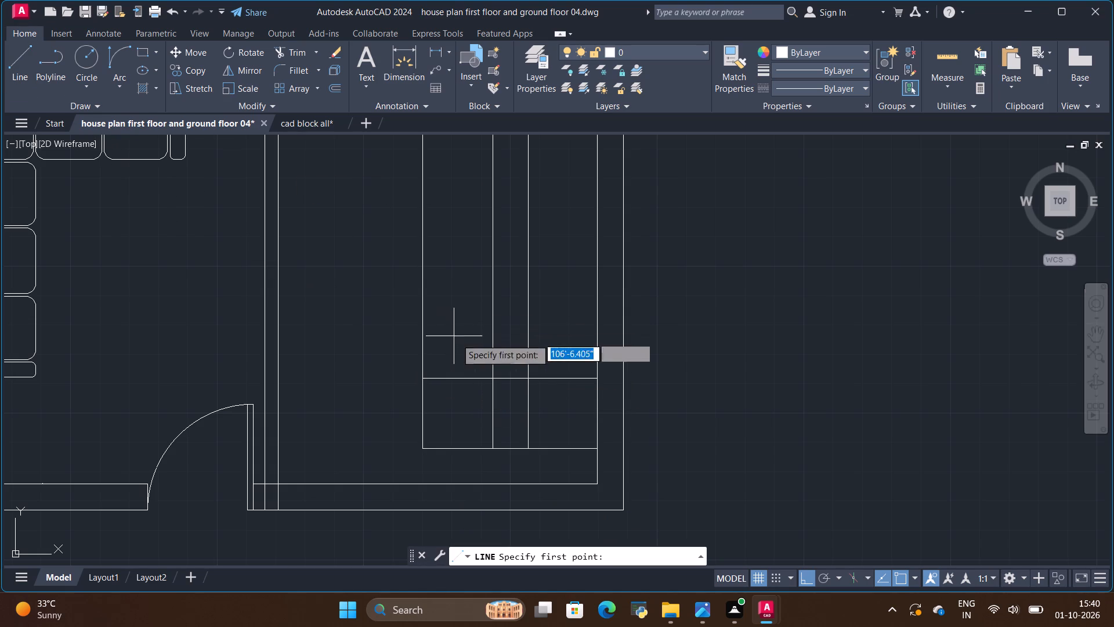
pyautogui.click(526, 377)
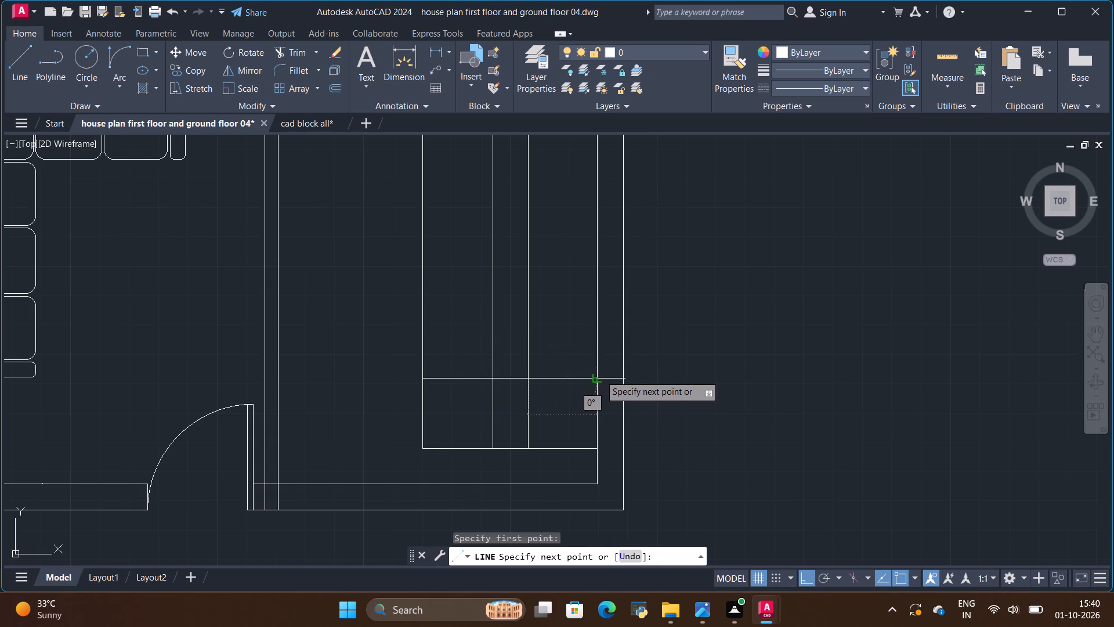
pyautogui.click(600, 375)
pyautogui.press('Escape')
# Copy the two short tread lines of both stair flights 8" straight up.
pyautogui.click(475, 380)
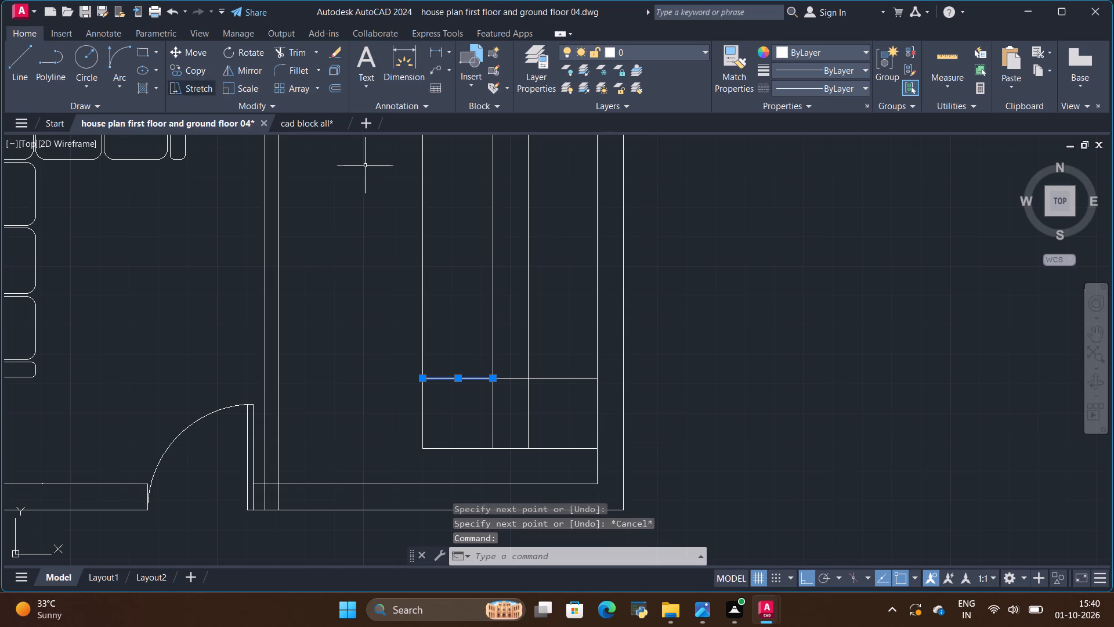
pyautogui.click(570, 377)
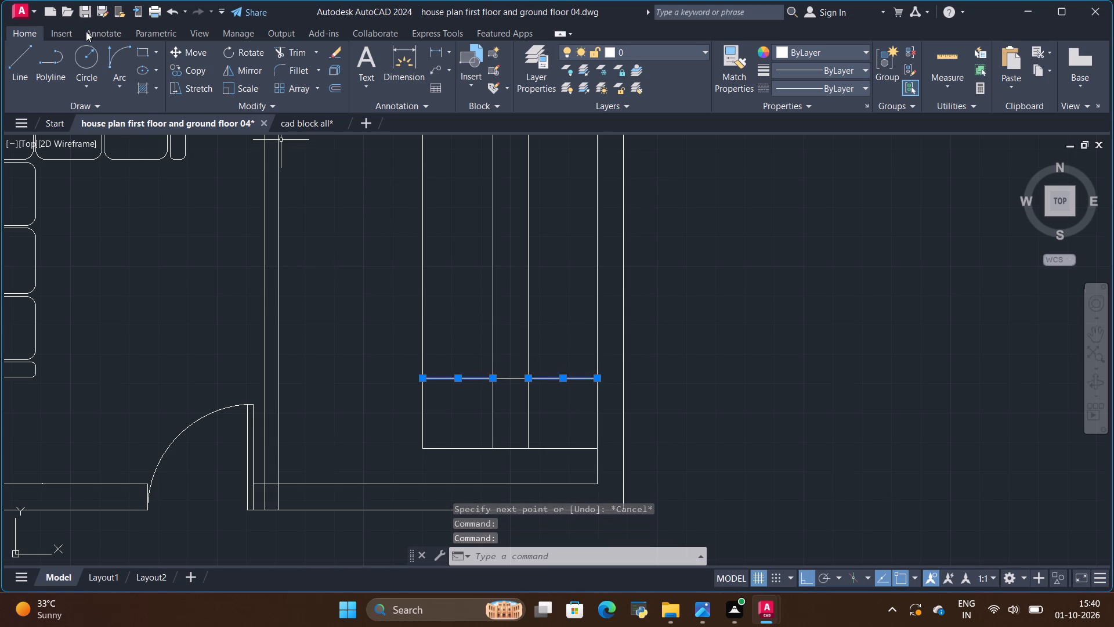
pyautogui.click(187, 74)
pyautogui.scroll(1, 437, 348)
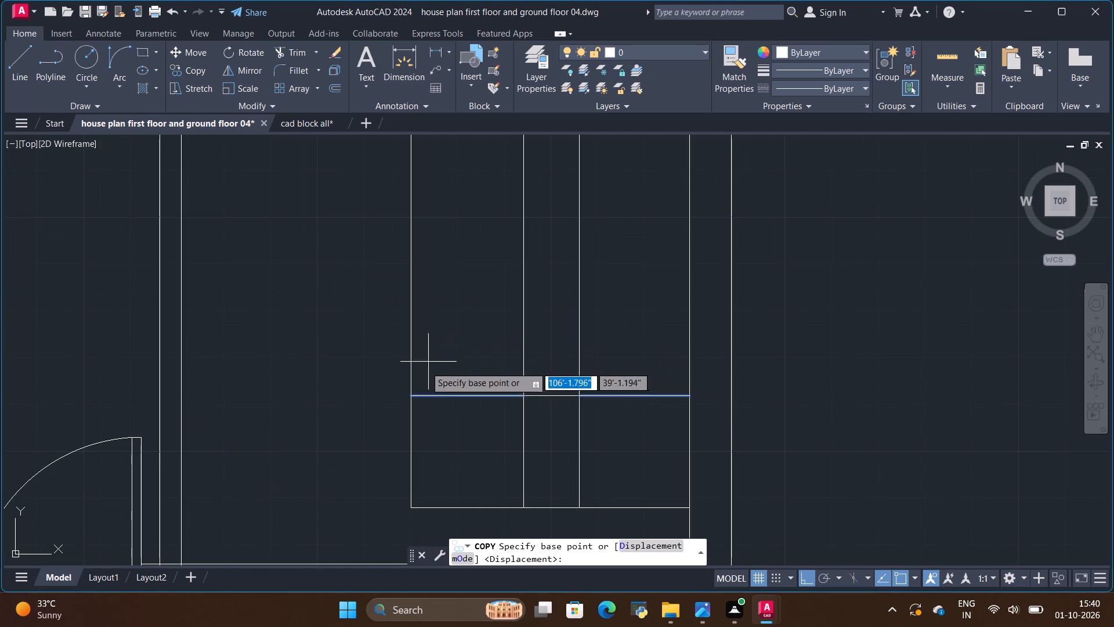
pyautogui.click(414, 397)
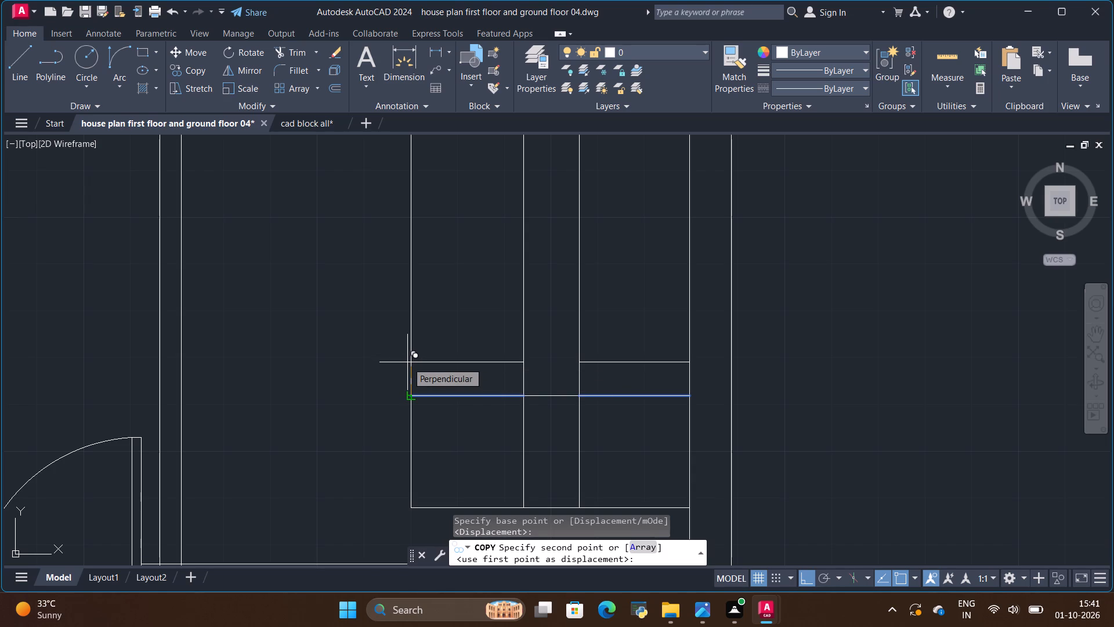
pyautogui.press('BackSpace')
pyautogui.press('BackSpace')
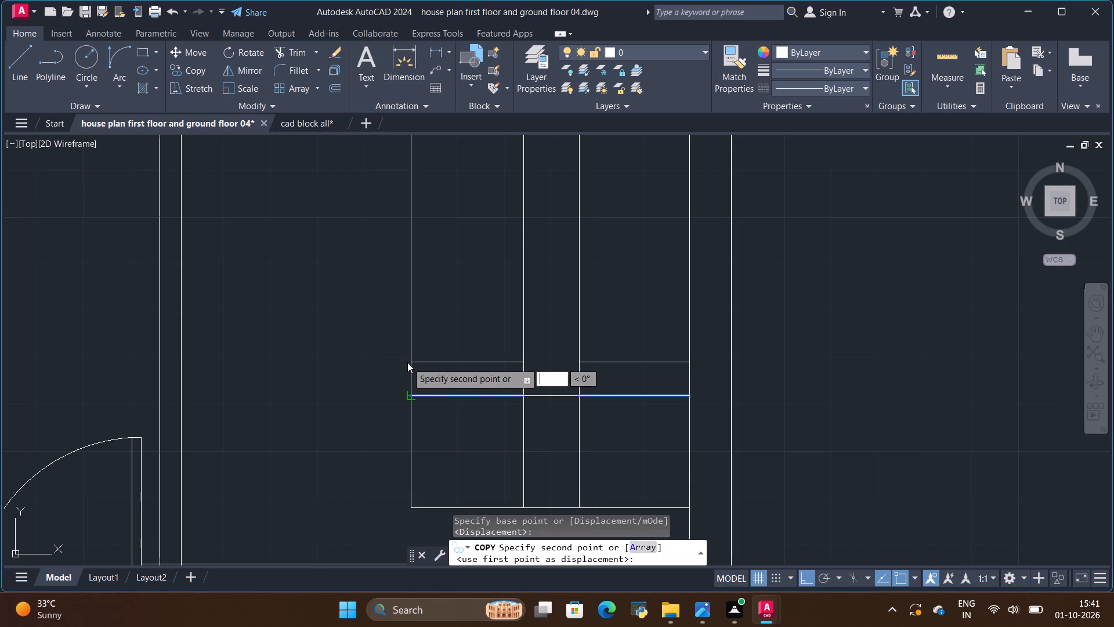
pyautogui.press('BackSpace')
pyautogui.press('8')
pyautogui.hotkey('shift', '"')
pyautogui.press('Return')
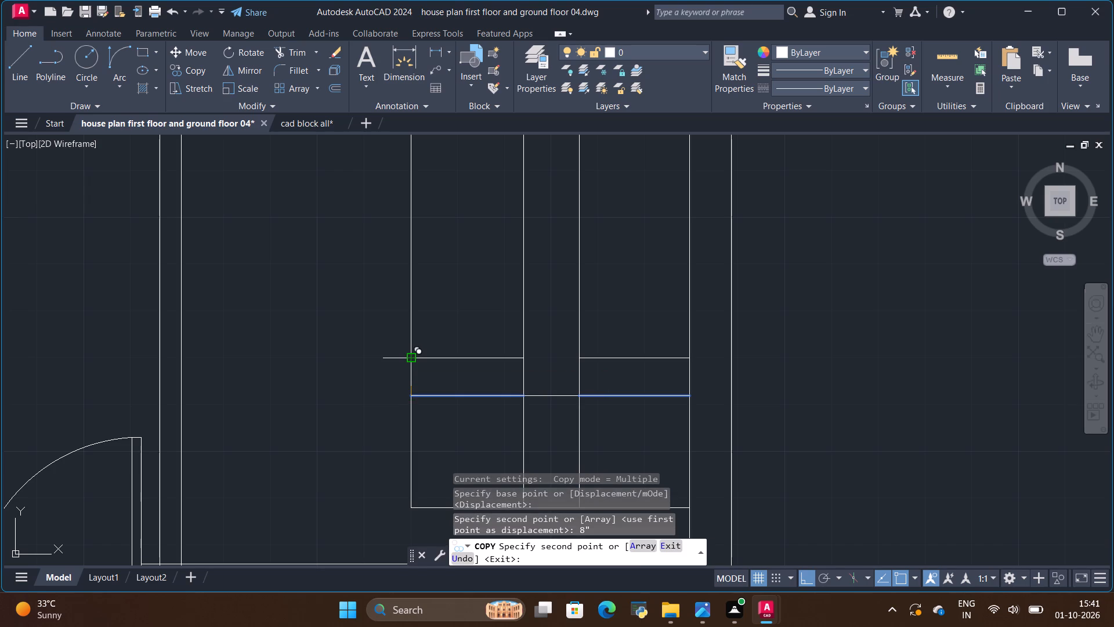
pyautogui.press('Escape')
# Copy both flights' pairs of tread lines repeatedly upward at 8" increments, up to a 5'-4" displacement.
pyautogui.click(426, 358)
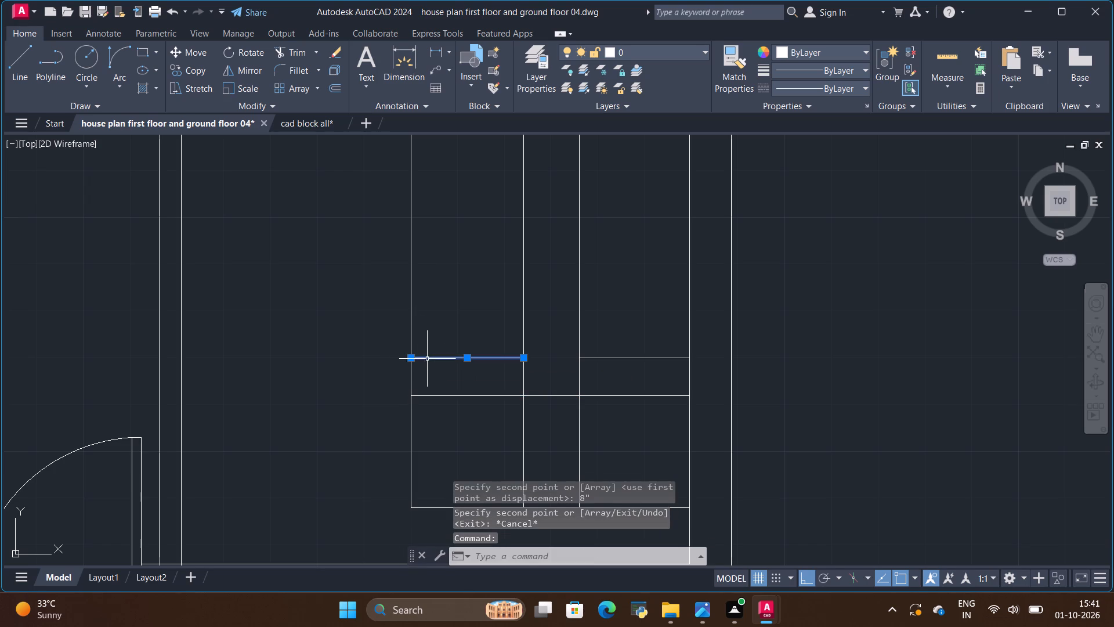
pyautogui.click(428, 395)
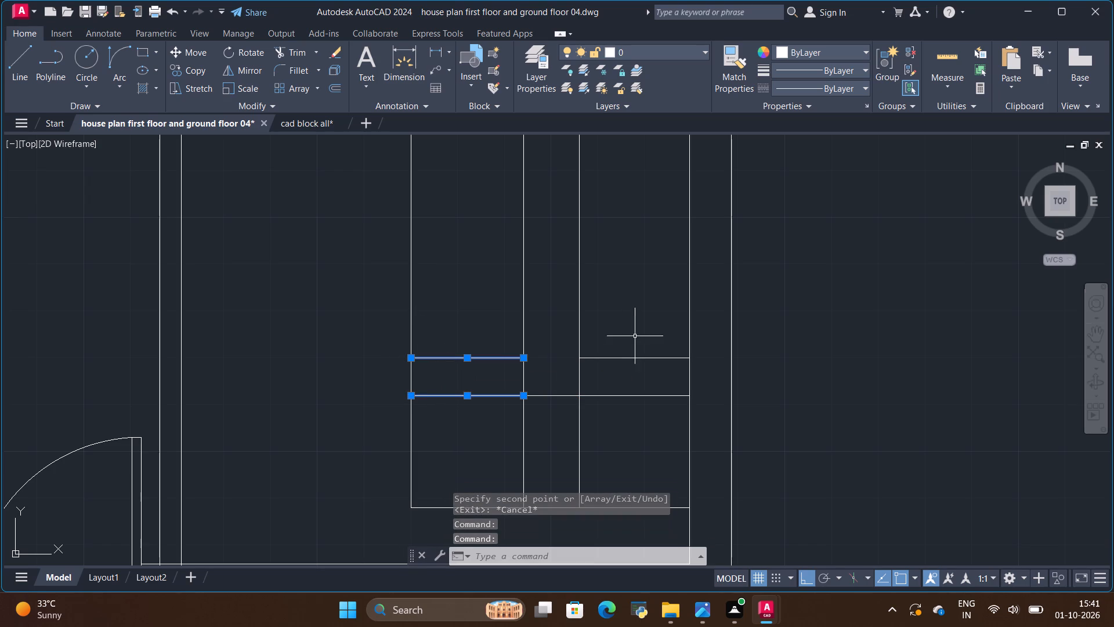
pyautogui.click(627, 359)
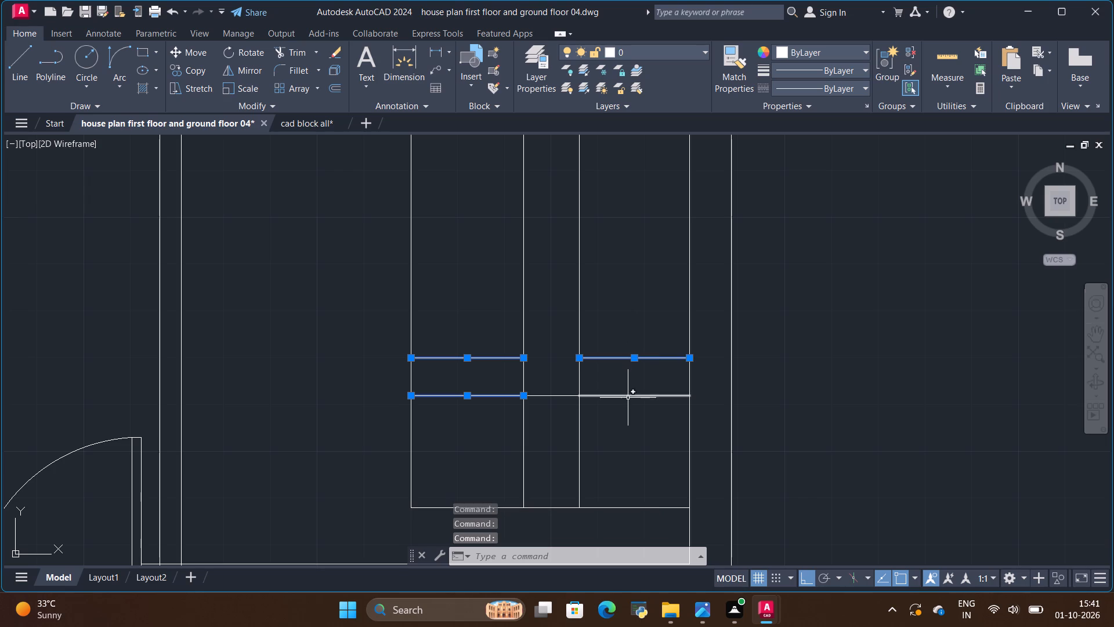
pyautogui.click(628, 398)
pyautogui.click(193, 74)
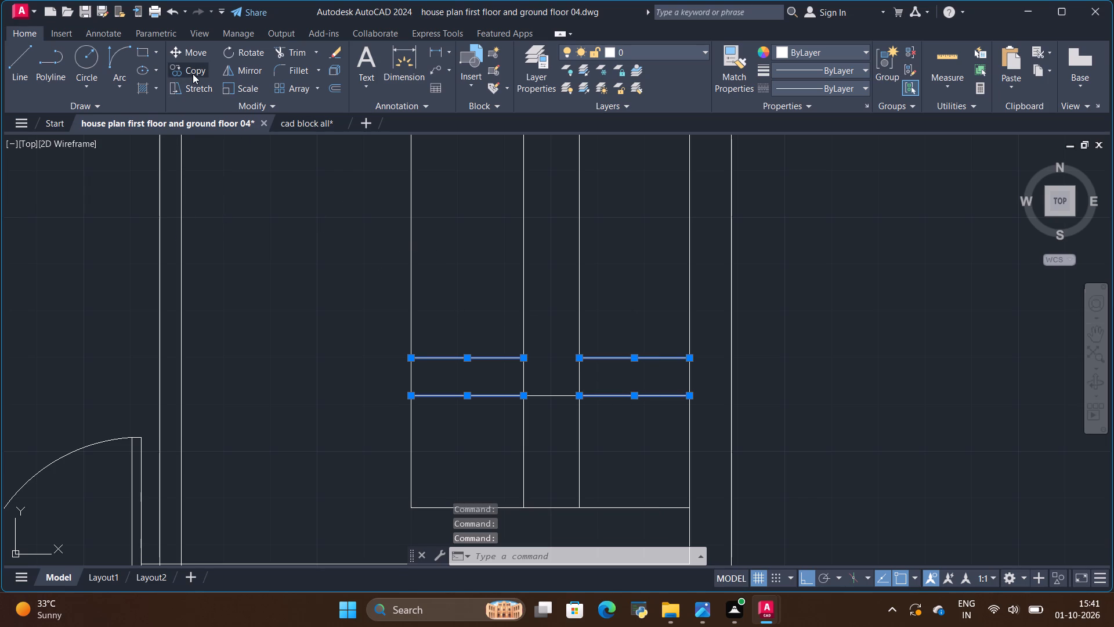
pyautogui.scroll(1, 402, 412)
pyautogui.click(413, 390)
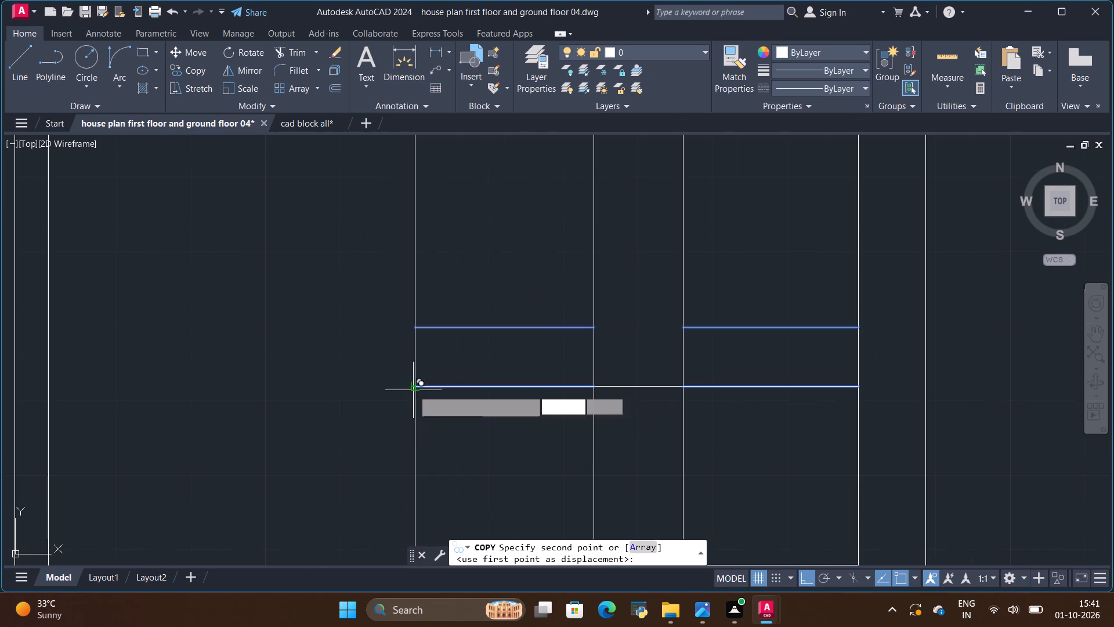
pyautogui.click(415, 329)
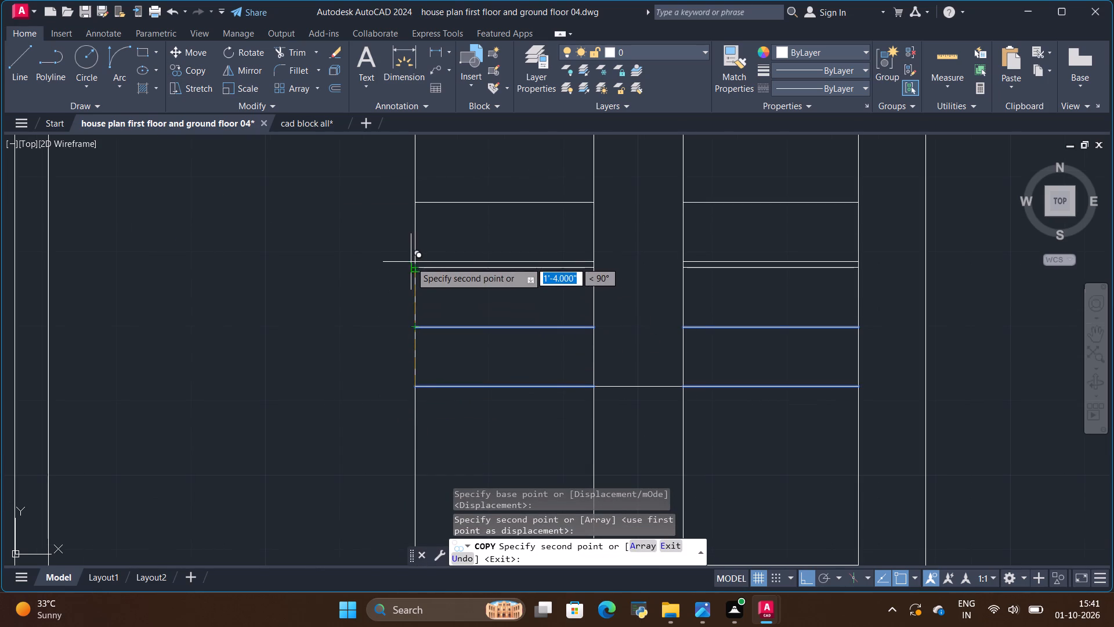
pyautogui.click(413, 266)
pyautogui.scroll(-3, 430, 345)
pyautogui.scroll(1, 427, 291)
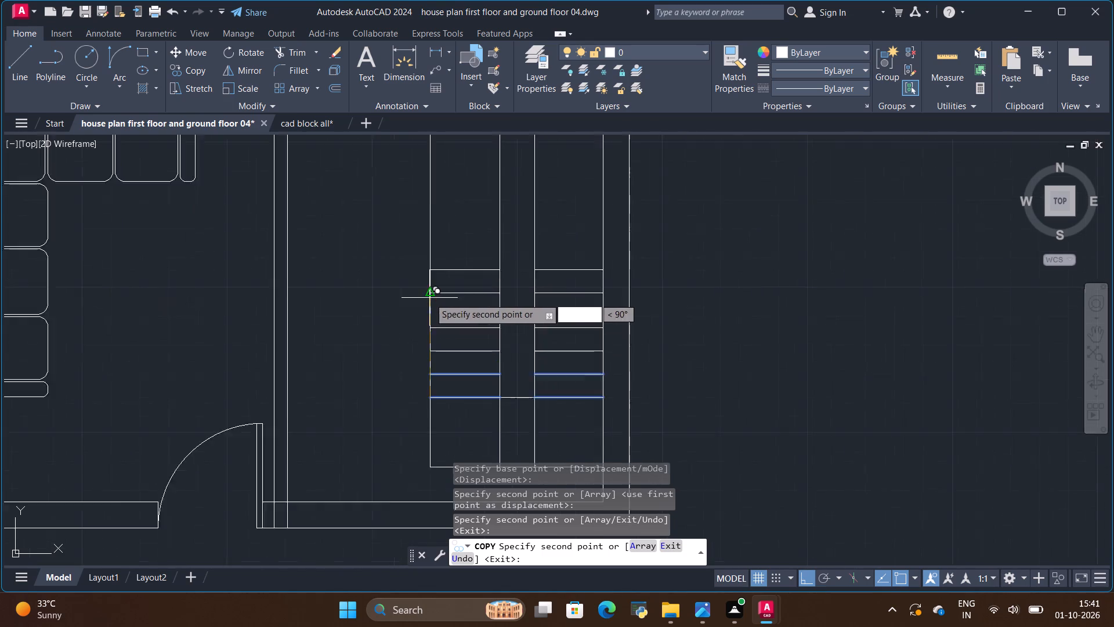
pyautogui.scroll(1, 429, 298)
pyautogui.click(431, 344)
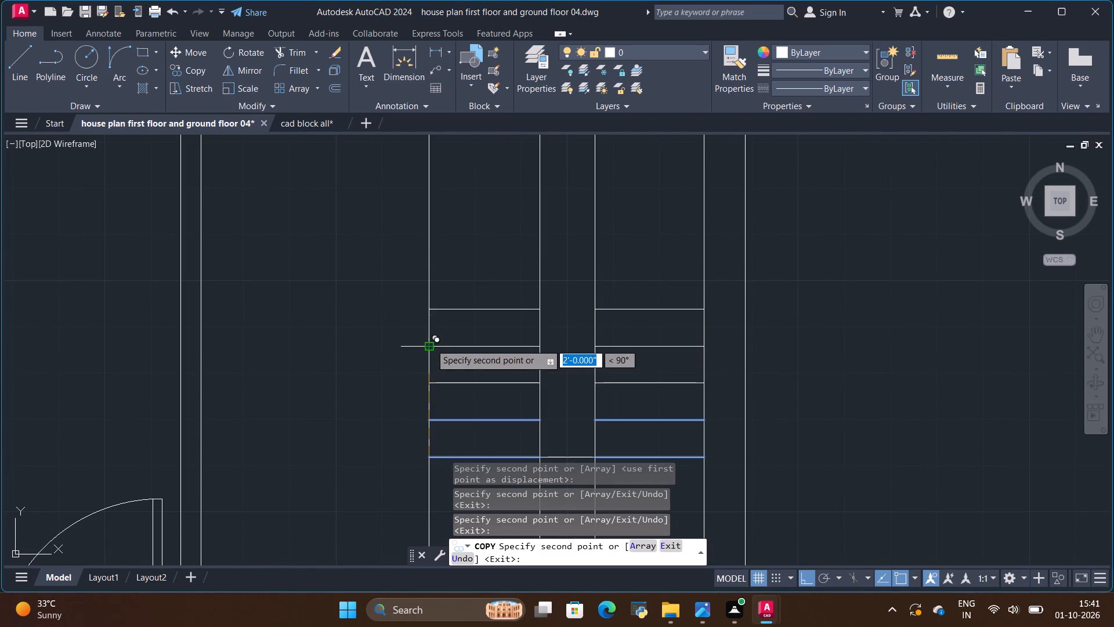
pyautogui.click(431, 309)
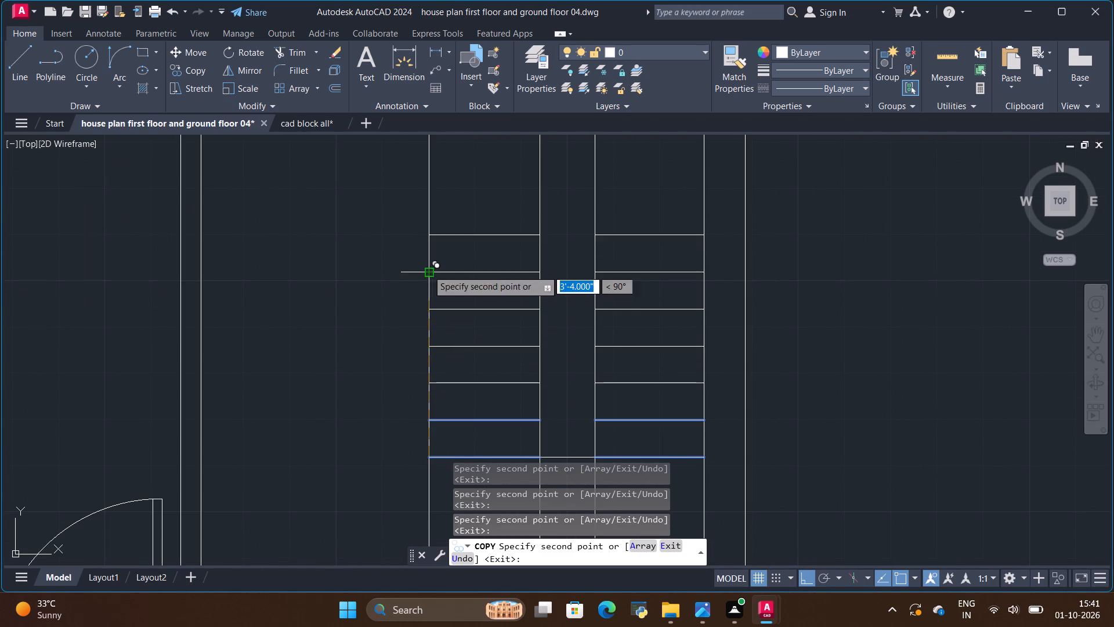
pyautogui.click(428, 270)
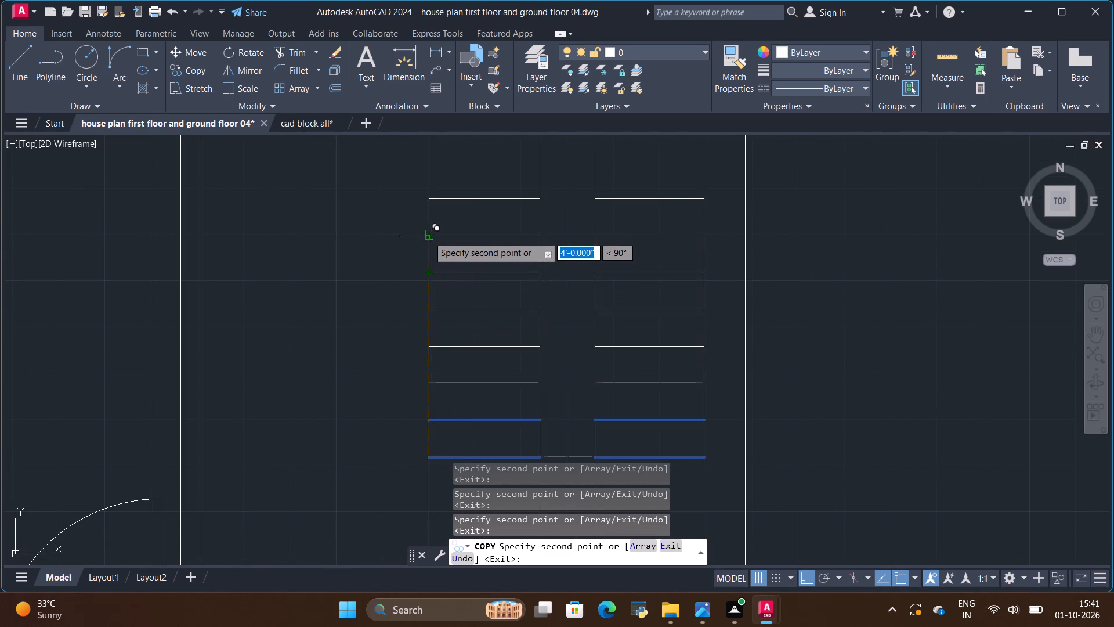
pyautogui.click(428, 236)
pyautogui.scroll(-2, 425, 381)
pyautogui.scroll(1, 428, 297)
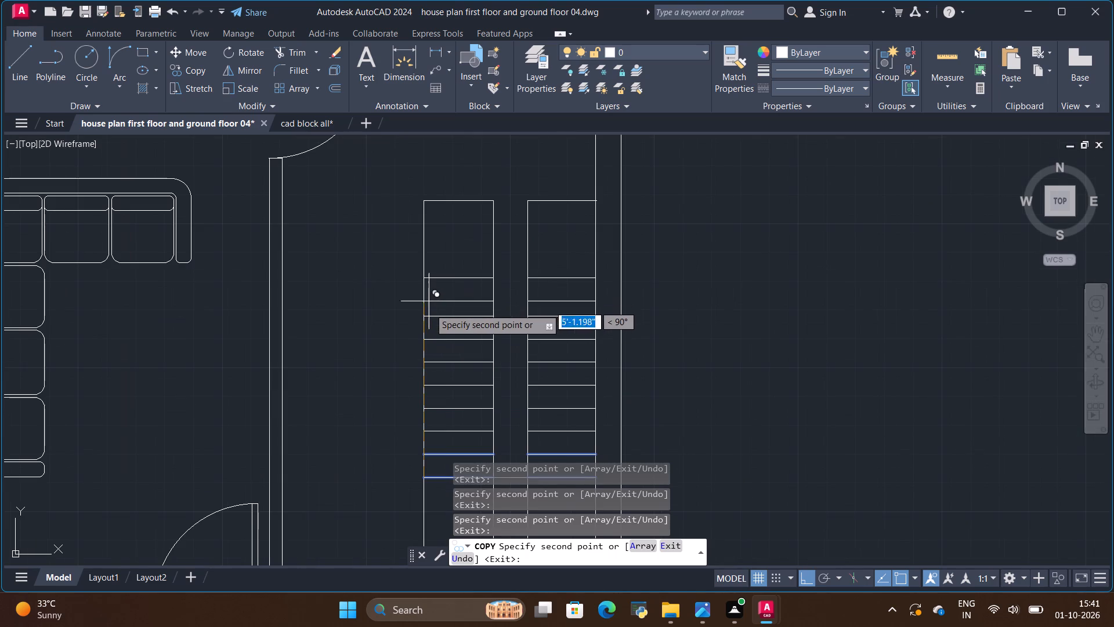
pyautogui.click(420, 319)
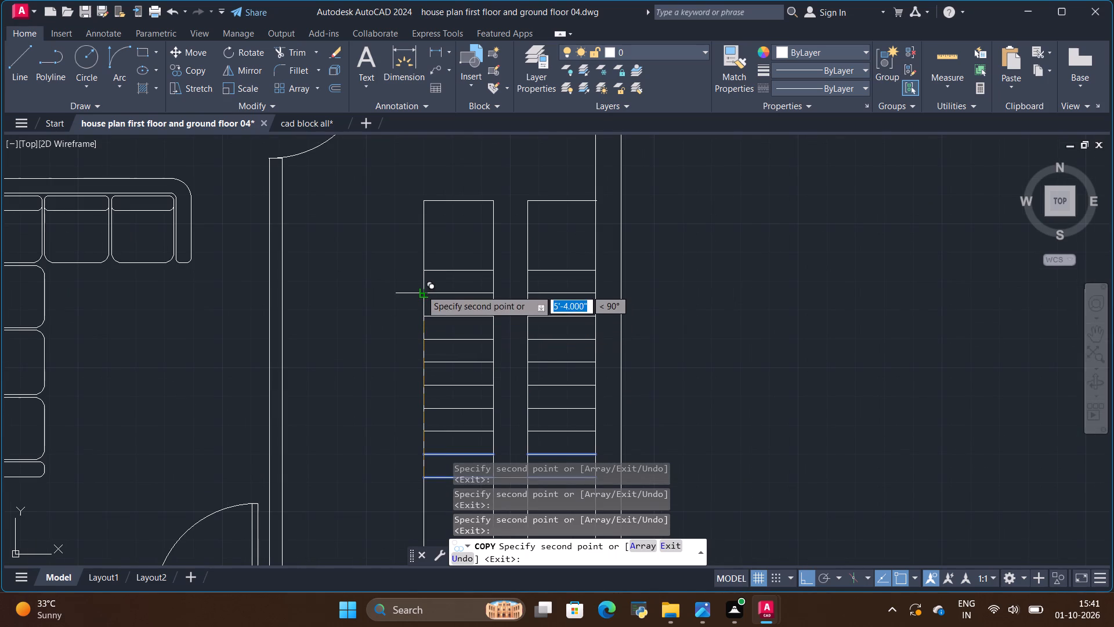
pyautogui.click(421, 290)
pyautogui.press('Escape')
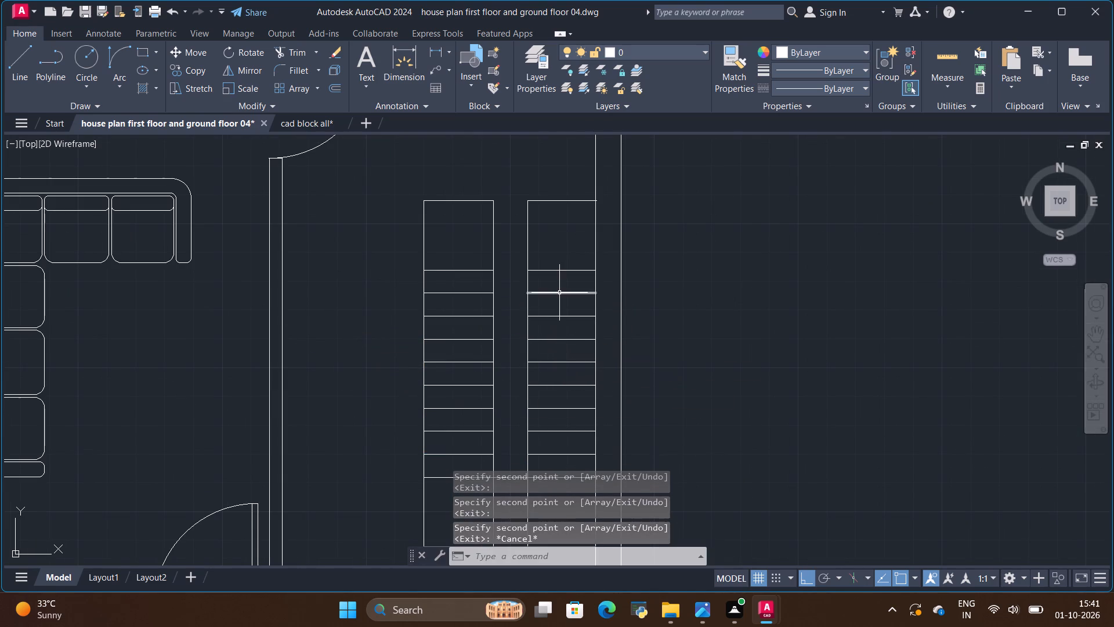
# Trim away the stair outline above the topmost tread lines of both flights.
pyautogui.scroll(-1, 559, 293)
pyautogui.scroll(1, 539, 402)
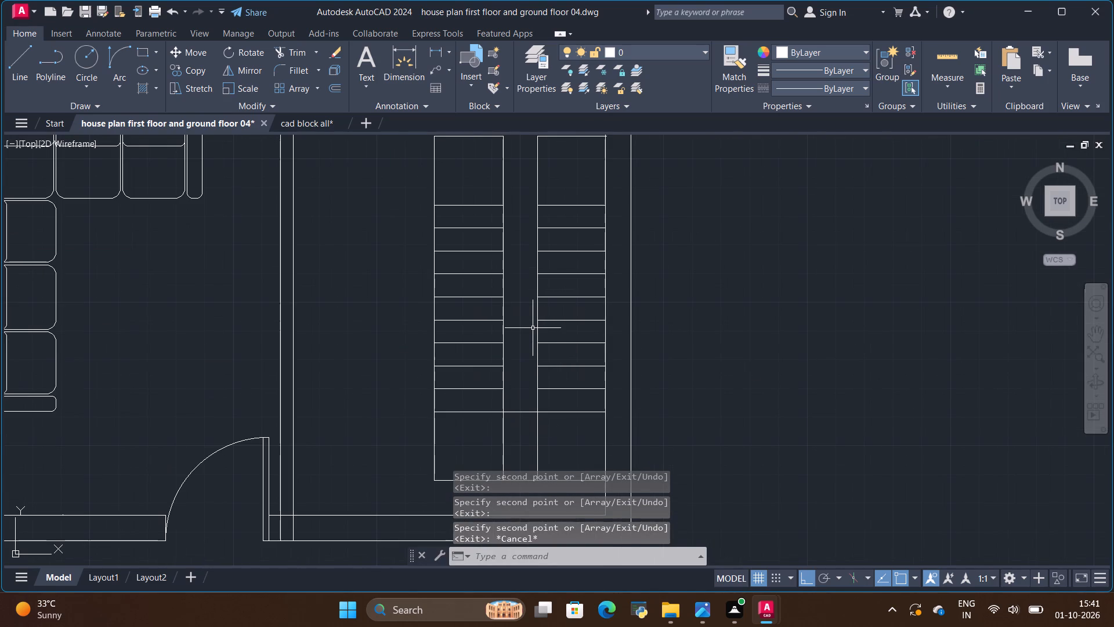
pyautogui.scroll(-1, 534, 330)
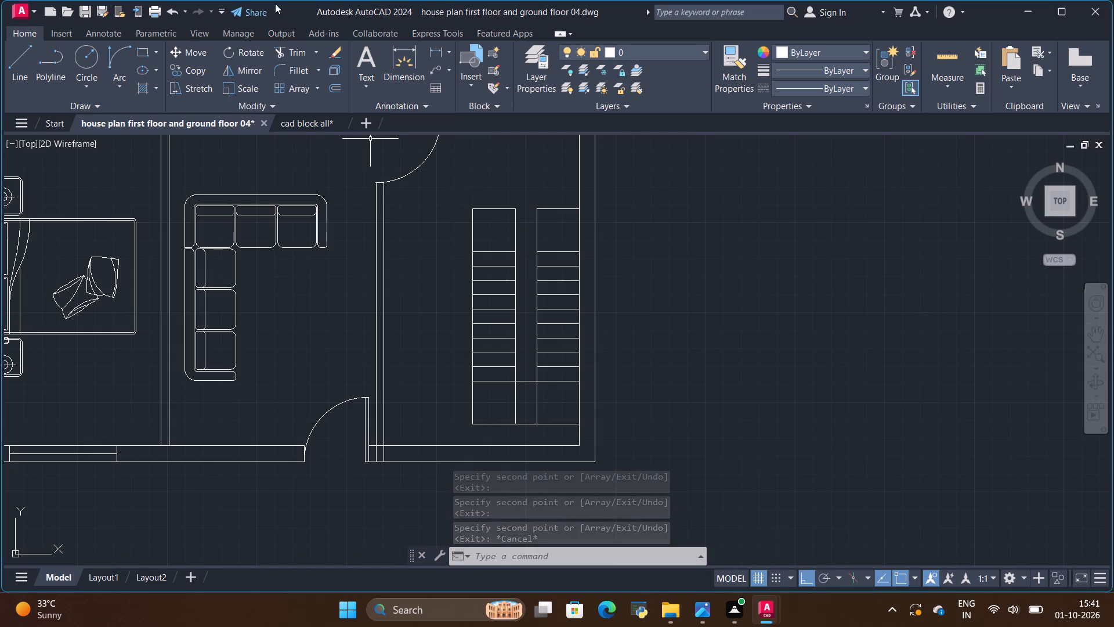
pyautogui.click(295, 48)
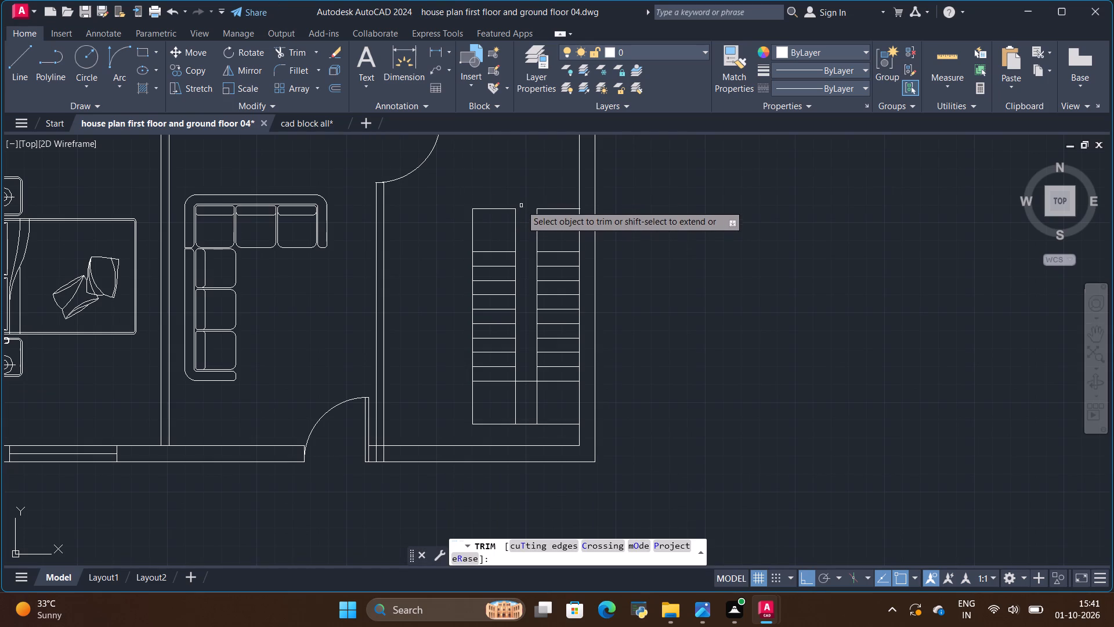
pyautogui.scroll(2, 522, 215)
pyautogui.moveTo(522, 224); pyautogui.dragTo(446, 193)
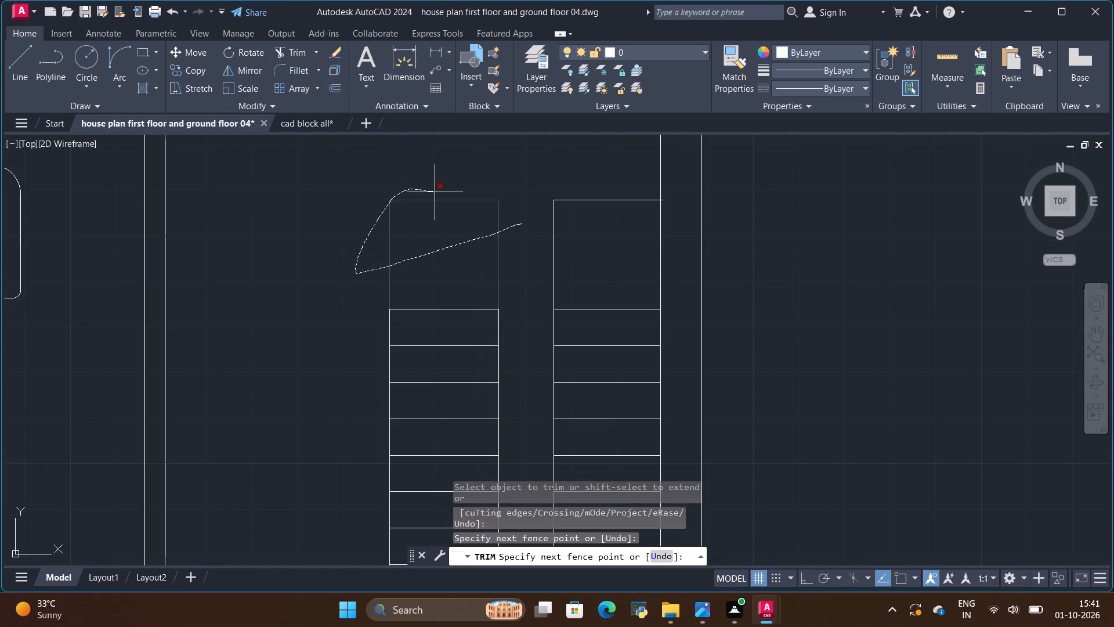
pyautogui.moveTo(446, 193); pyautogui.dragTo(539, 244)
pyautogui.scroll(-1, 534, 221)
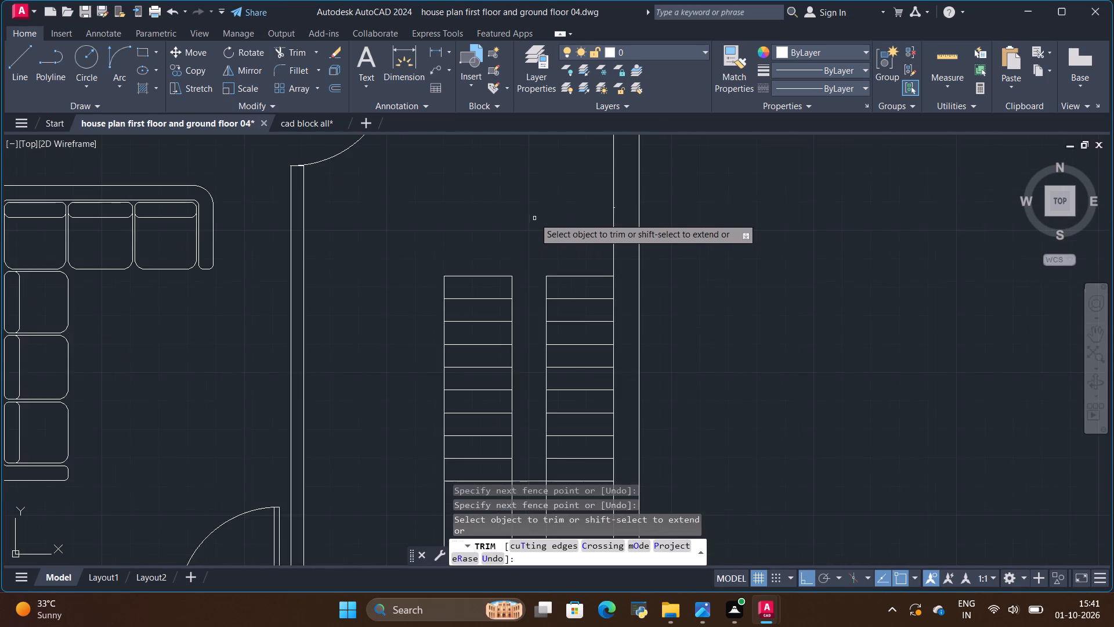
# Draw a horizontal line across the gap between the two flights, joining the inner ends of their topmost treads.
pyautogui.scroll(-1, 534, 218)
pyautogui.moveTo(403, 392); pyautogui.dragTo(490, 428, button='middle')
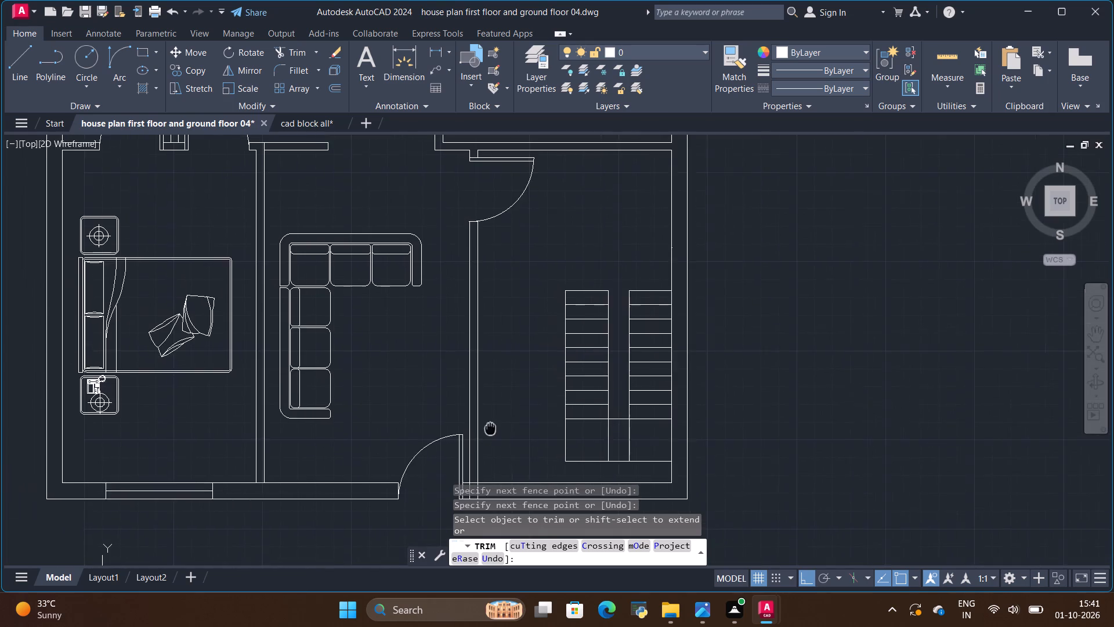
pyautogui.moveTo(490, 428); pyautogui.dragTo(423, 426, button='middle')
pyautogui.scroll(2, 549, 286)
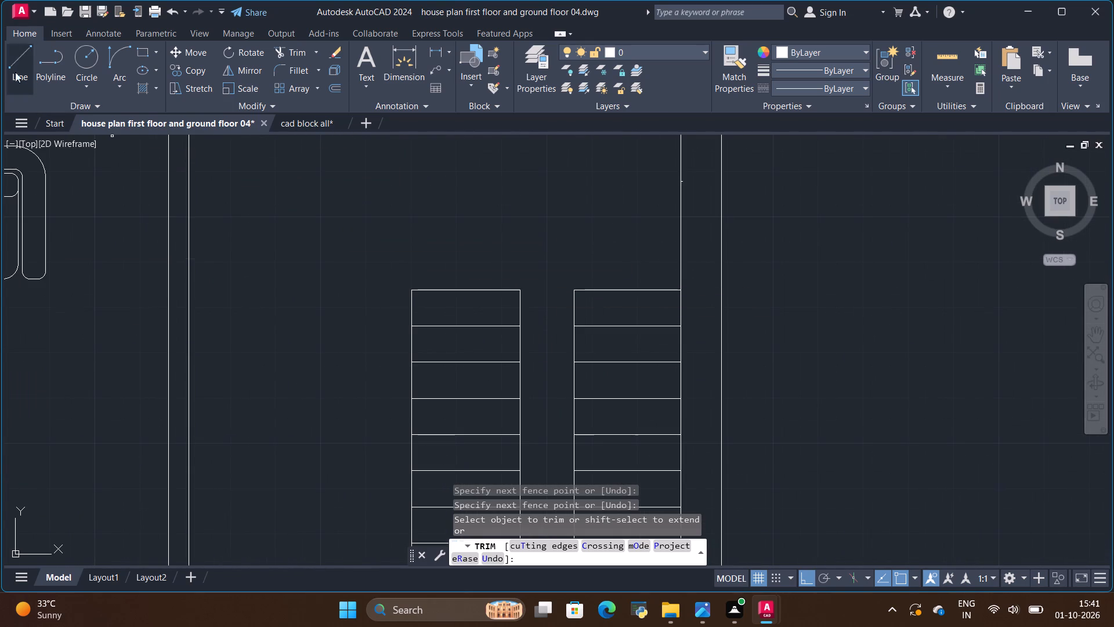
pyautogui.click(16, 58)
pyautogui.scroll(1, 559, 274)
pyautogui.click(494, 302)
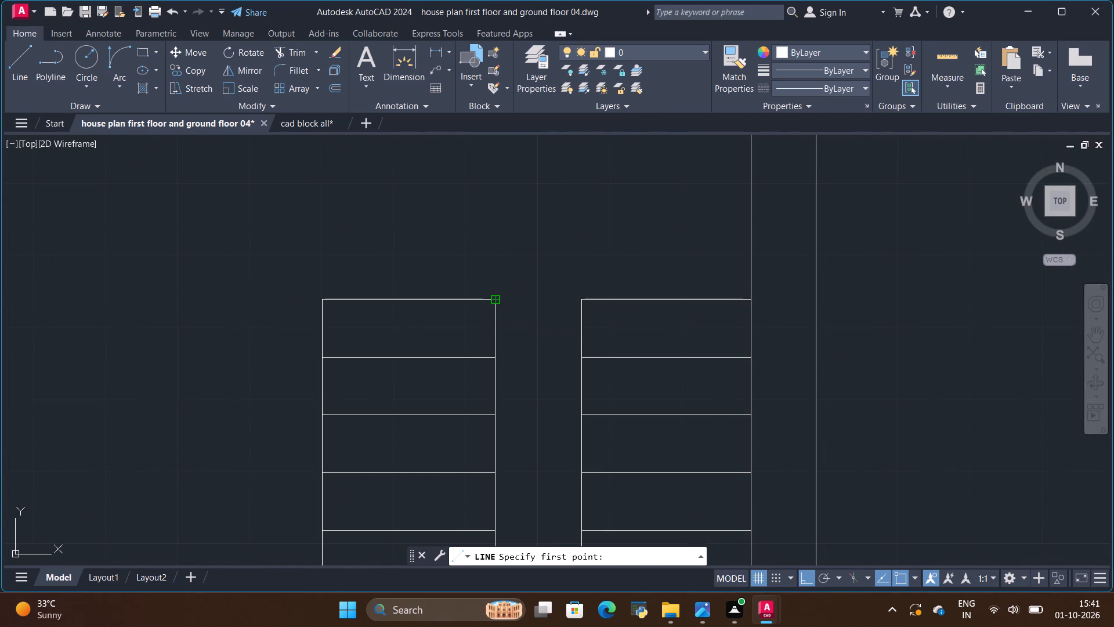
pyautogui.click(581, 296)
pyautogui.press('Escape')
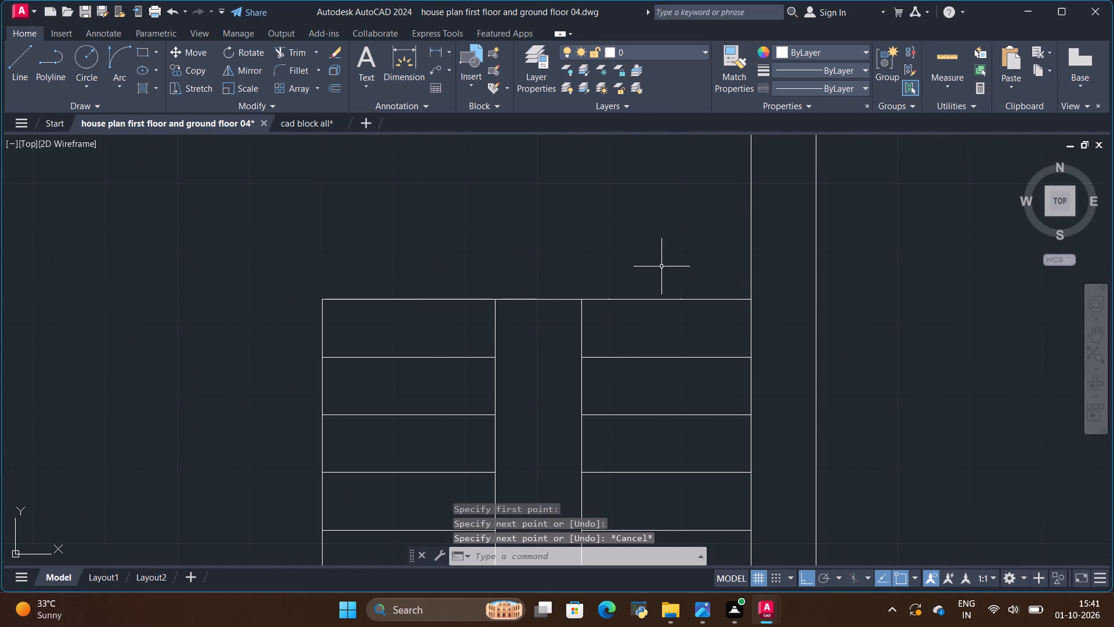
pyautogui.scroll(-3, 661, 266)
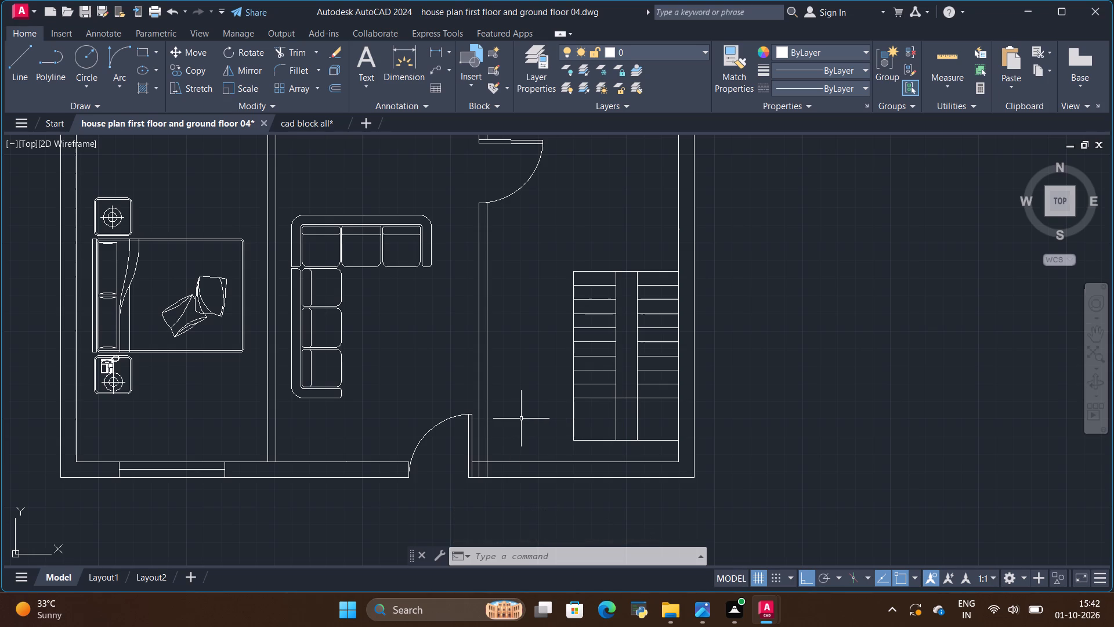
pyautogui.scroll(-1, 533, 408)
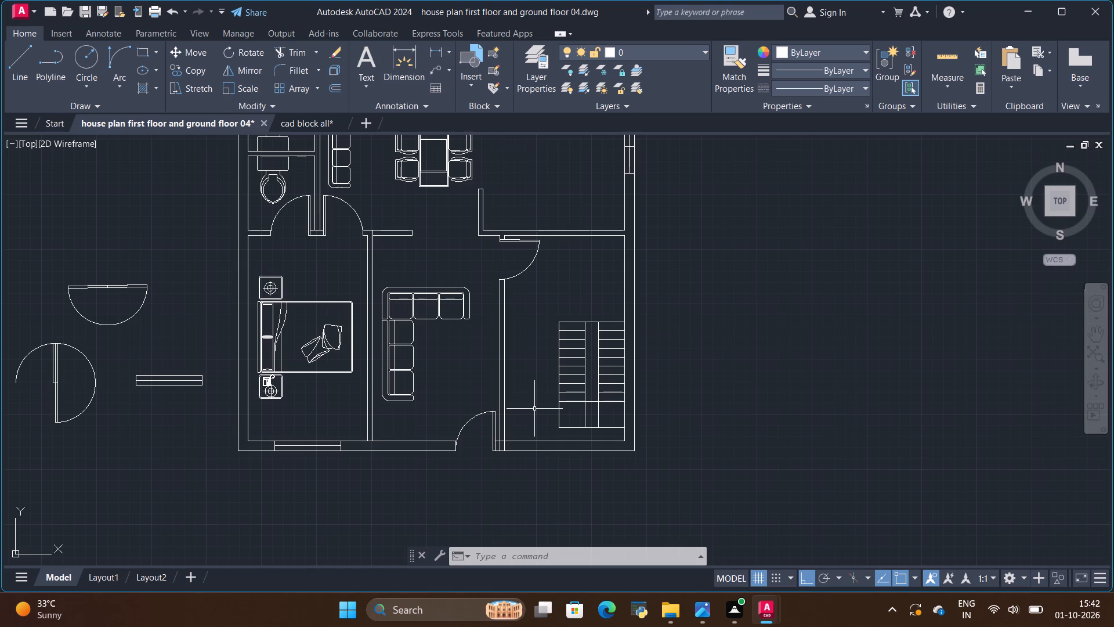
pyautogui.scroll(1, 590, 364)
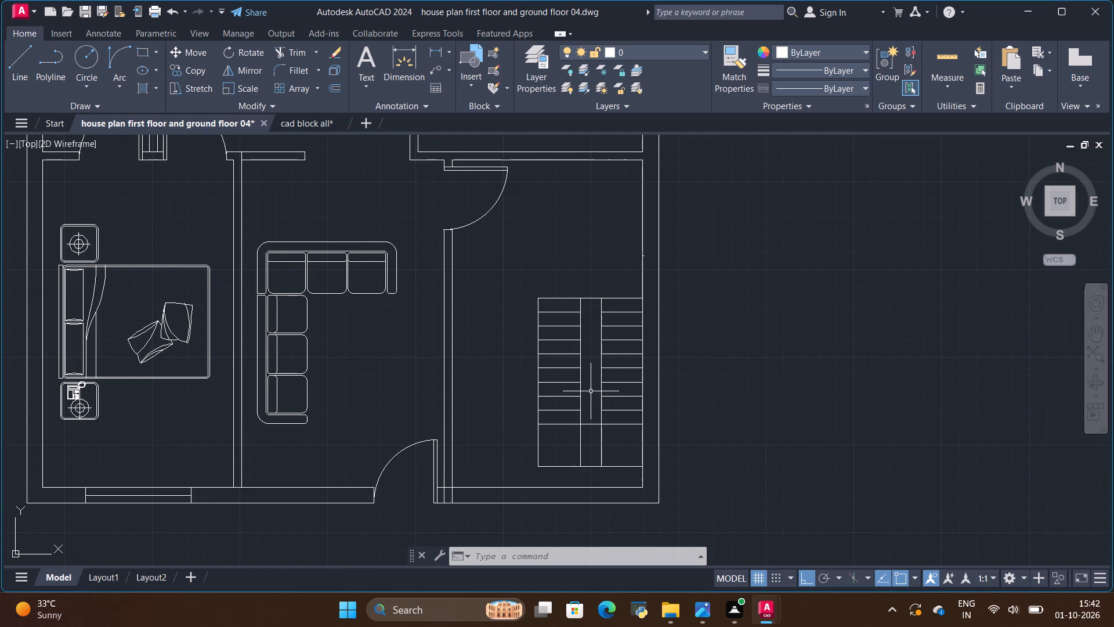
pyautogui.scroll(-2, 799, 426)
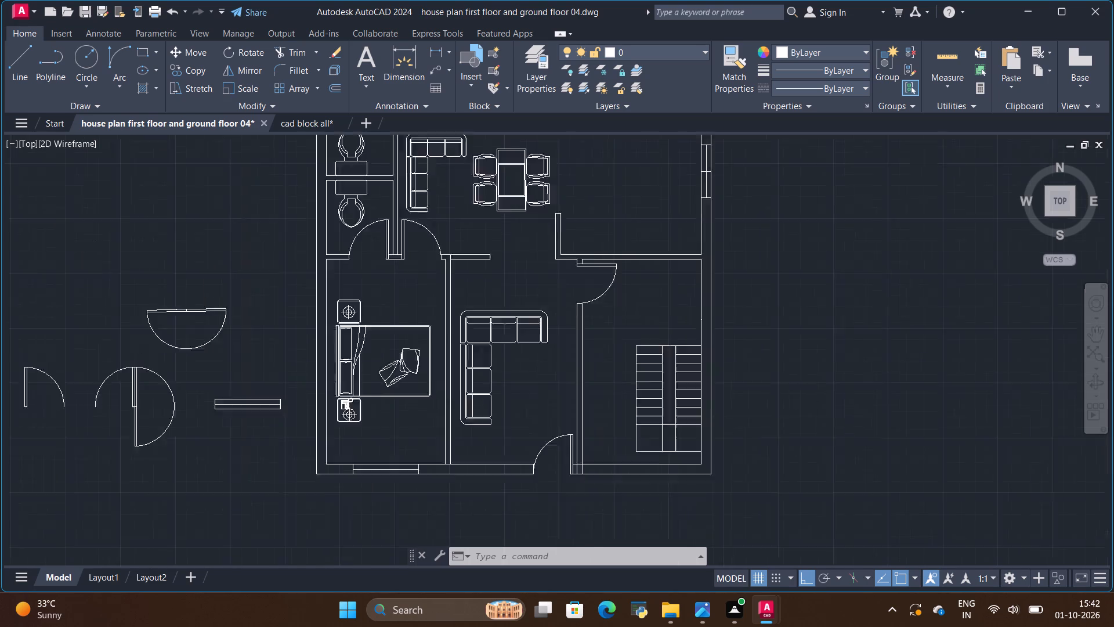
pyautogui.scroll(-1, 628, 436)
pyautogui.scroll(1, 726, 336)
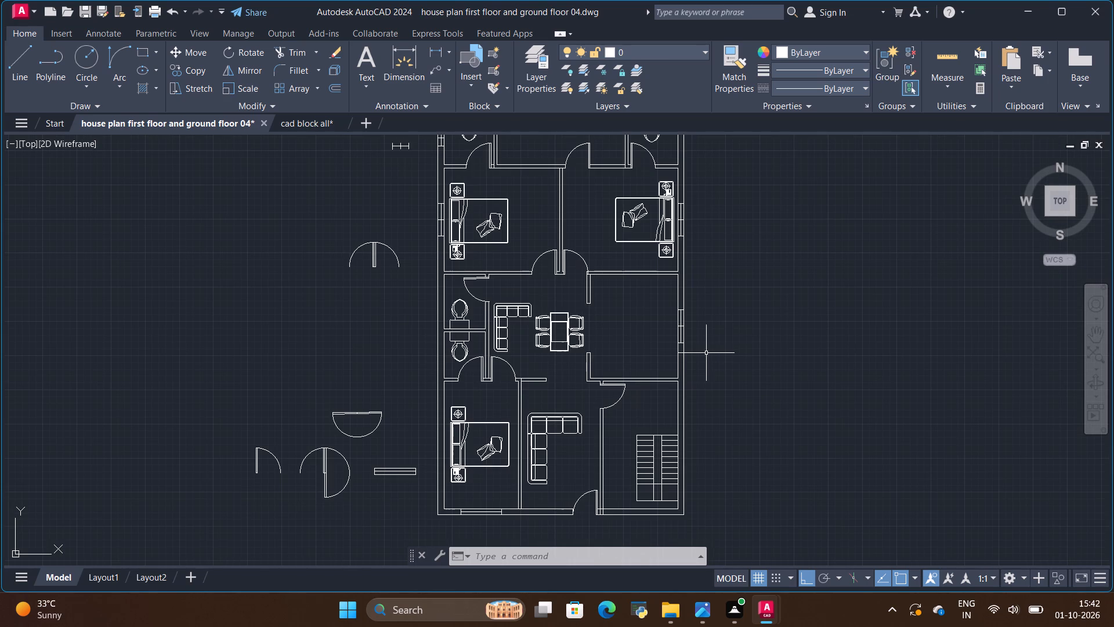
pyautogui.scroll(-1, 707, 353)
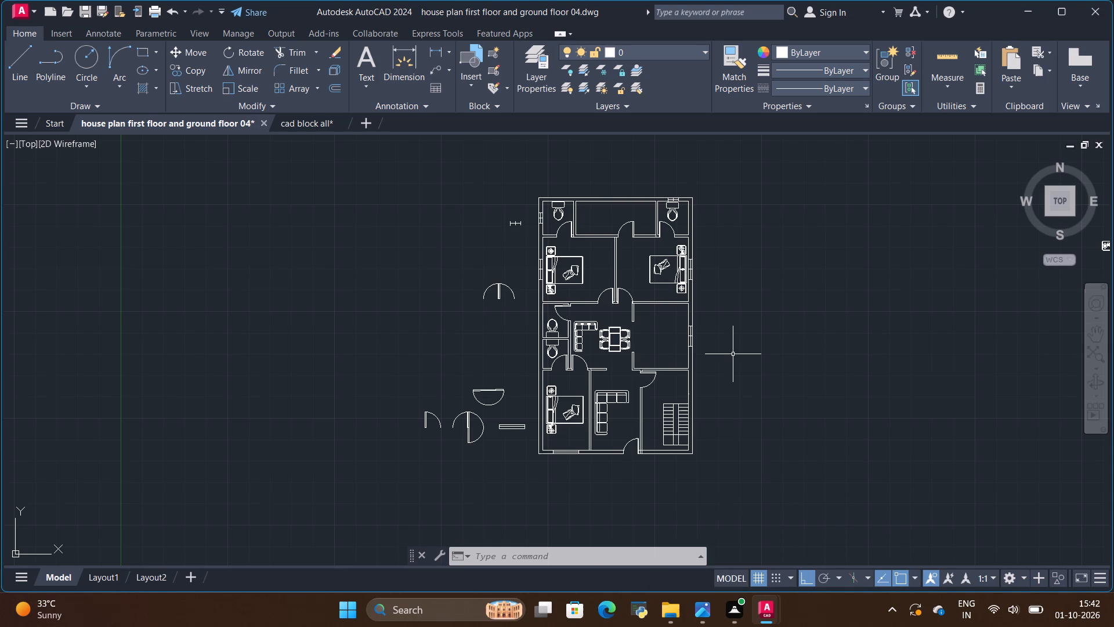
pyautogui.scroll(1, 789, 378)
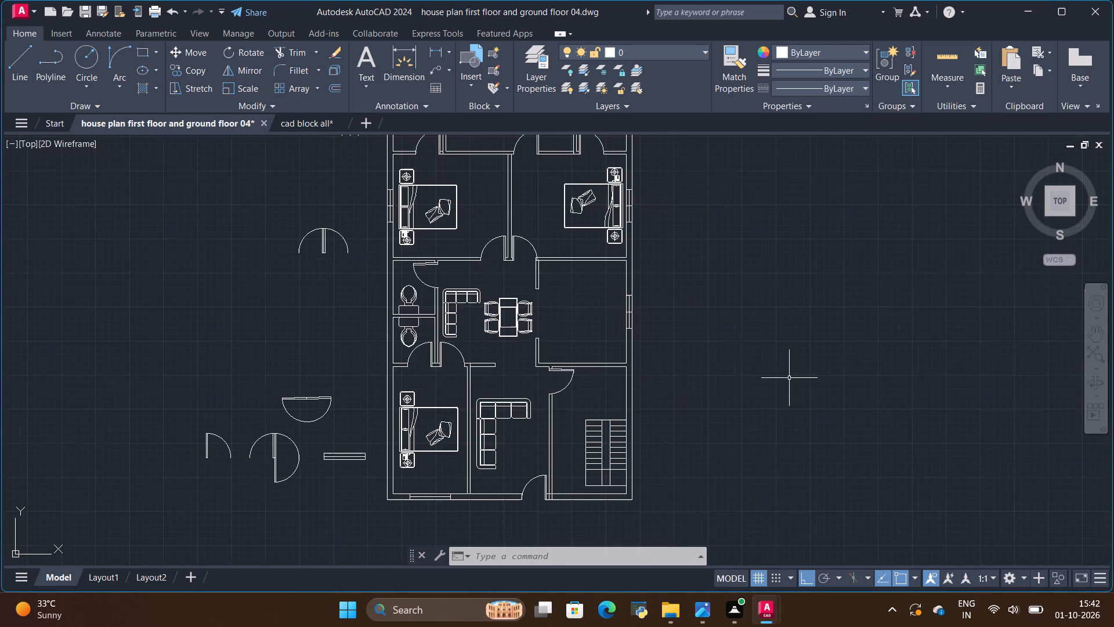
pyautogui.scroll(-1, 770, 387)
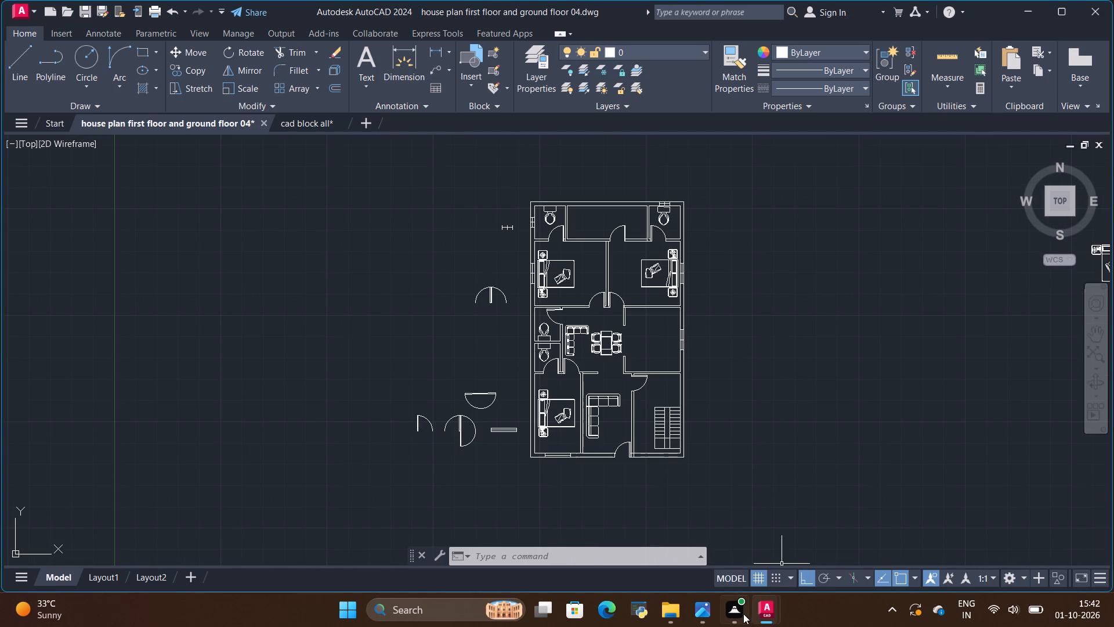
# Save the house plan drawing under its current file name.
pyautogui.hotkey('ctrl', 's')
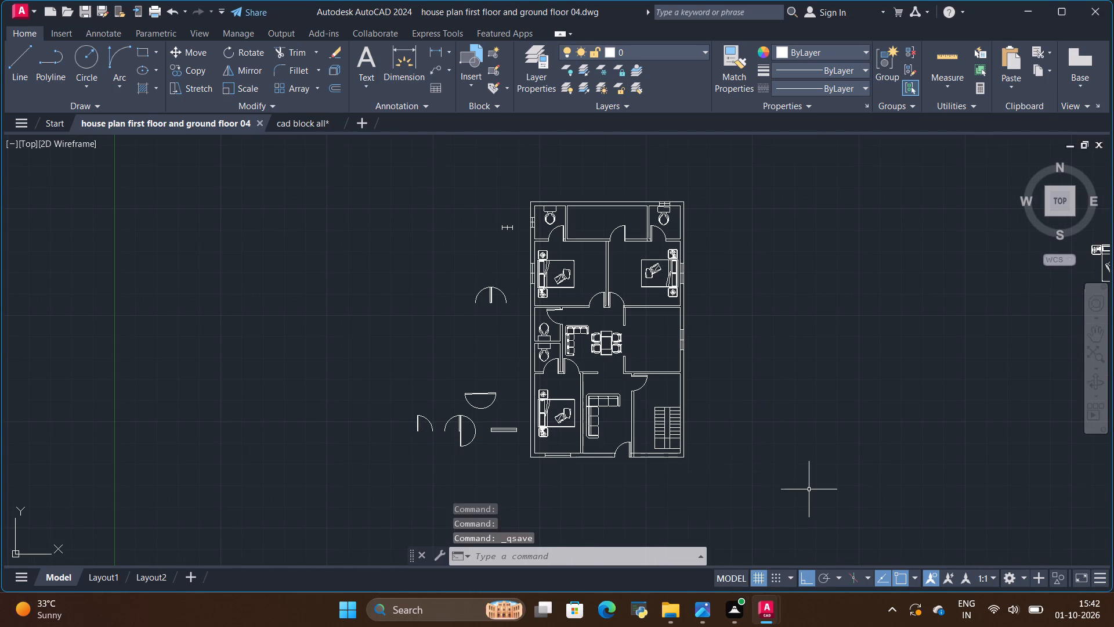
pyautogui.hotkey('ctrl', 's')
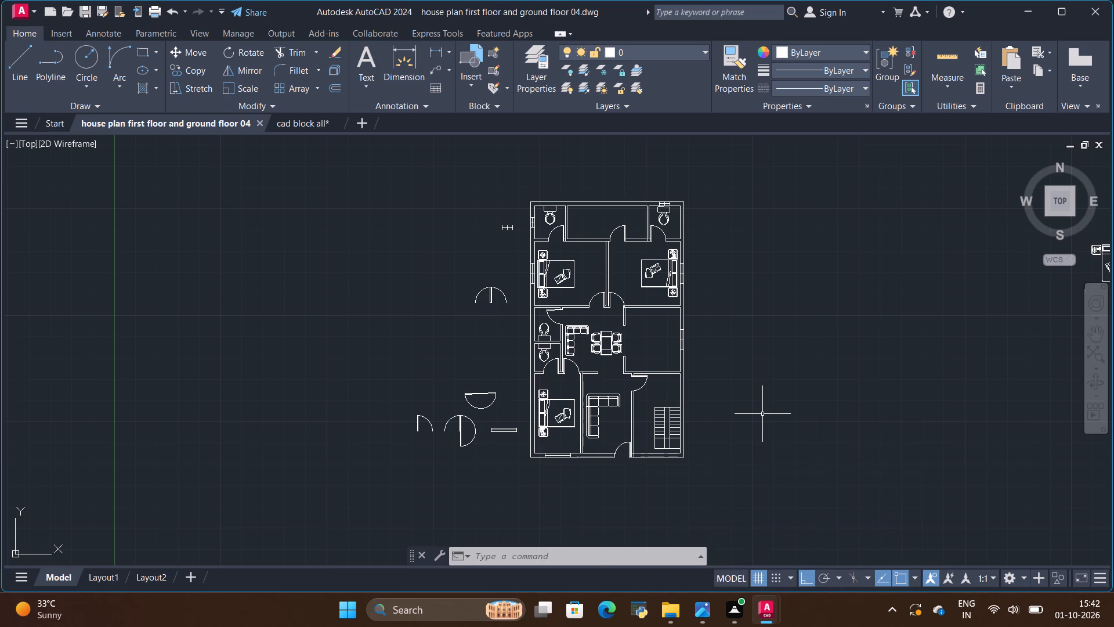
# Switch to Photos and compare the 30'-0" by 50'-0" ground floor reference plan with the neighbouring 32' wide and 26' wide first floor plans.
pyautogui.click(711, 610)
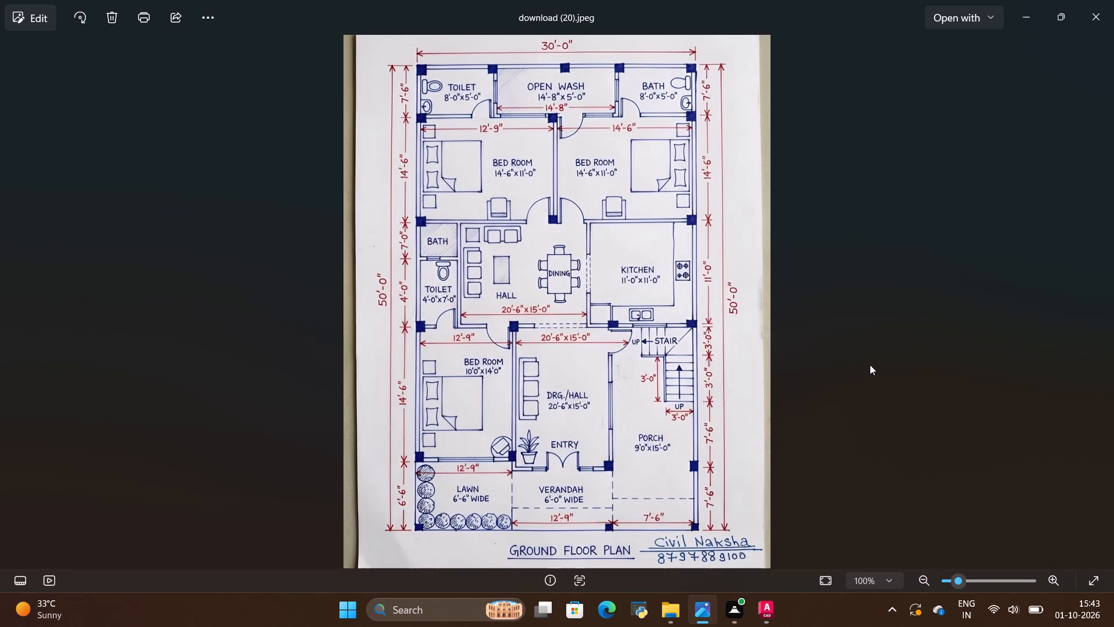
pyautogui.press('Left')
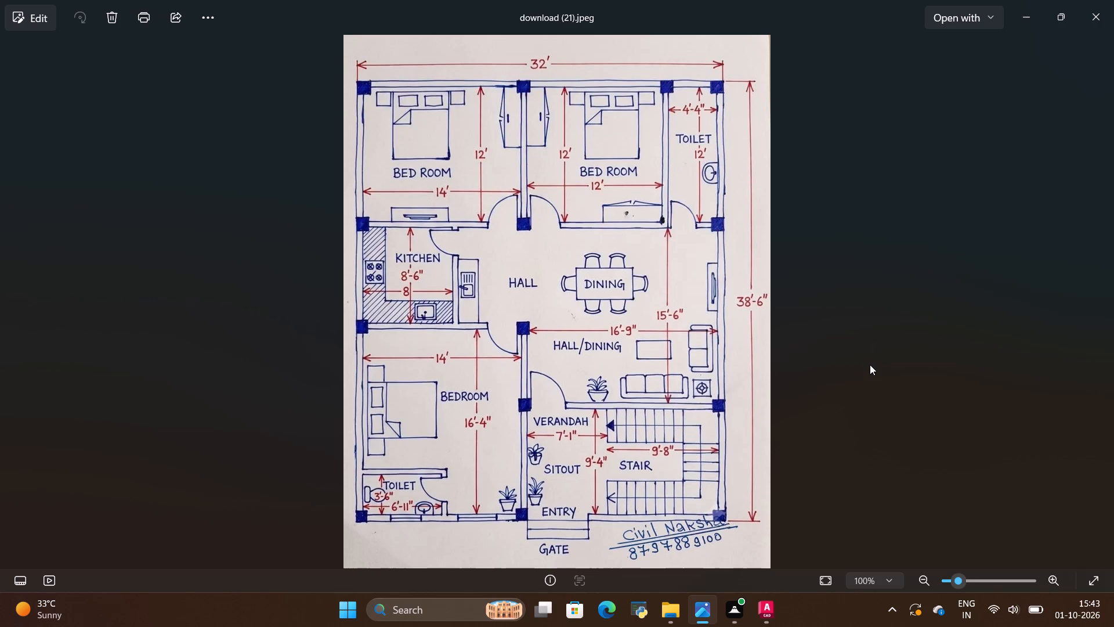
pyautogui.press('Right')
pyautogui.press('Right')
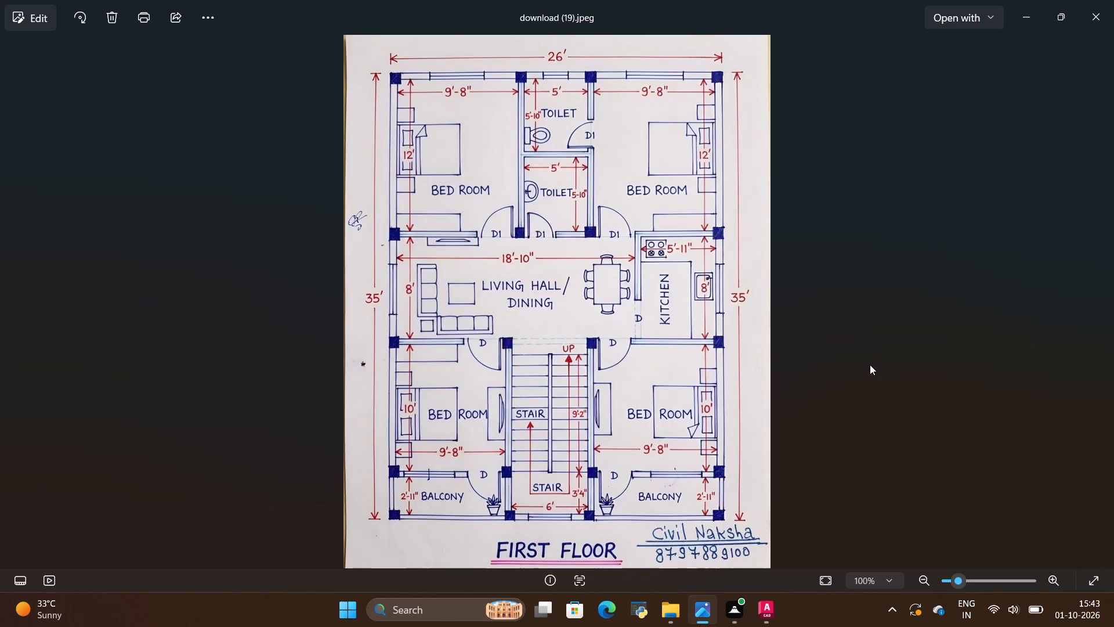
pyautogui.press('Left')
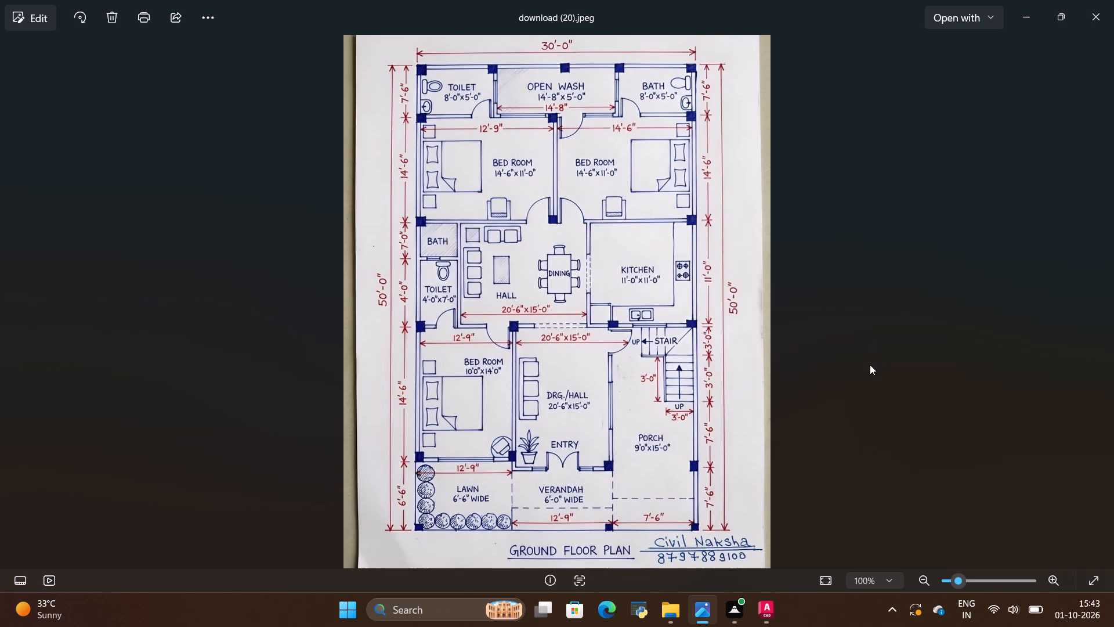
pyautogui.press('Right')
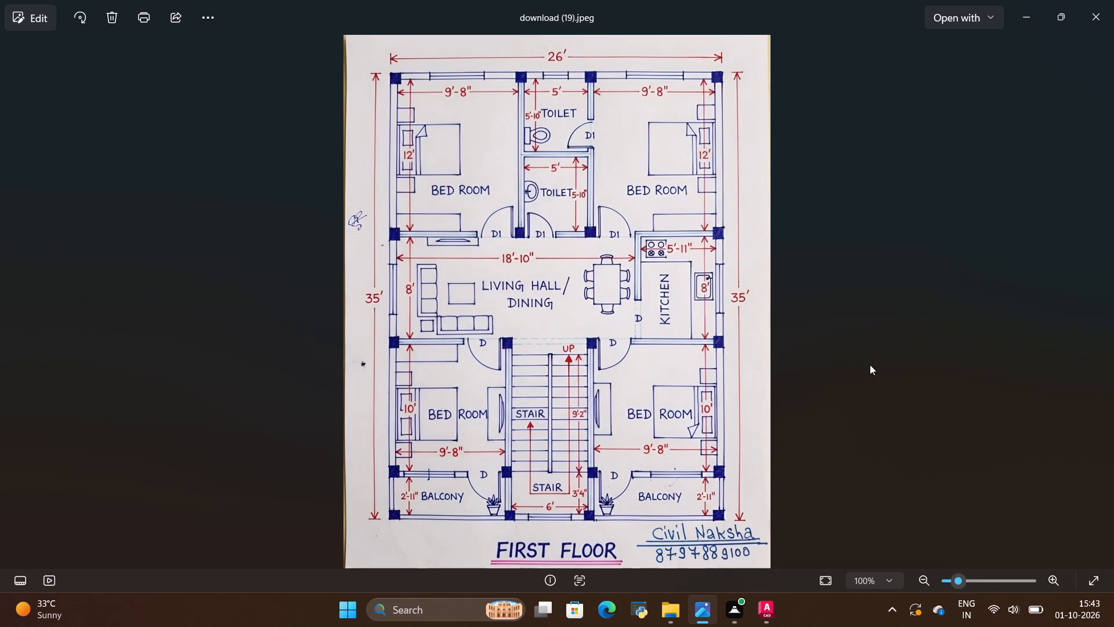
pyautogui.press('Left')
pyautogui.press('Left')
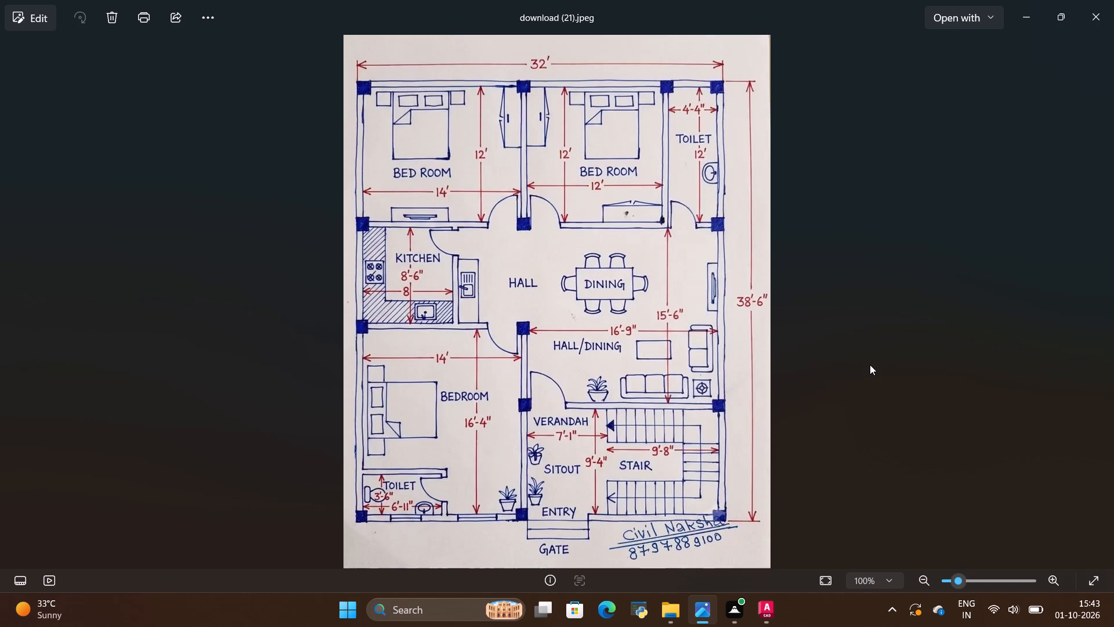
pyautogui.press('Right')
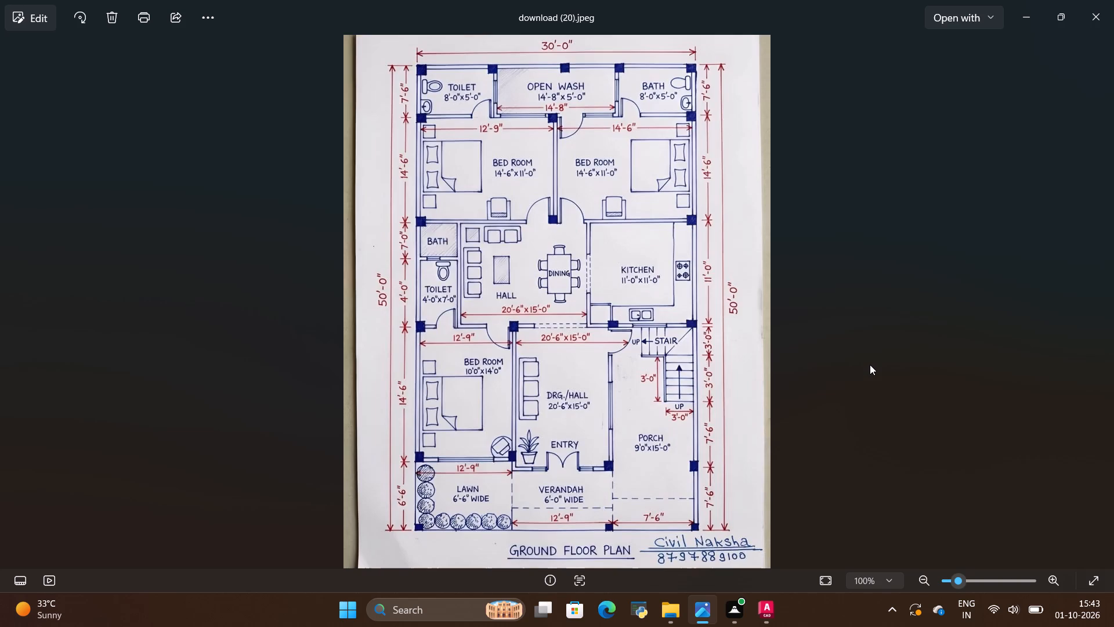
pyautogui.press('Right')
pyautogui.press('Left')
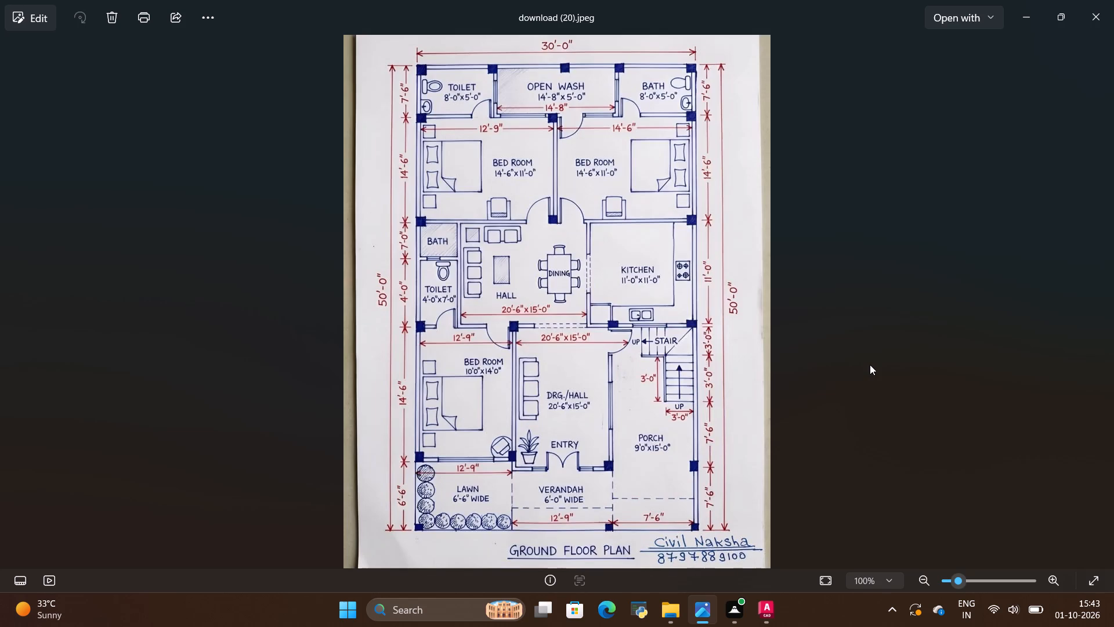
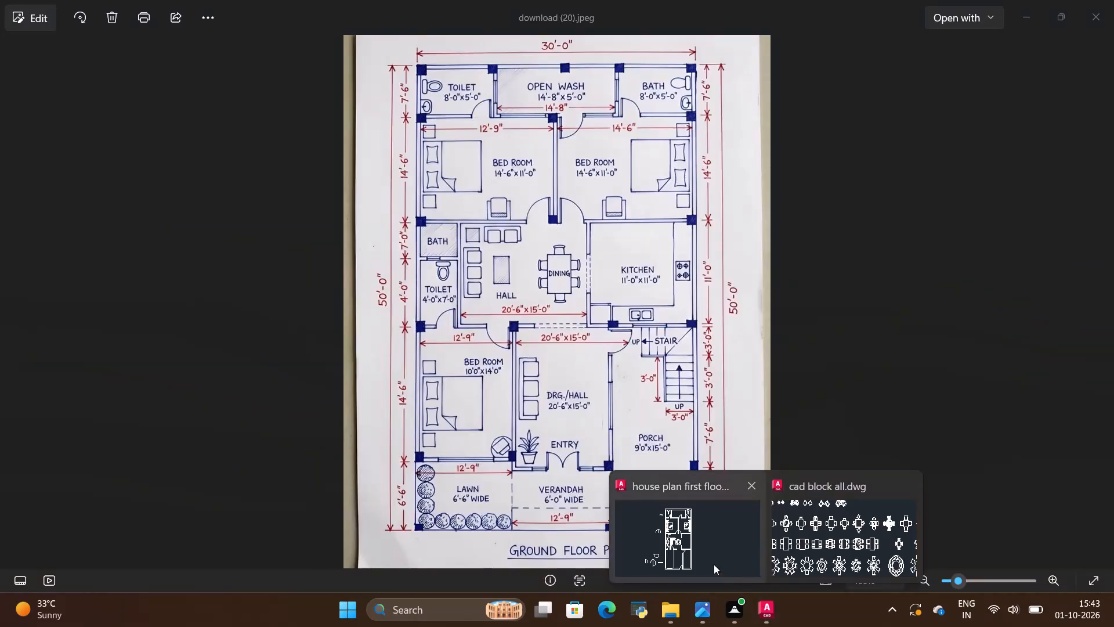
# Switch to AutoCAD and check the drawn plan against the ground floor reference plan in Photos, returning to the drawing.
pyautogui.click(714, 564)
pyautogui.scroll(1, 609, 302)
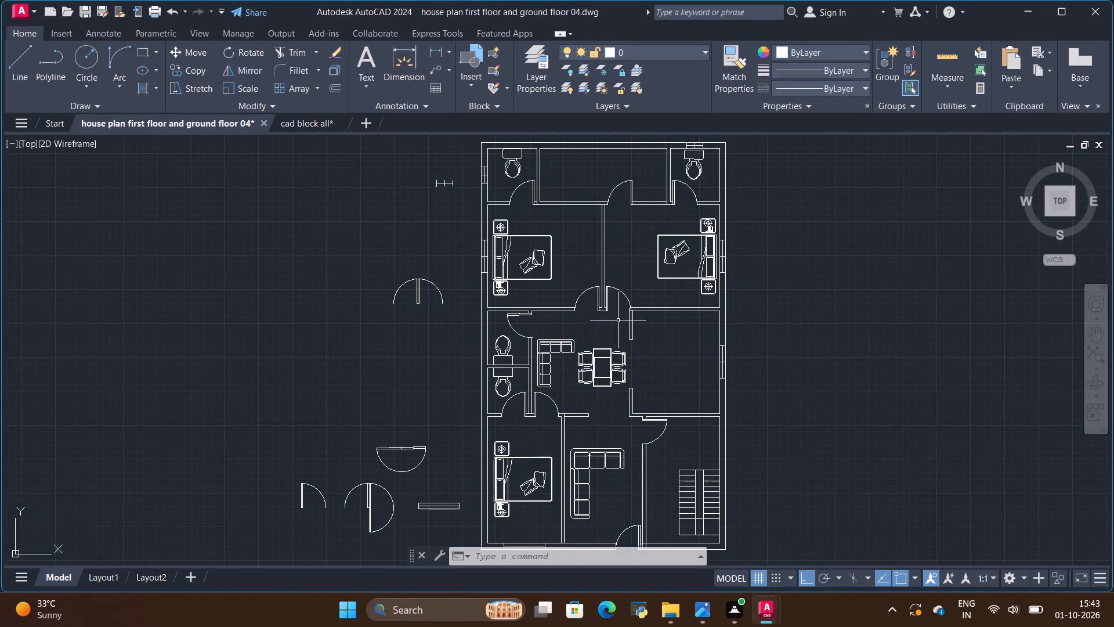
pyautogui.scroll(-1, 623, 215)
pyautogui.scroll(2, 614, 174)
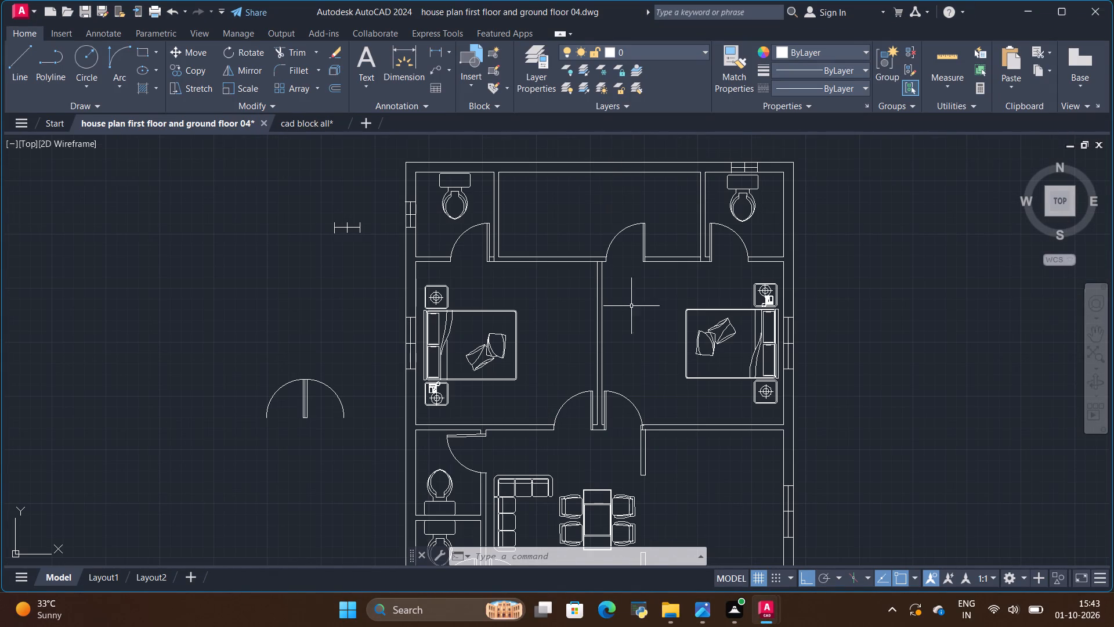
pyautogui.click(699, 615)
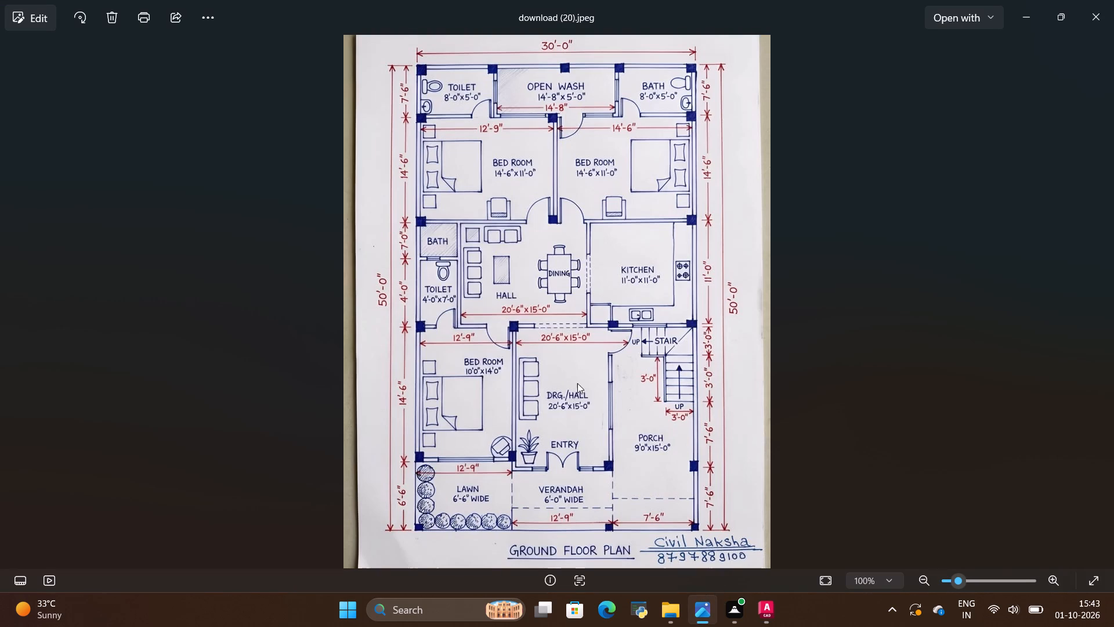
pyautogui.click(772, 607)
pyautogui.click(708, 519)
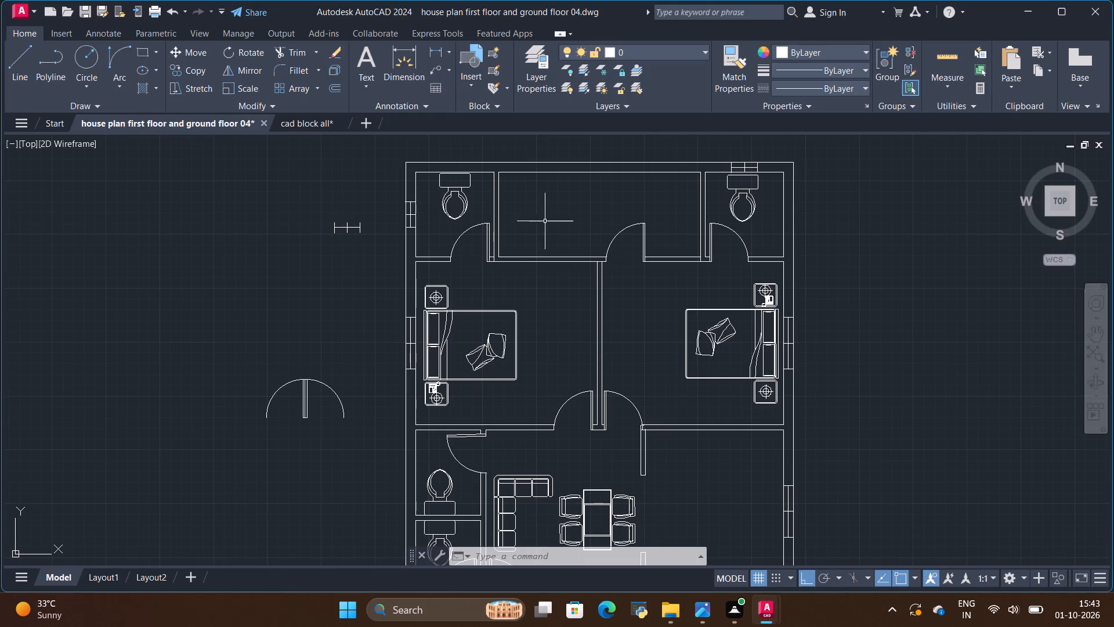
# Add multiline text reading "open wash" inside the open wash area between the two upper toilets.
pyautogui.scroll(1, 583, 186)
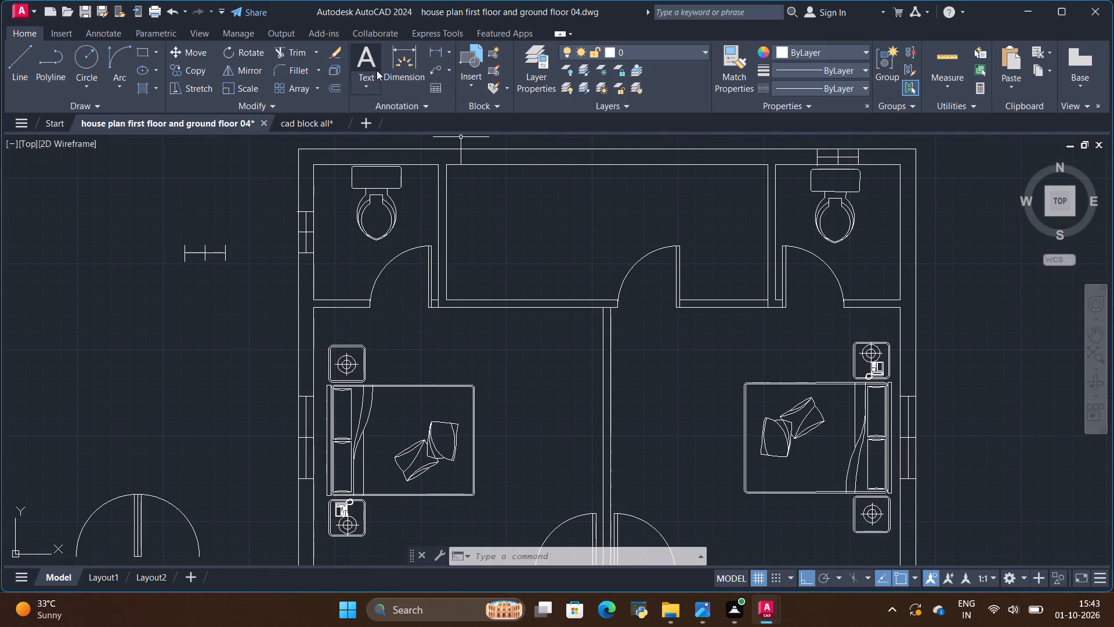
pyautogui.click(372, 70)
pyautogui.click(488, 203)
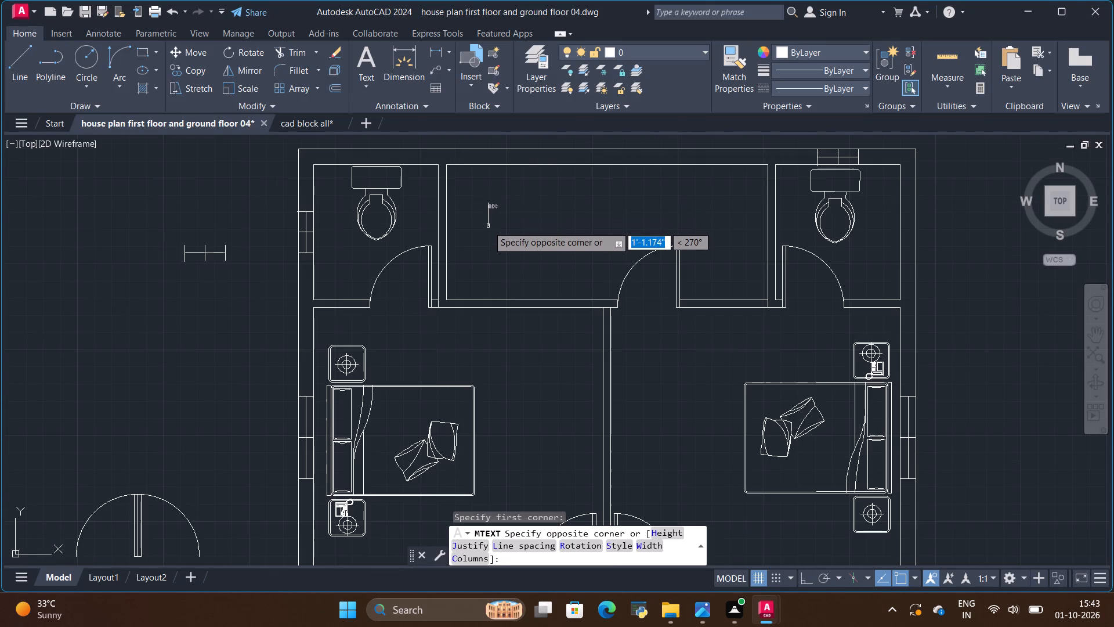
pyautogui.click(488, 226)
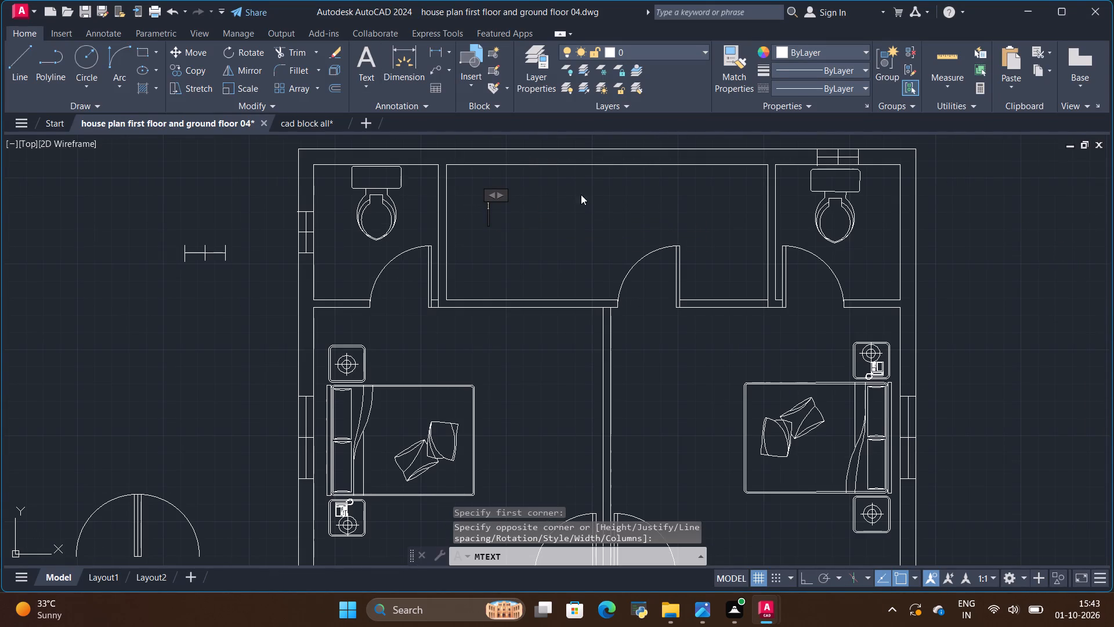
pyautogui.scroll(2, 487, 208)
pyautogui.scroll(-1, 490, 212)
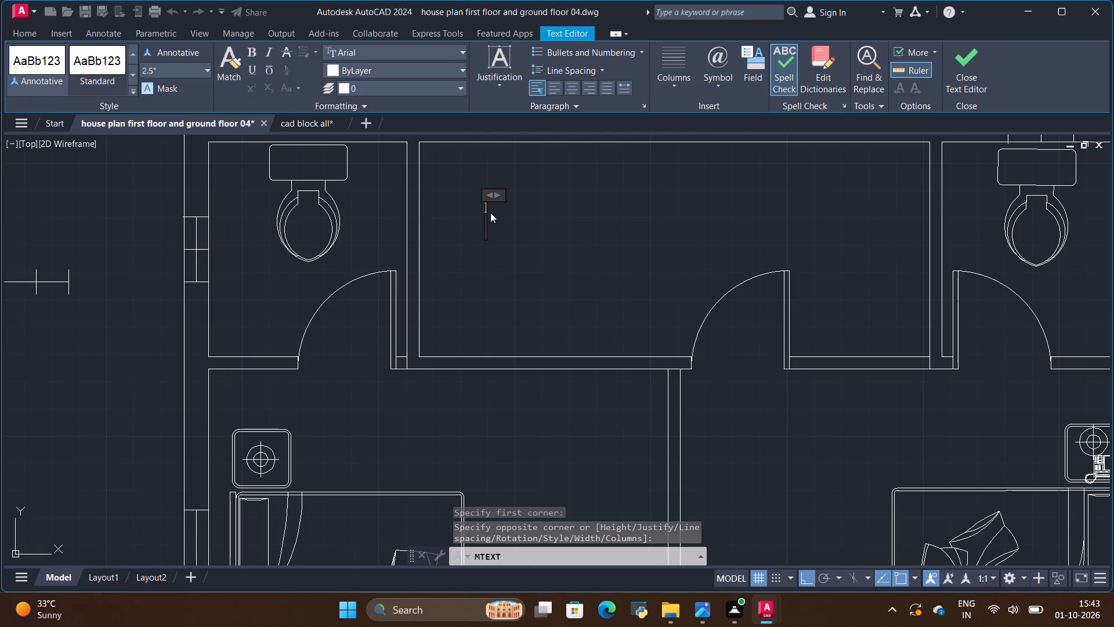
pyautogui.write('op')
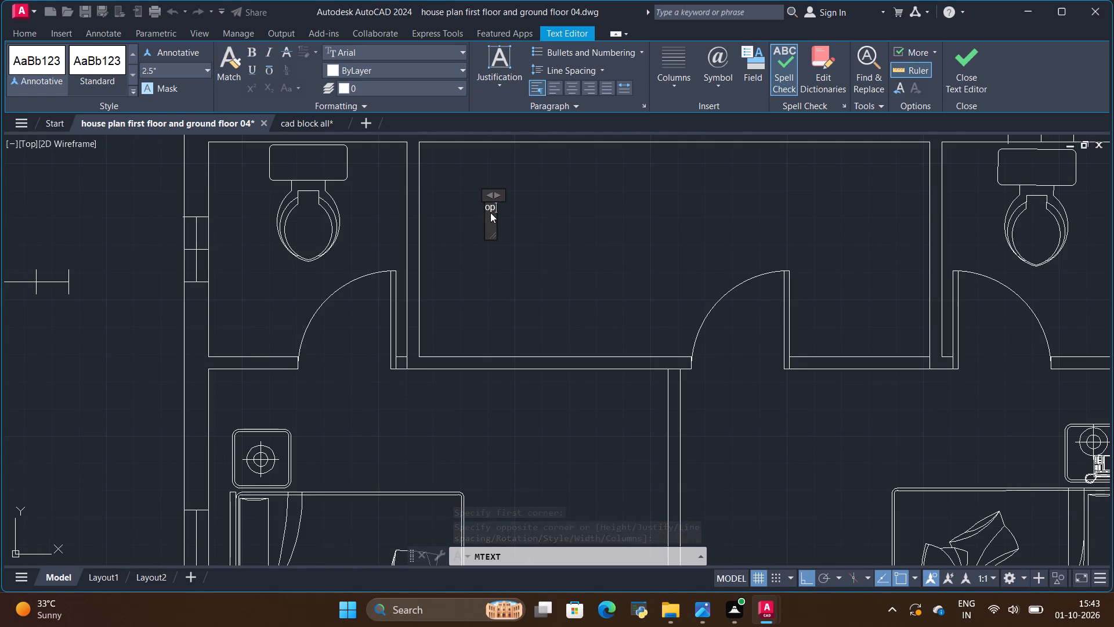
pyautogui.write('en wash')
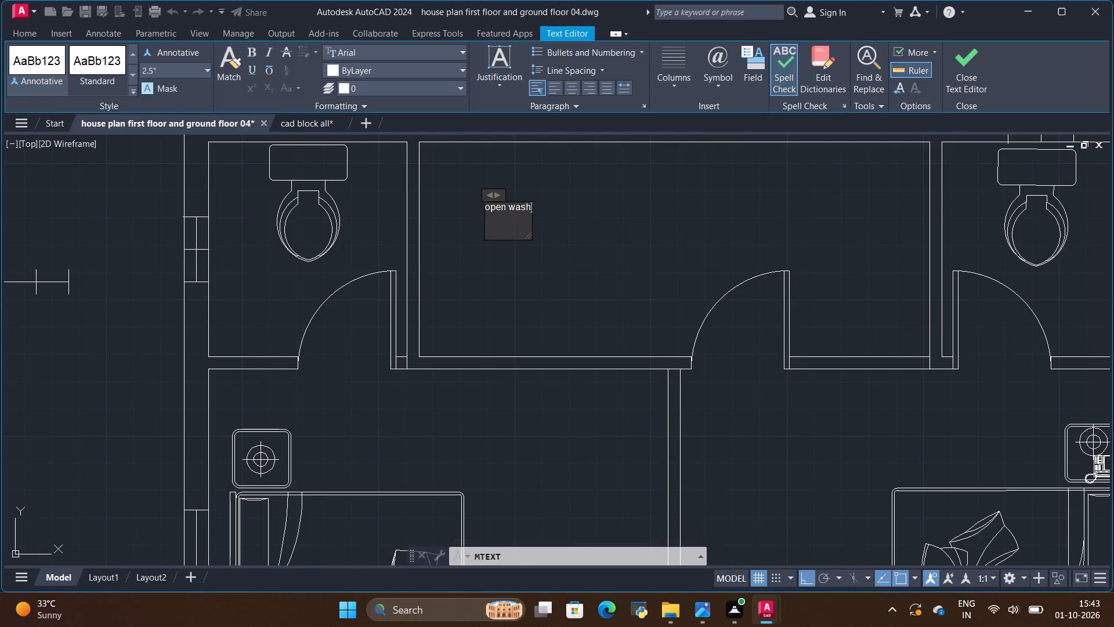
pyautogui.click(546, 232)
# Scale up the "open wash" label from its lower-left corner to roughly four times its size.
pyautogui.click(519, 207)
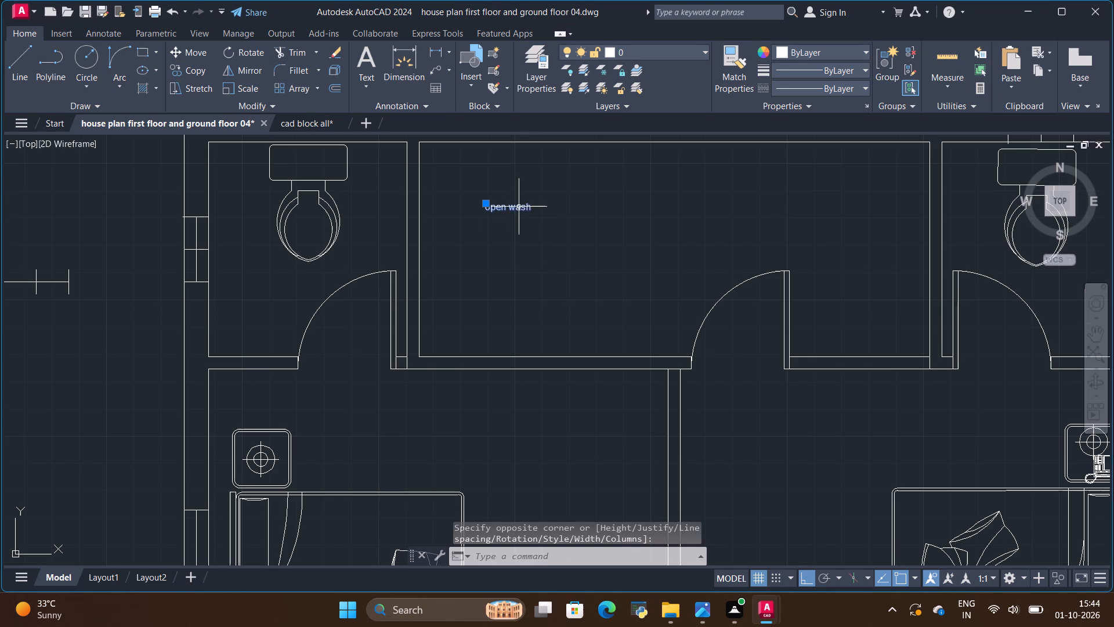
pyautogui.click(244, 88)
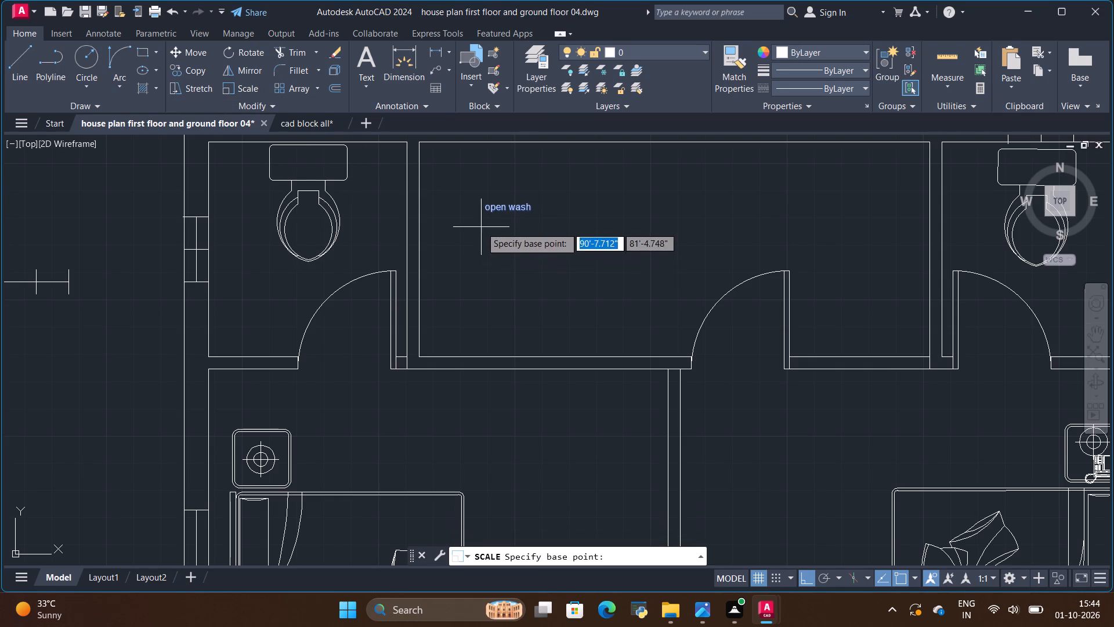
pyautogui.click(488, 216)
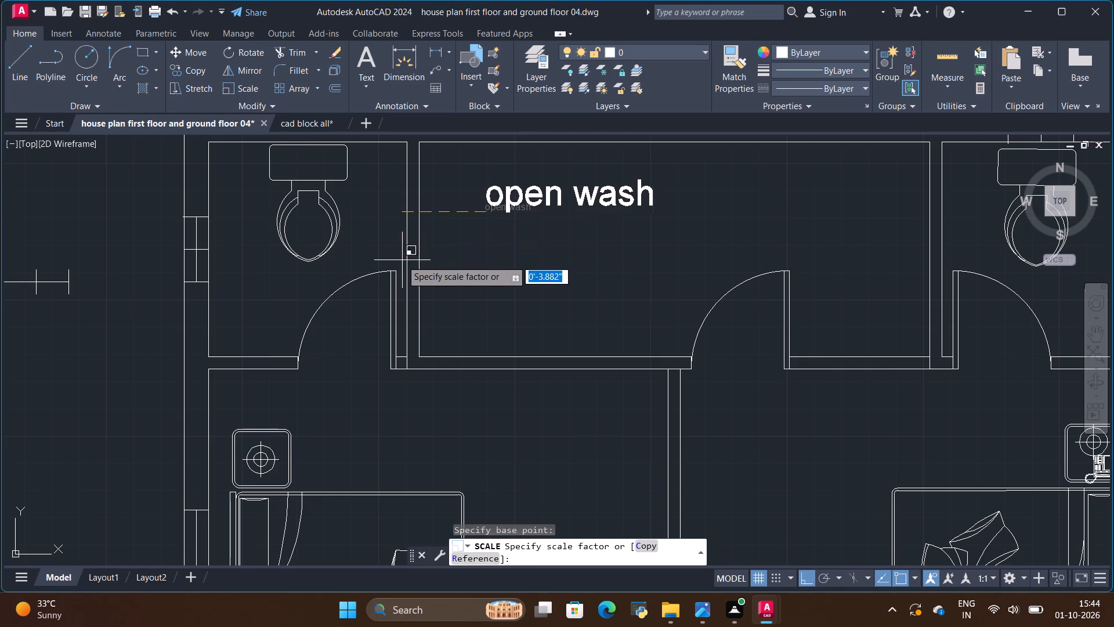
pyautogui.click(410, 280)
# Add multiline text reading "kitchen" in the upper part of the kitchen beside the dining area.
pyautogui.scroll(-1, 542, 297)
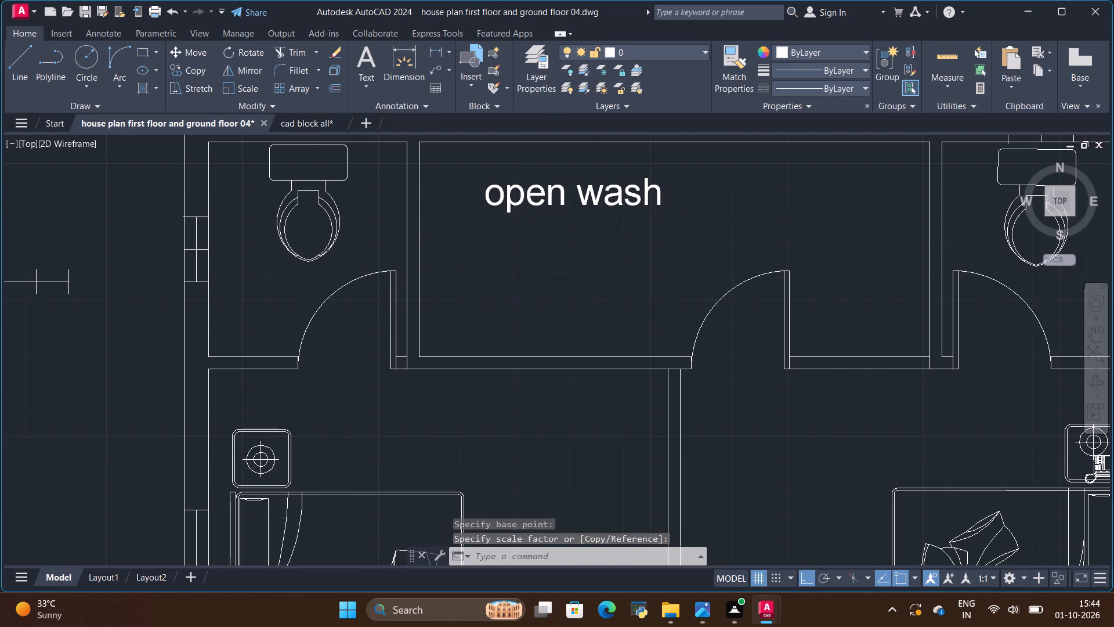
pyautogui.scroll(-1, 542, 297)
pyautogui.scroll(-1, 639, 319)
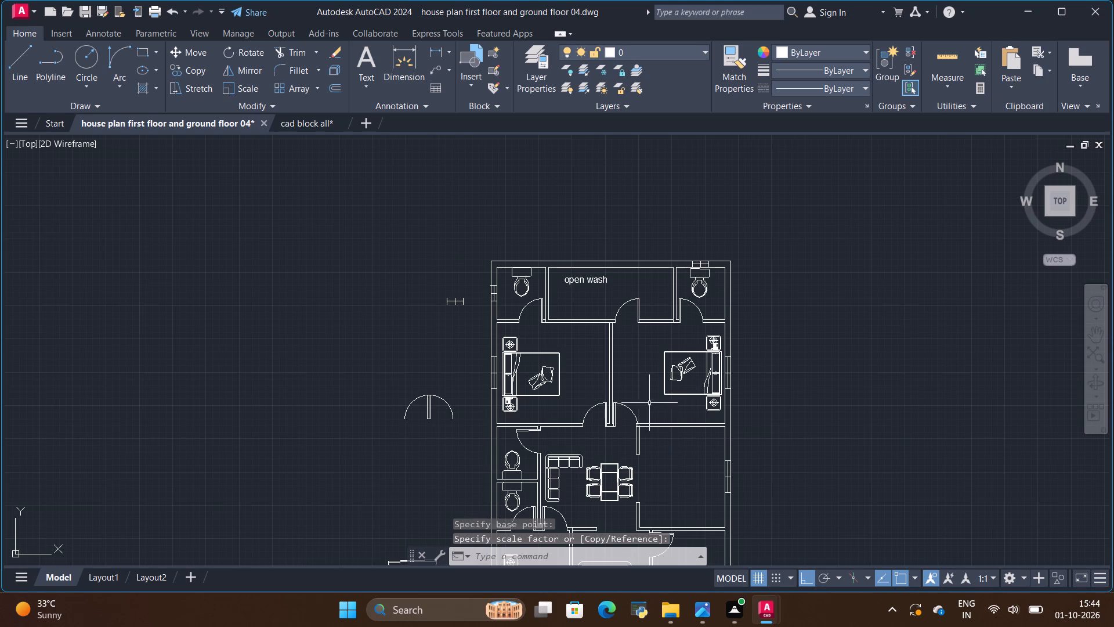
pyautogui.scroll(-1, 612, 329)
pyautogui.scroll(1, 654, 442)
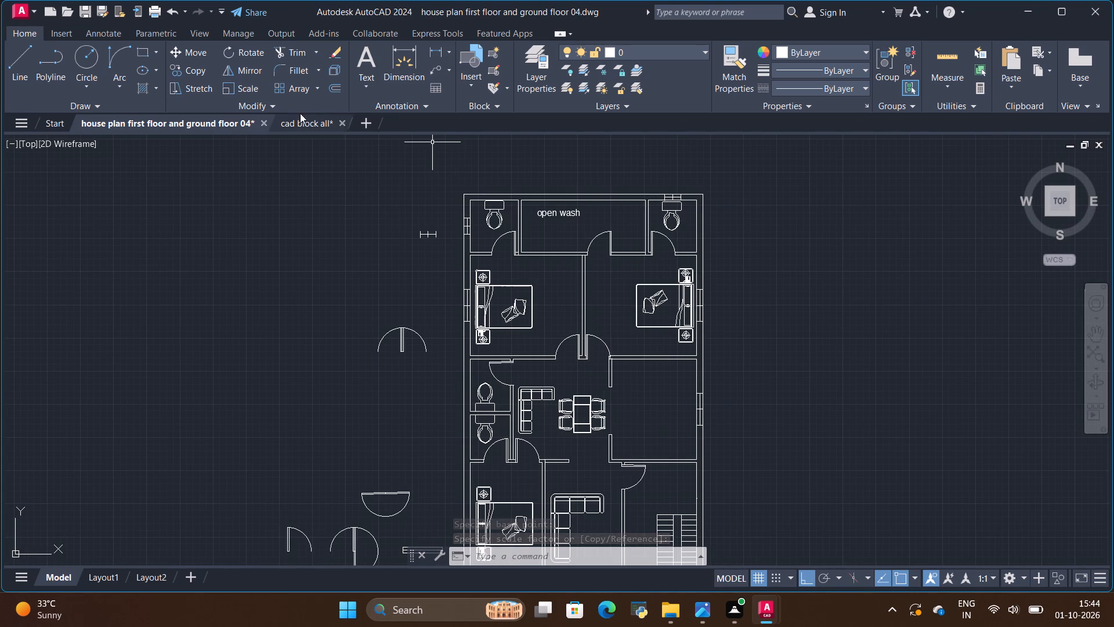
pyautogui.click(368, 64)
pyautogui.scroll(2, 664, 390)
pyautogui.click(567, 354)
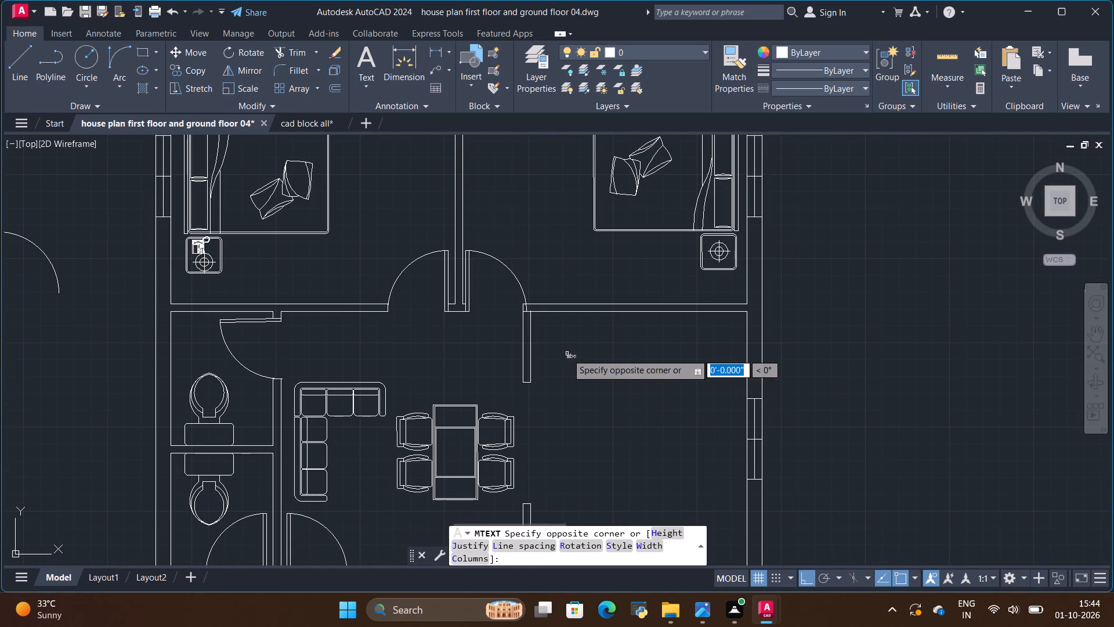
pyautogui.click(569, 387)
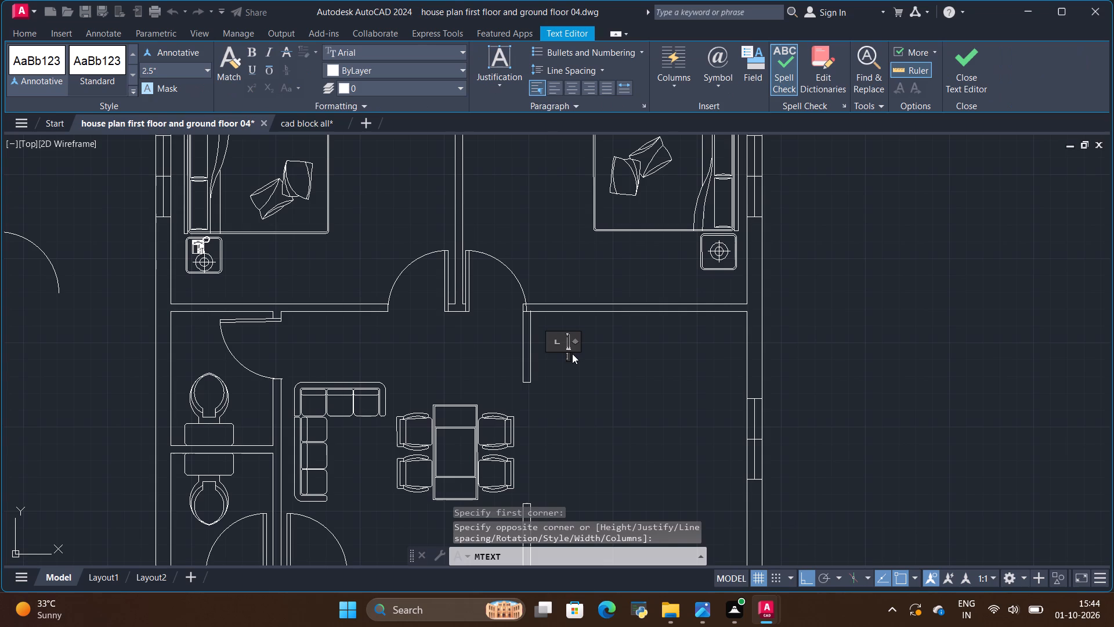
pyautogui.write('kitchen')
pyautogui.scroll(2, 584, 348)
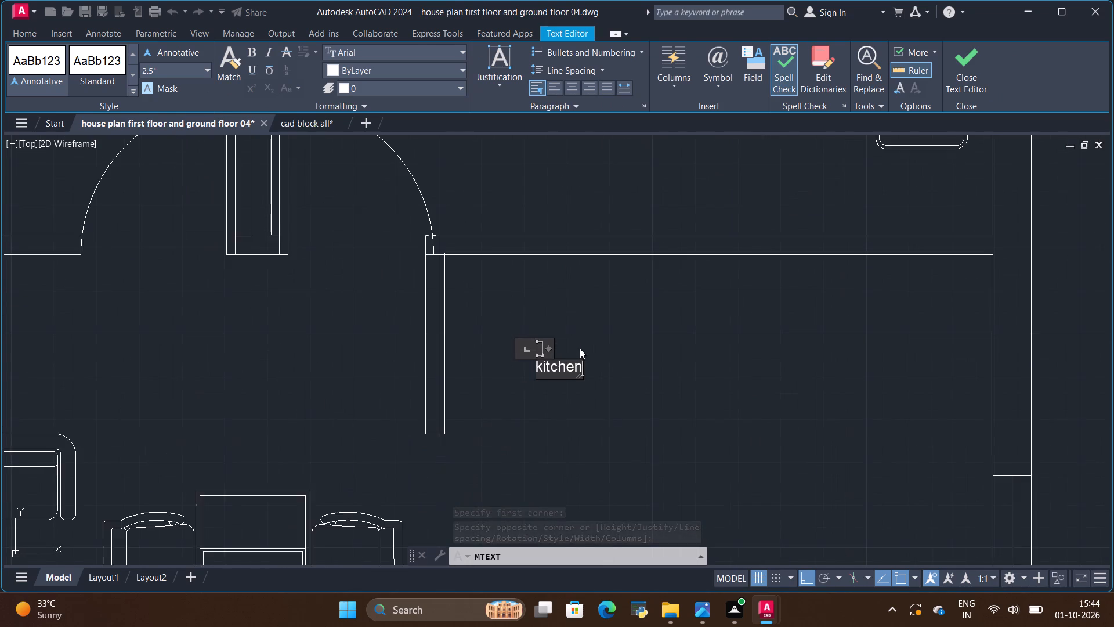
pyautogui.scroll(3, 534, 382)
pyautogui.click(519, 390)
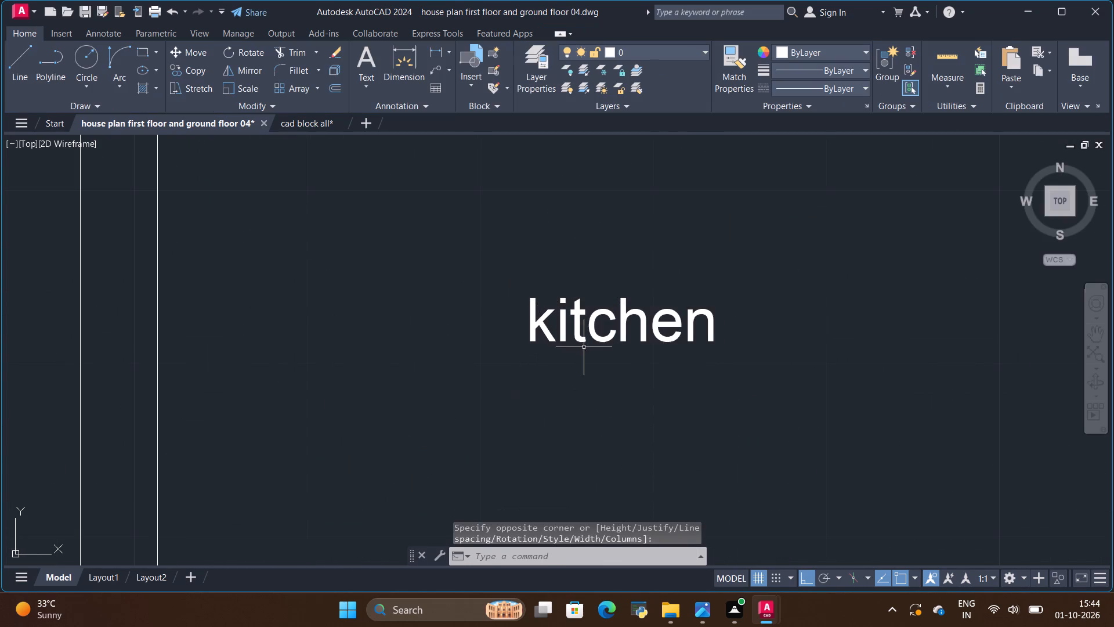
# Scale up the "kitchen" label from its lower-left corner until it spans about half the kitchen's width.
pyautogui.click(590, 317)
pyautogui.click(244, 82)
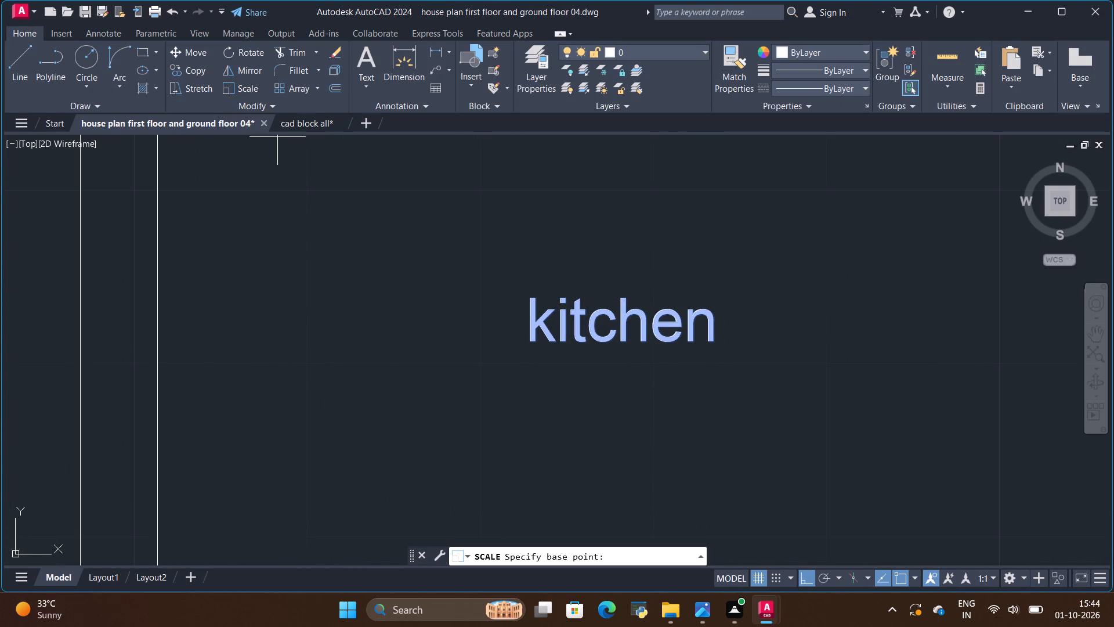
pyautogui.click(534, 342)
pyautogui.scroll(-4, 454, 369)
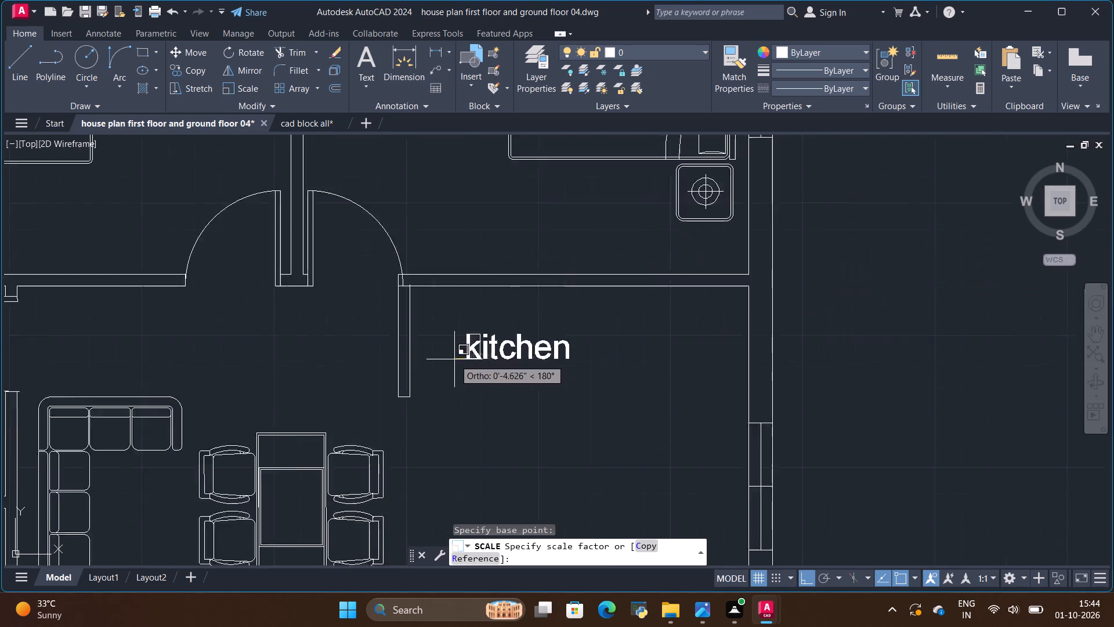
pyautogui.scroll(-3, 454, 358)
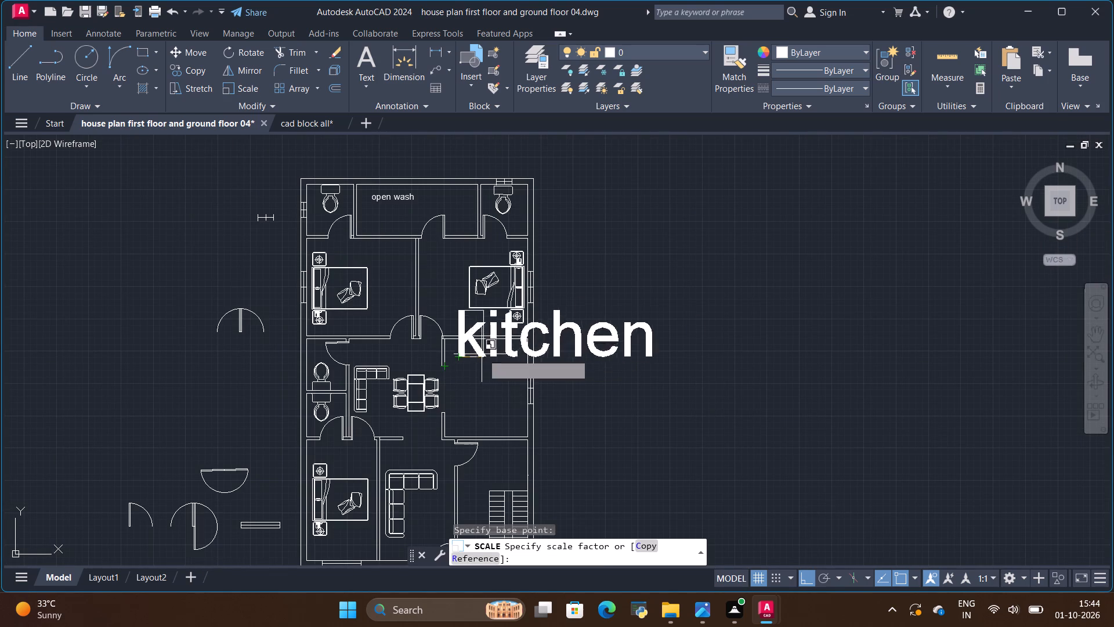
pyautogui.scroll(3, 454, 367)
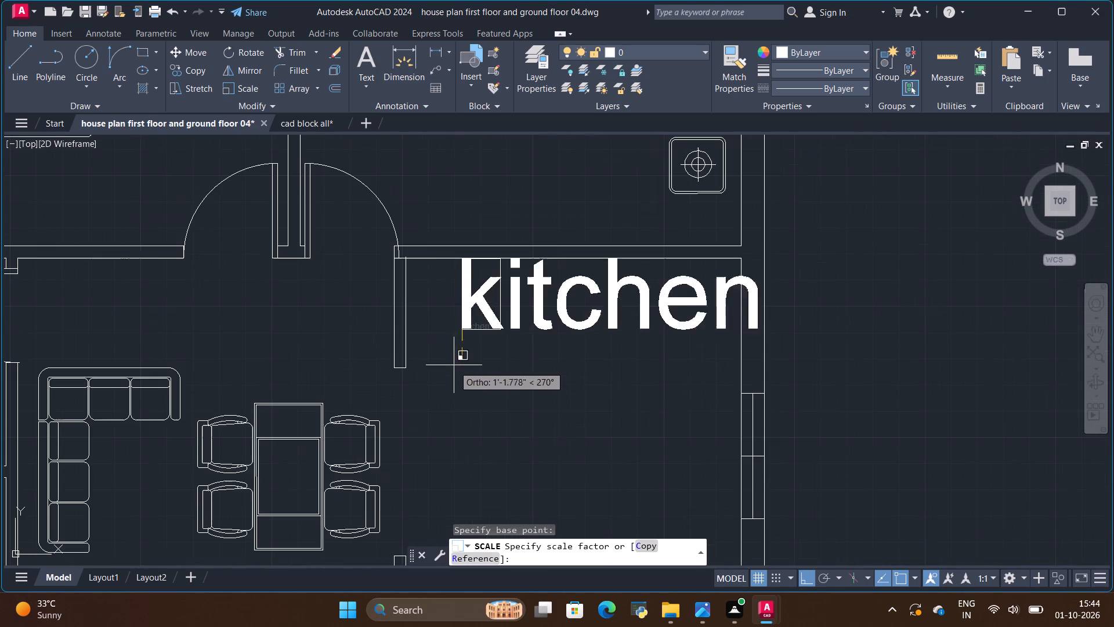
pyautogui.click(455, 348)
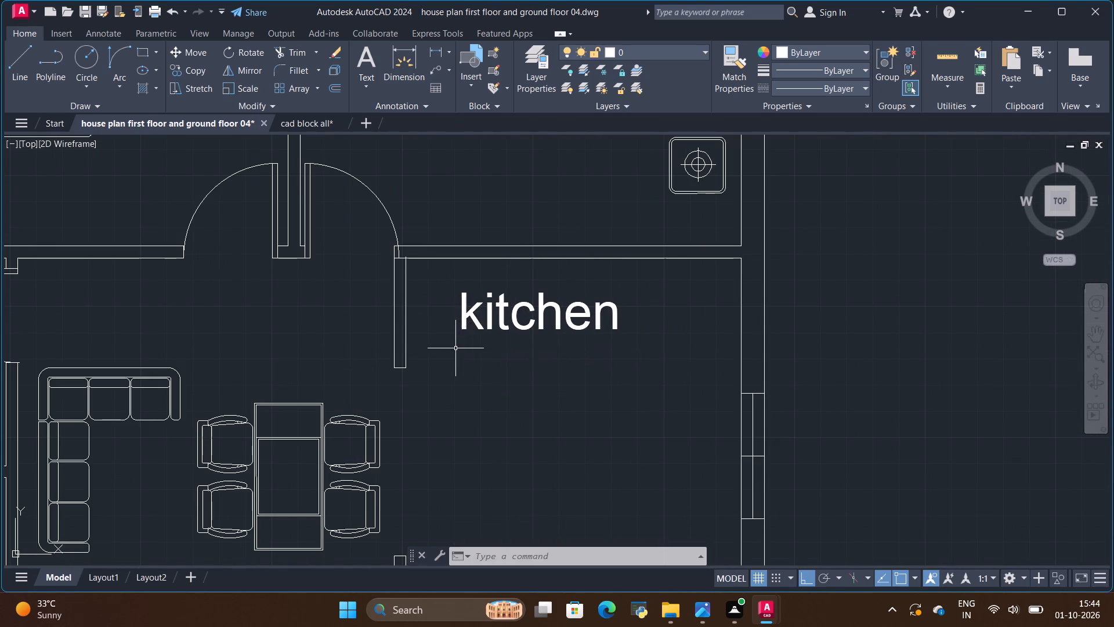
# Move the "kitchen" label horizontally so it sits roughly midway between the kitchen's side walls.
pyautogui.click(498, 312)
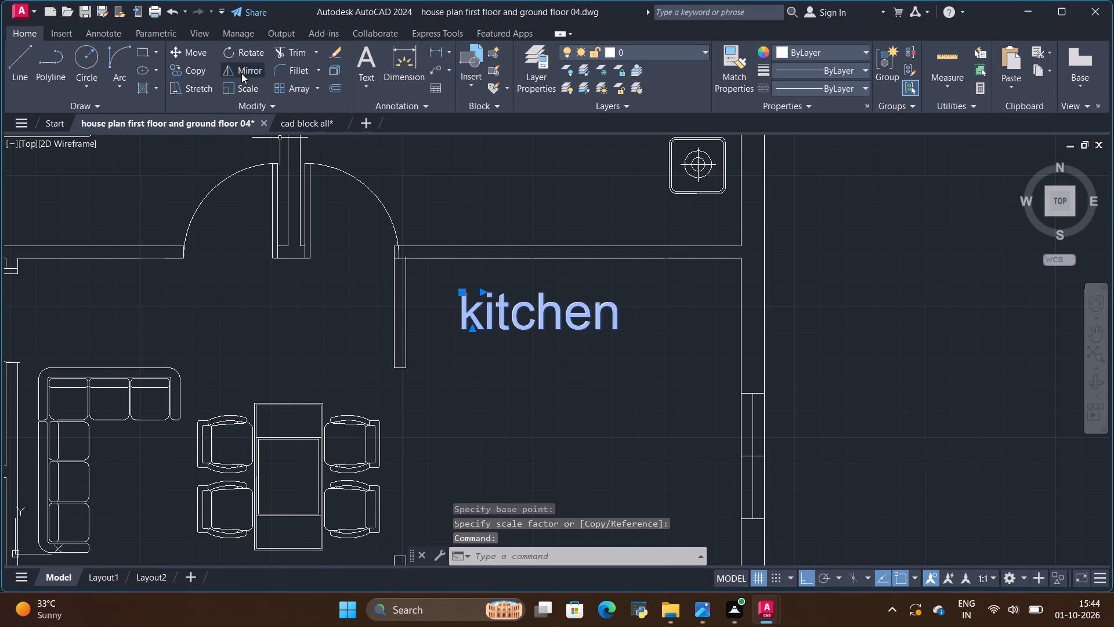
pyautogui.click(205, 53)
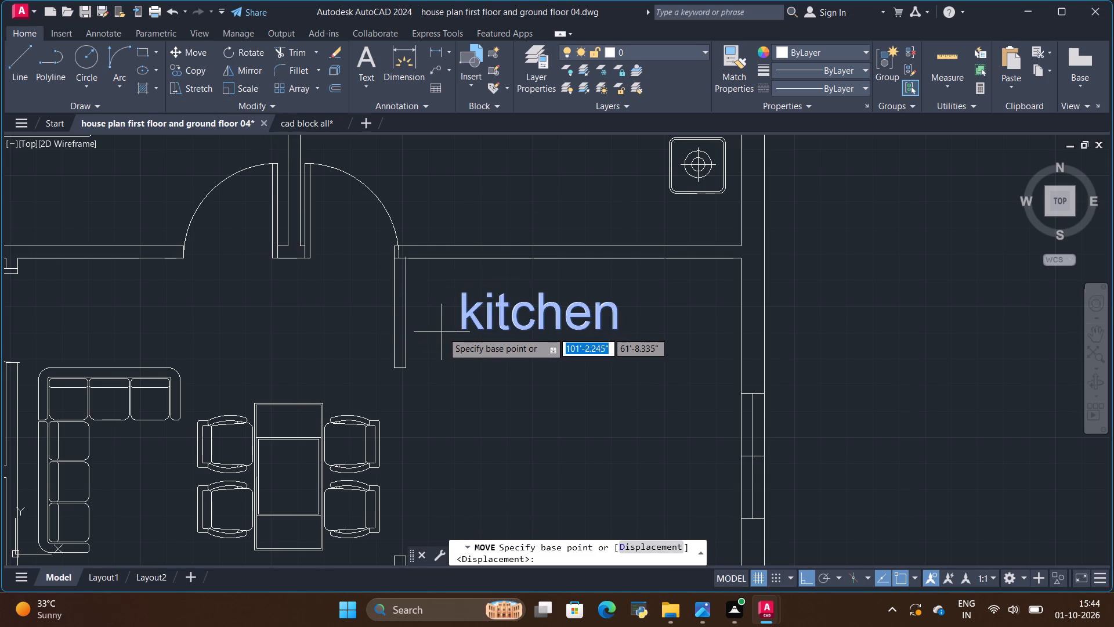
pyautogui.click(460, 327)
pyautogui.scroll(-1, 436, 347)
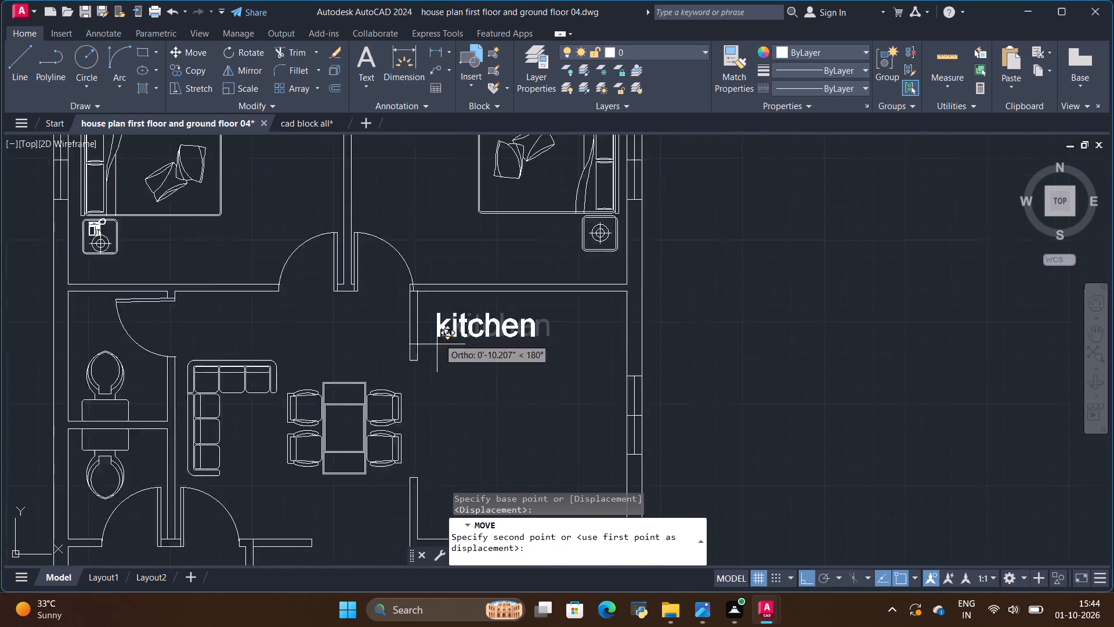
pyautogui.scroll(-1, 439, 337)
pyautogui.click(463, 347)
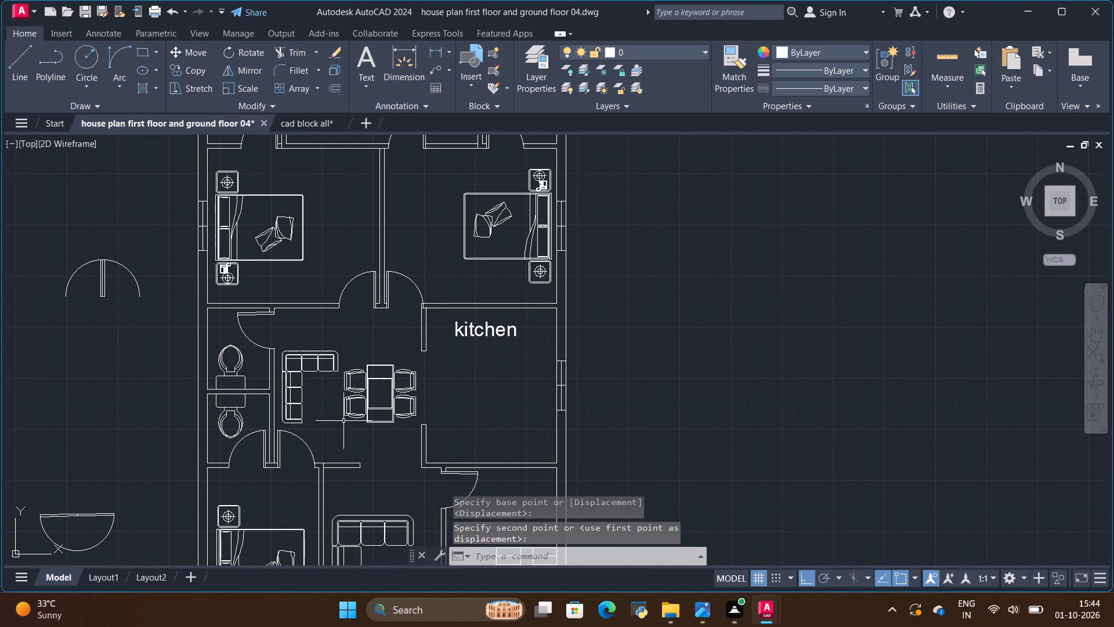
pyautogui.press('Escape')
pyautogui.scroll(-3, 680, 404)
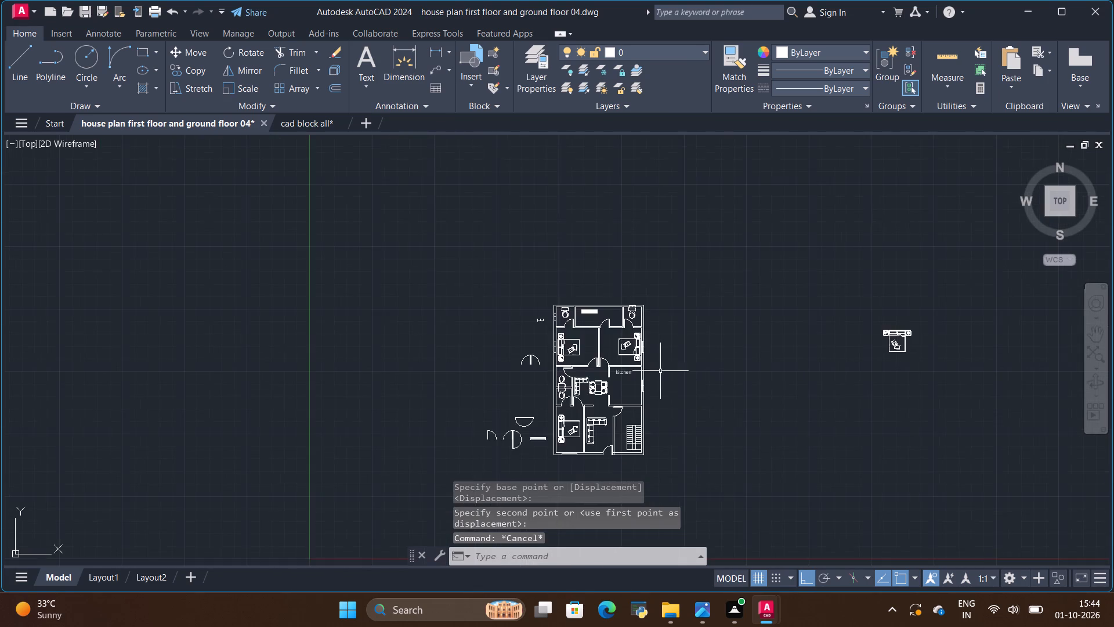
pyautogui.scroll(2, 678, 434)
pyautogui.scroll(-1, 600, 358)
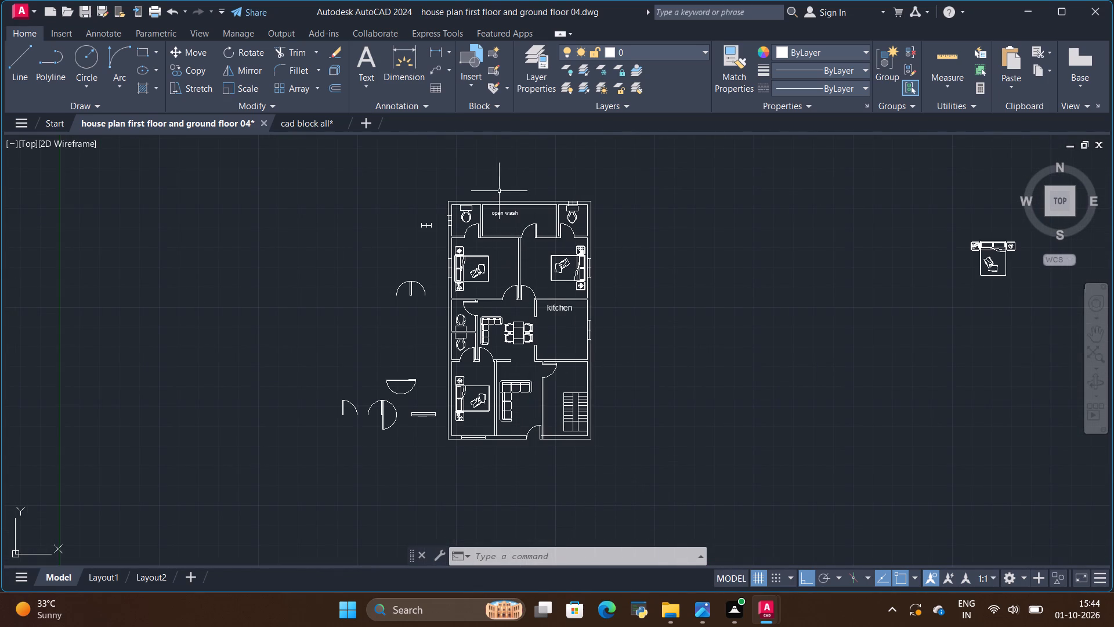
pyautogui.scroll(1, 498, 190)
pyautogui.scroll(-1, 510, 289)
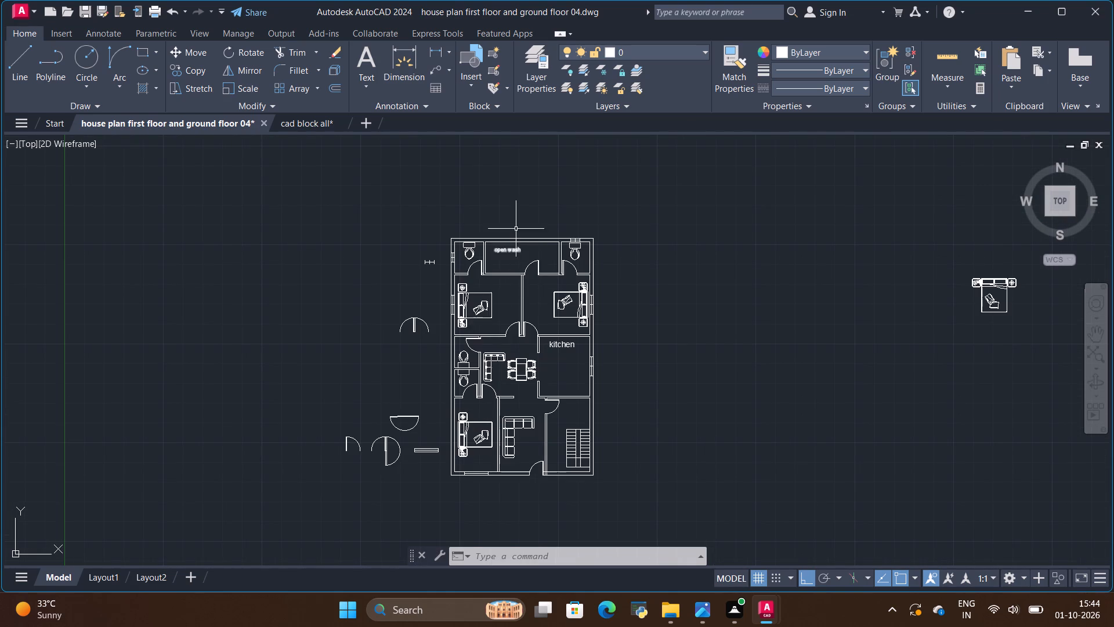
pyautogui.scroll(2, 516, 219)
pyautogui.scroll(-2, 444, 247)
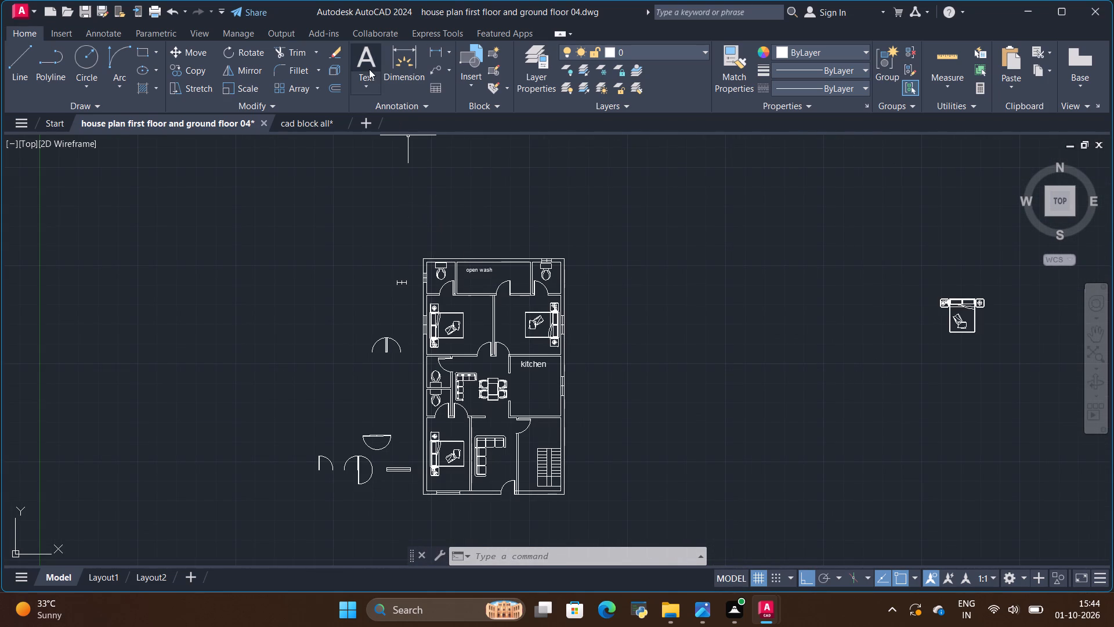
# Add multiline text reading "3bhk ground floor plan" above the upper-left corner of the house plan.
pyautogui.click(367, 67)
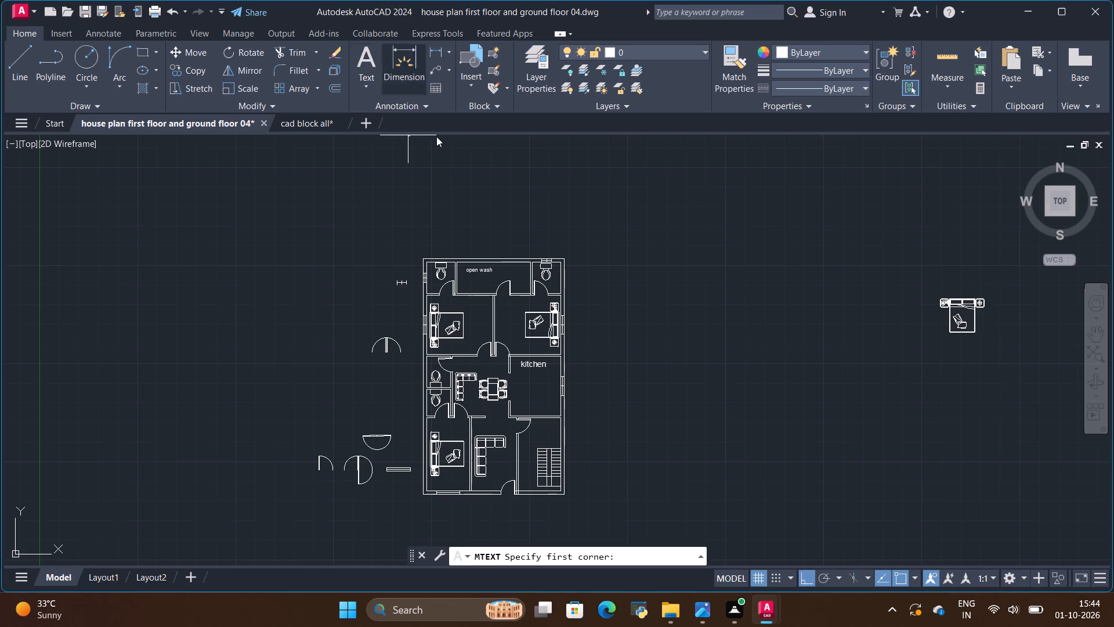
pyautogui.scroll(1, 450, 160)
pyautogui.click(410, 233)
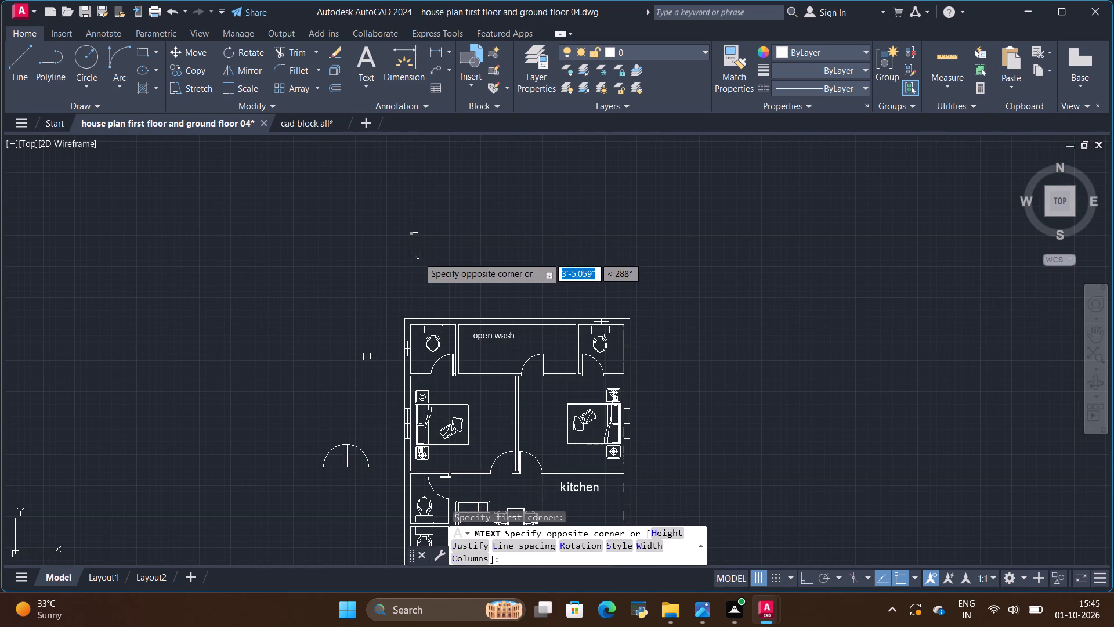
pyautogui.click(419, 258)
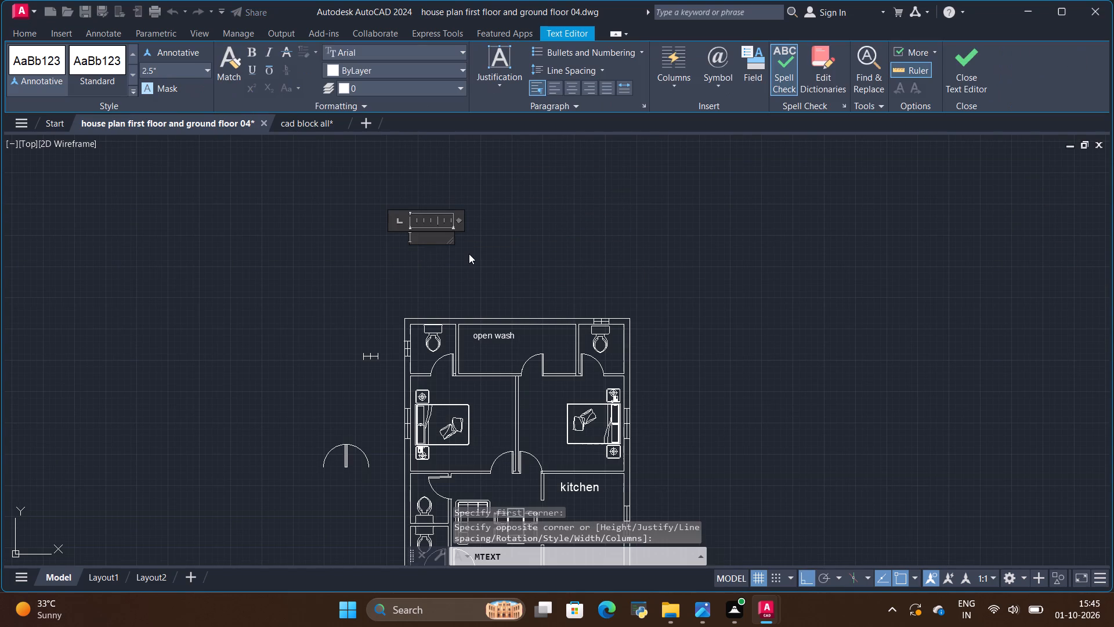
pyautogui.write('3bhk')
pyautogui.press('space')
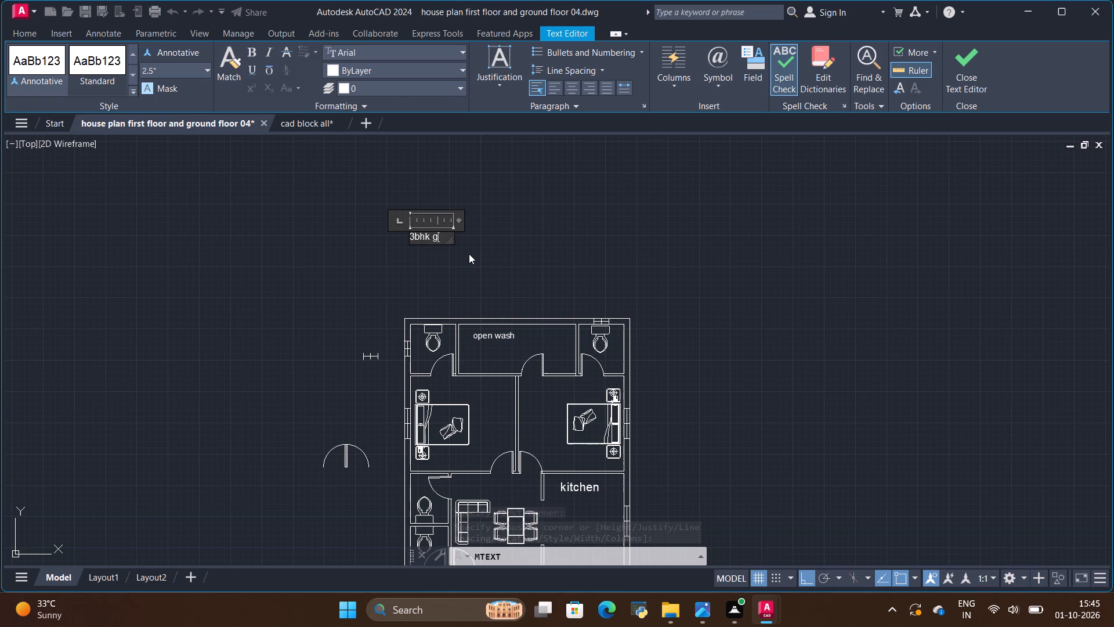
pyautogui.press('g')
pyautogui.write('round floor')
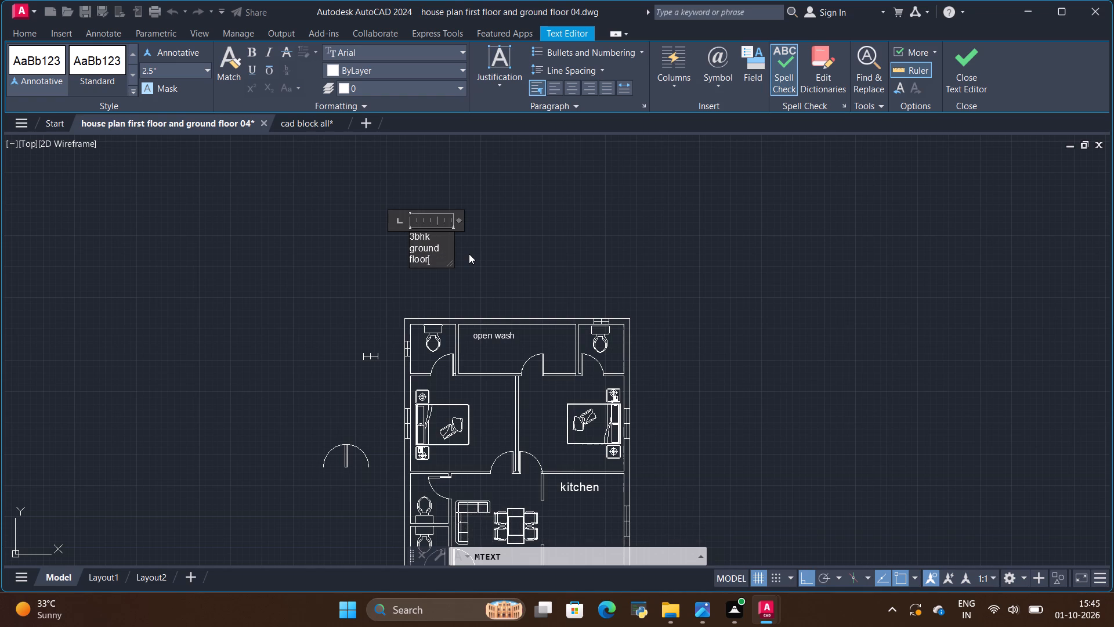
pyautogui.press('space')
pyautogui.write('plan')
pyautogui.click(531, 291)
# Scale up the "3bhk ground floor plan" title from its lower-left corner in two passes until it spans nearly a third of the plan's width.
pyautogui.scroll(2, 411, 244)
pyautogui.click(410, 230)
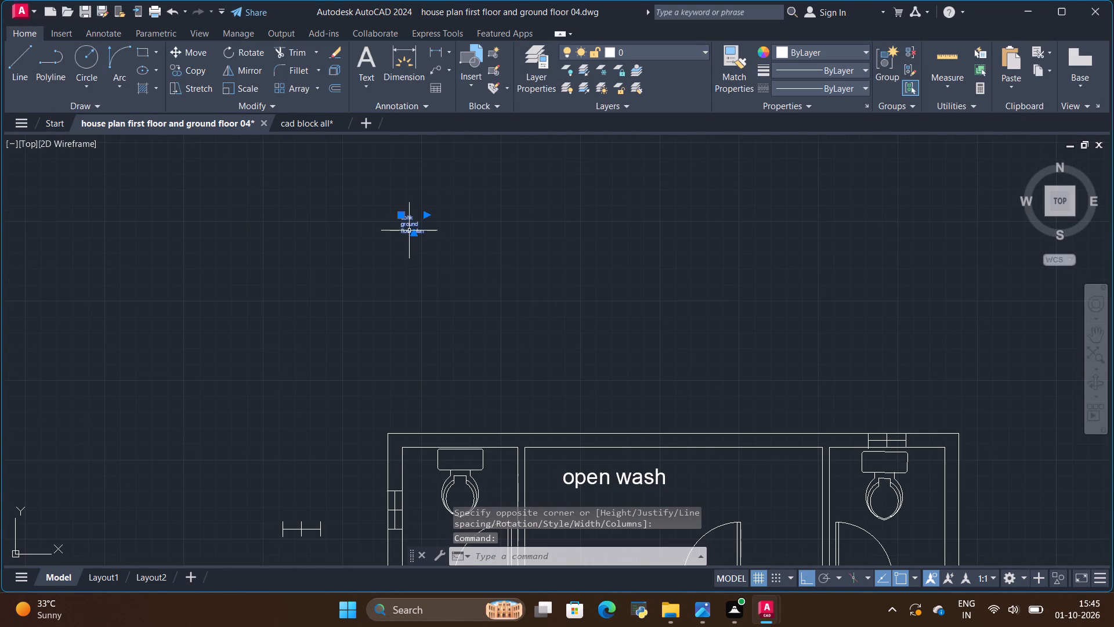
pyautogui.click(243, 88)
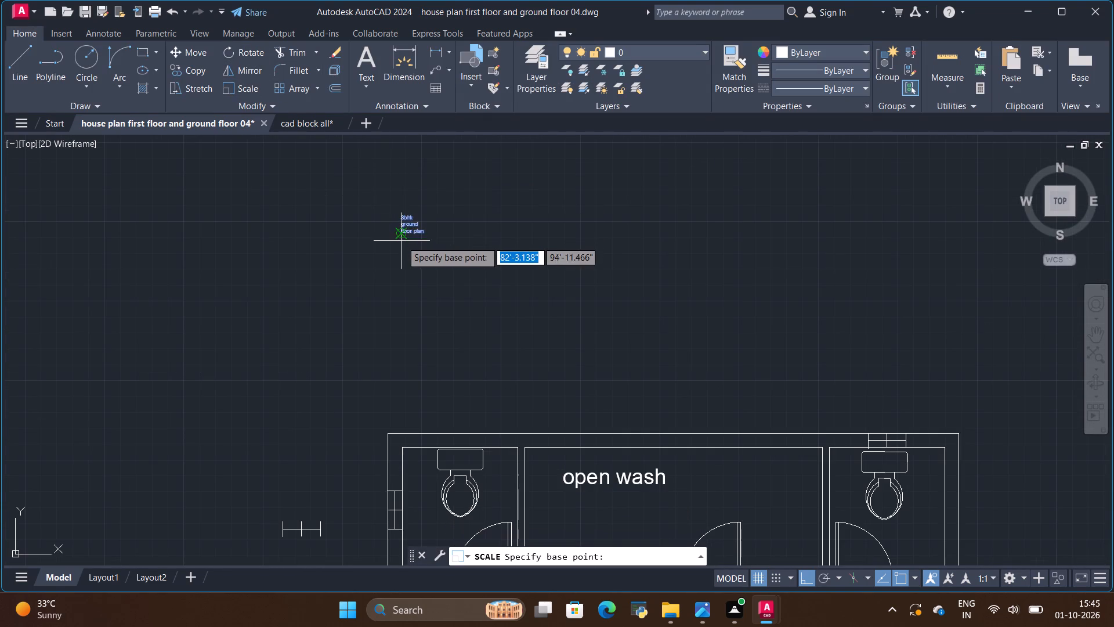
pyautogui.click(402, 233)
pyautogui.scroll(-2, 353, 264)
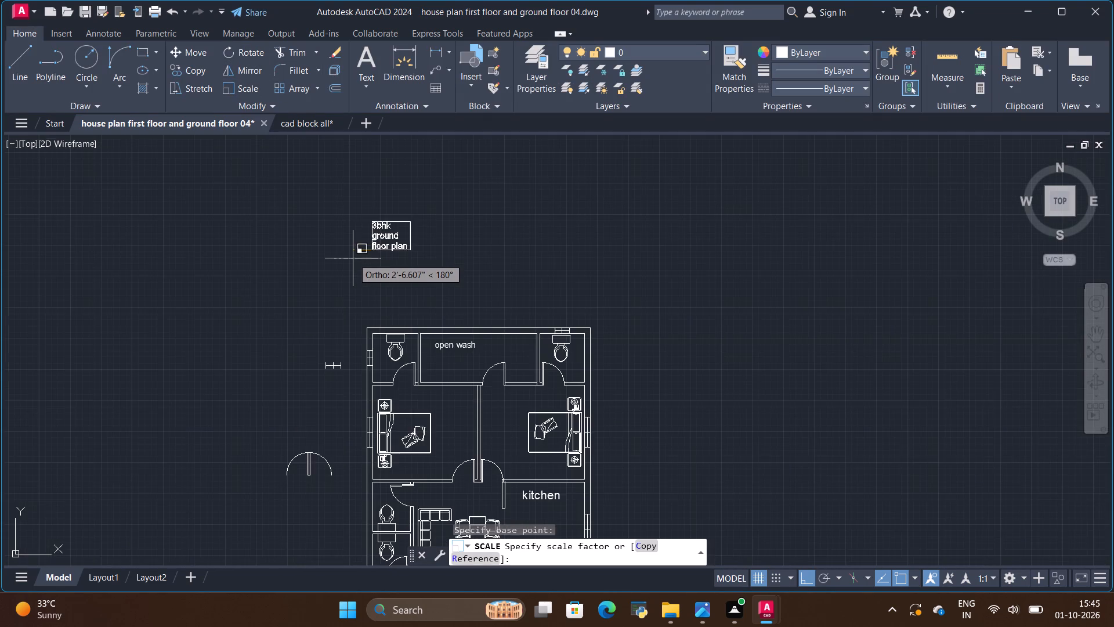
pyautogui.scroll(-1, 353, 258)
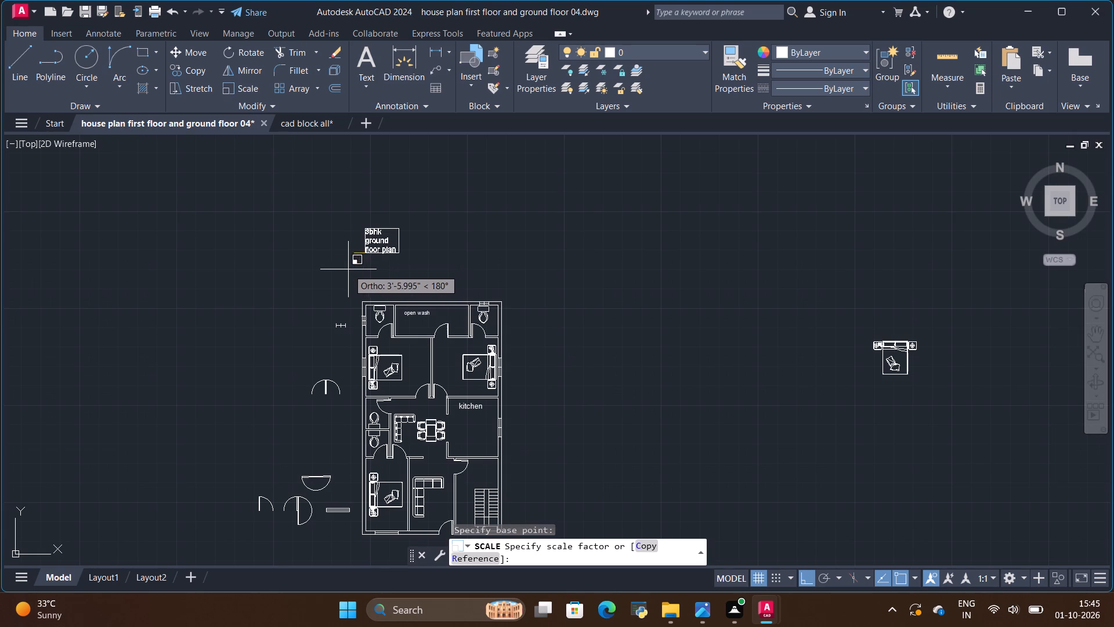
pyautogui.click(348, 269)
pyautogui.click(368, 246)
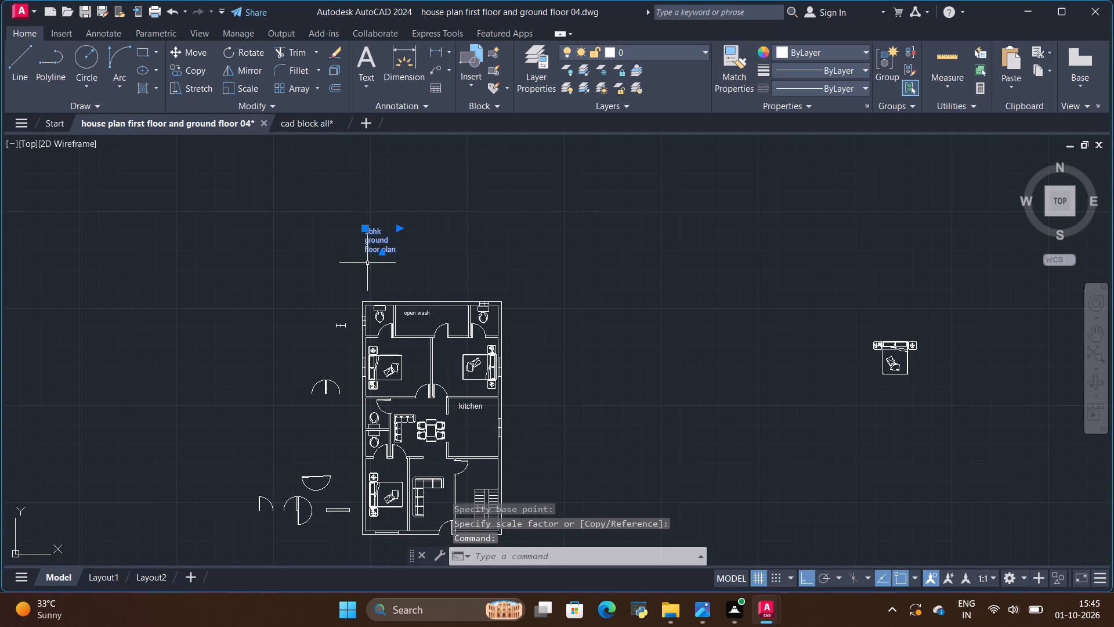
pyautogui.click(252, 85)
pyautogui.click(367, 253)
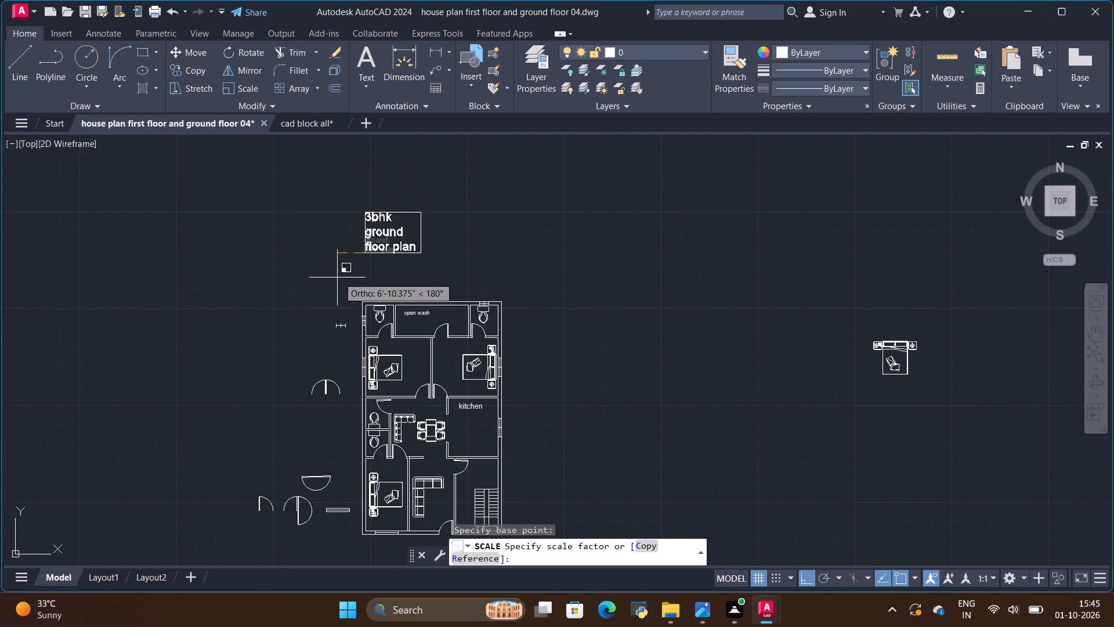
pyautogui.click(343, 275)
# Move the "3bhk ground floor plan" title straight down by about 6'-1", closer to the plan's top wall.
pyautogui.click(382, 251)
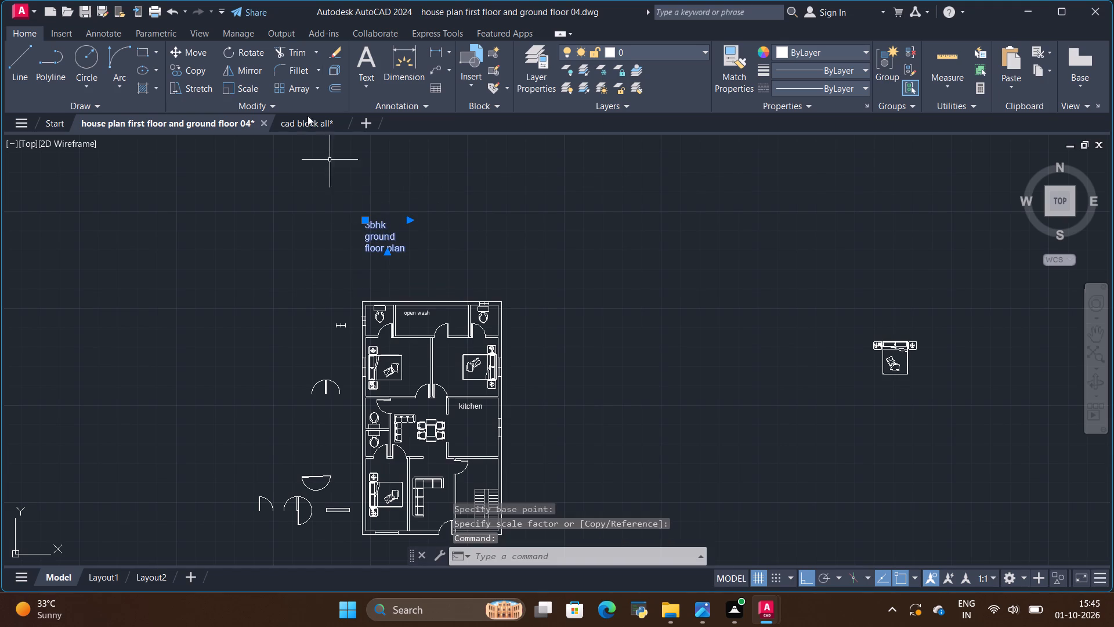
pyautogui.click(194, 51)
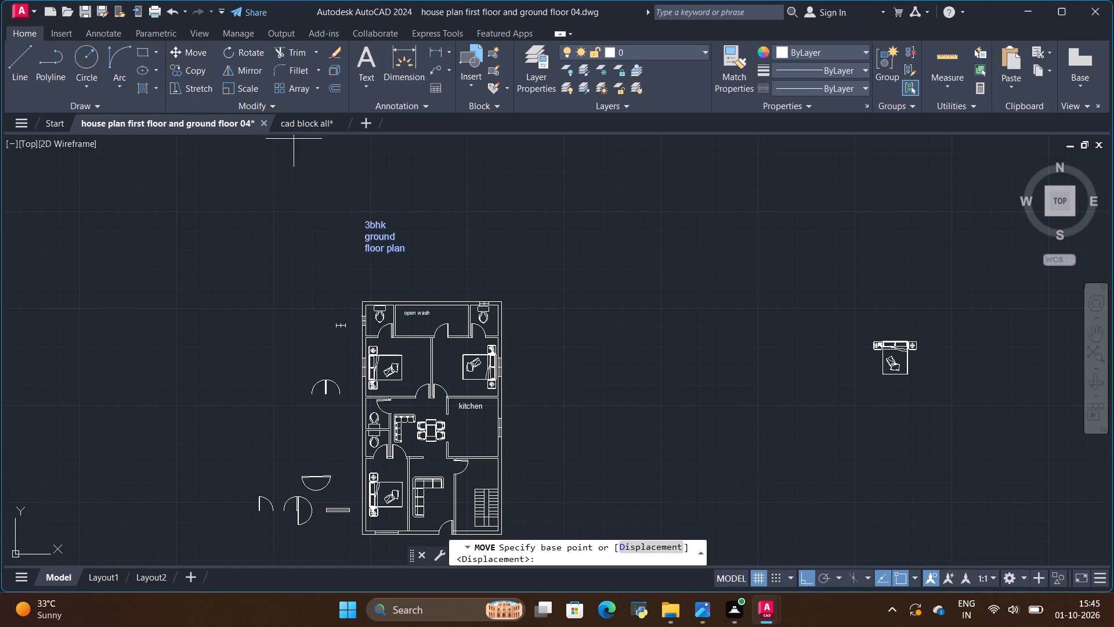
pyautogui.click(363, 248)
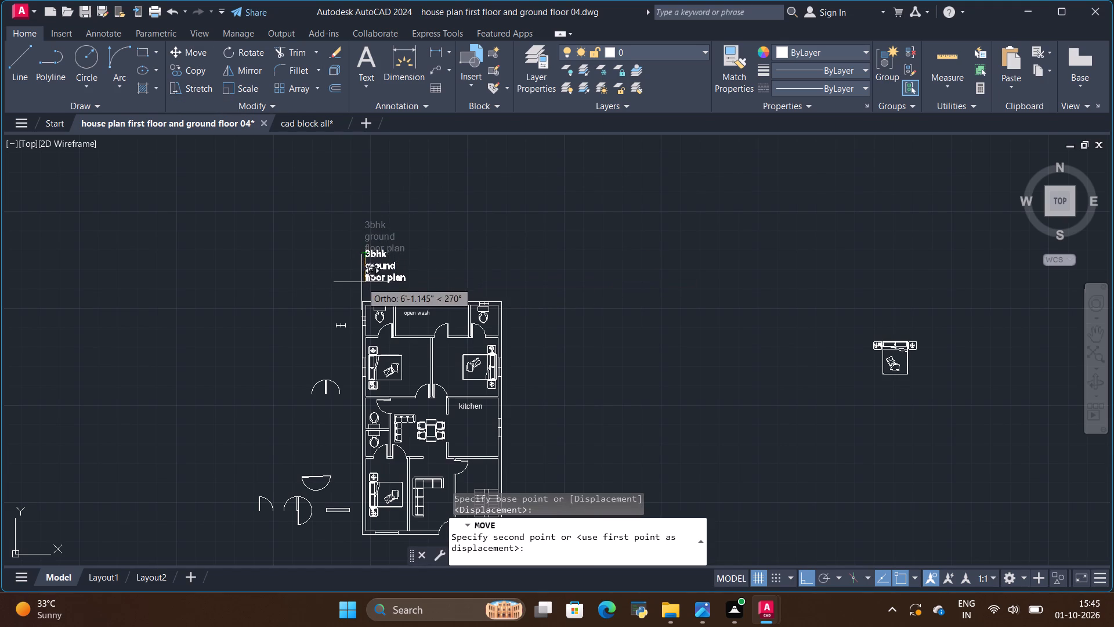
pyautogui.click(361, 283)
pyautogui.scroll(-2, 418, 277)
pyautogui.scroll(4, 409, 274)
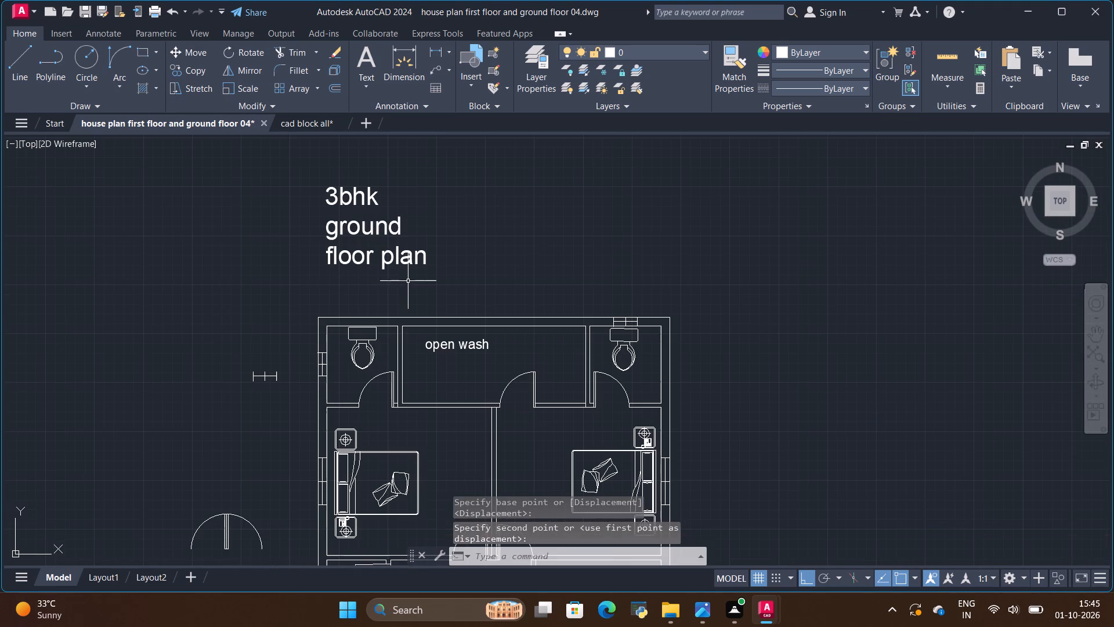
# Look over the whole ground floor plan, including its title, room labels and wall lines.
pyautogui.scroll(-2, 407, 275)
pyautogui.scroll(-2, 430, 344)
pyautogui.scroll(3, 423, 380)
pyautogui.scroll(-1, 423, 380)
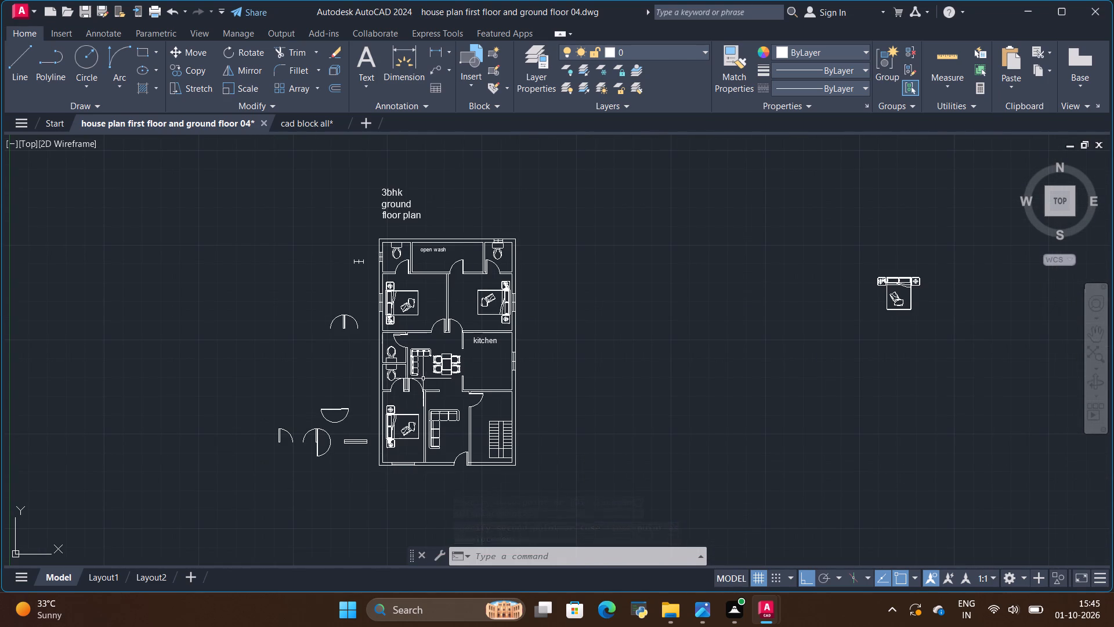
pyautogui.scroll(1, 408, 232)
pyautogui.scroll(-1, 406, 236)
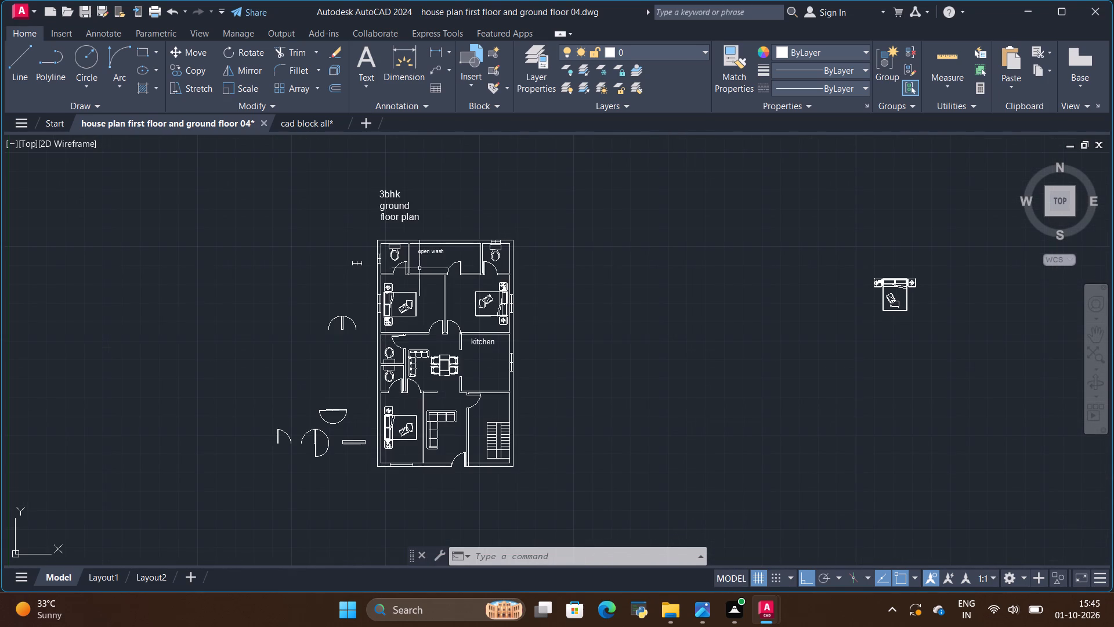
pyautogui.scroll(-1, 407, 340)
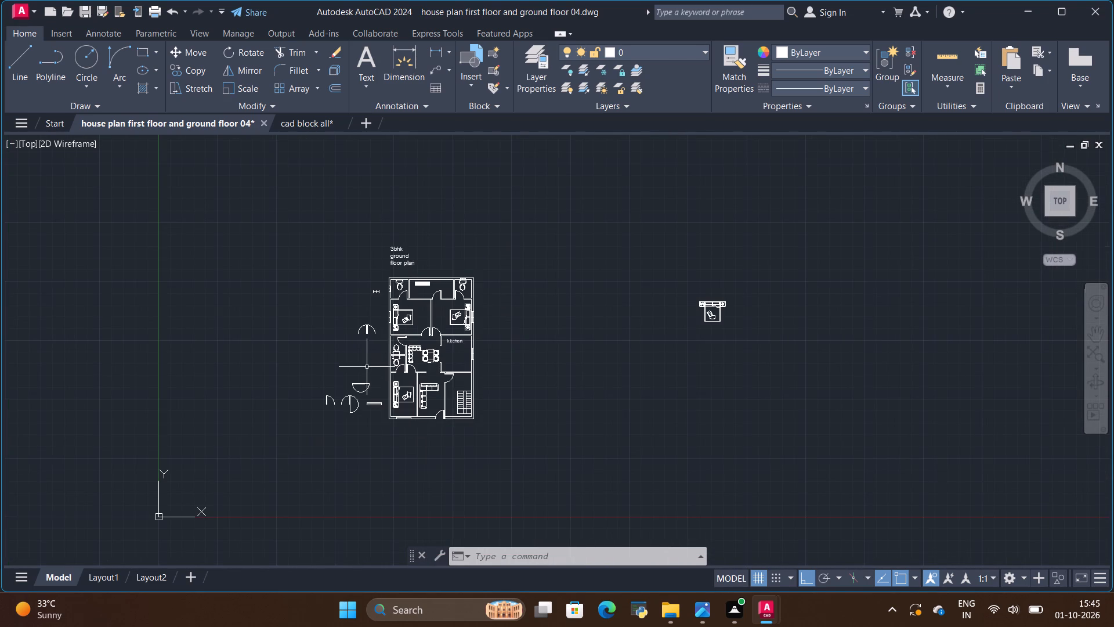
pyautogui.scroll(1, 399, 241)
pyautogui.scroll(1, 403, 317)
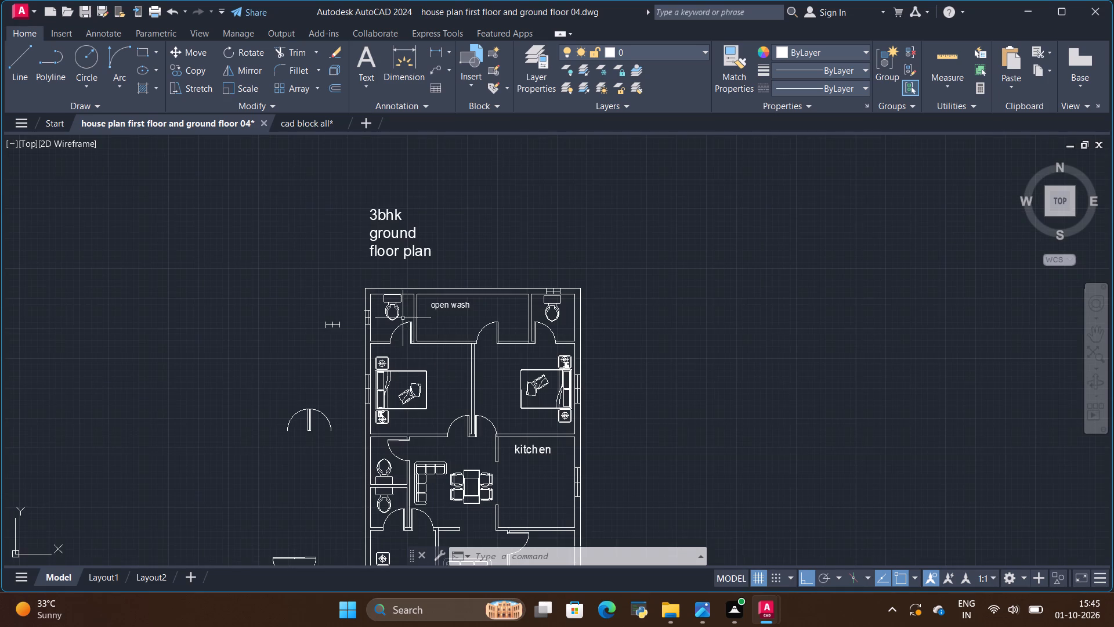
pyautogui.scroll(-1, 403, 287)
pyautogui.scroll(1, 423, 344)
pyautogui.scroll(-1, 422, 334)
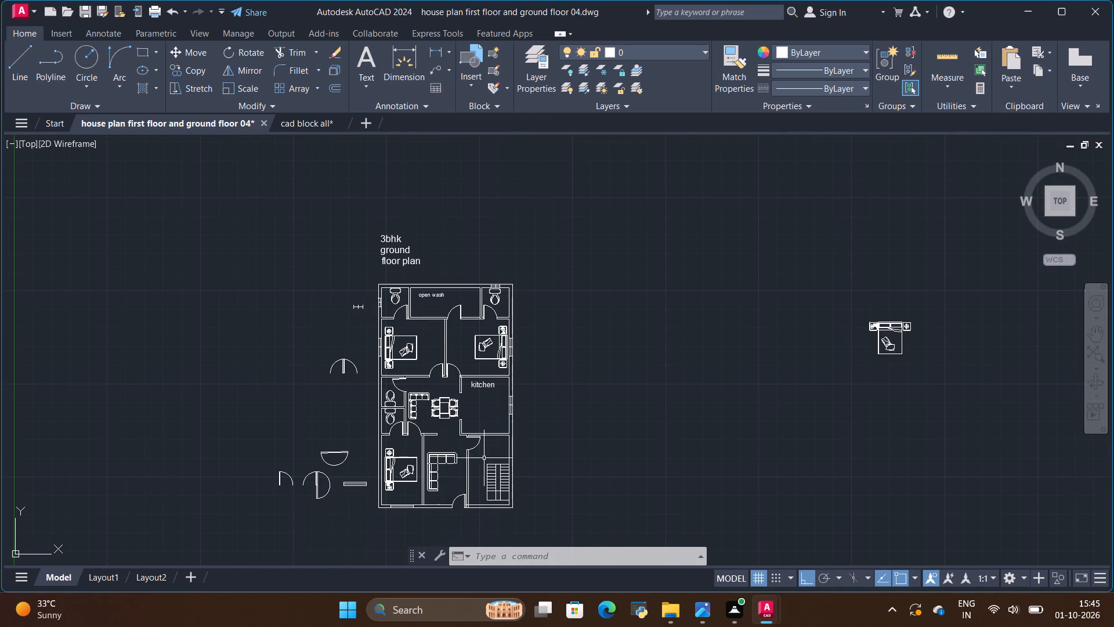
pyautogui.scroll(1, 484, 458)
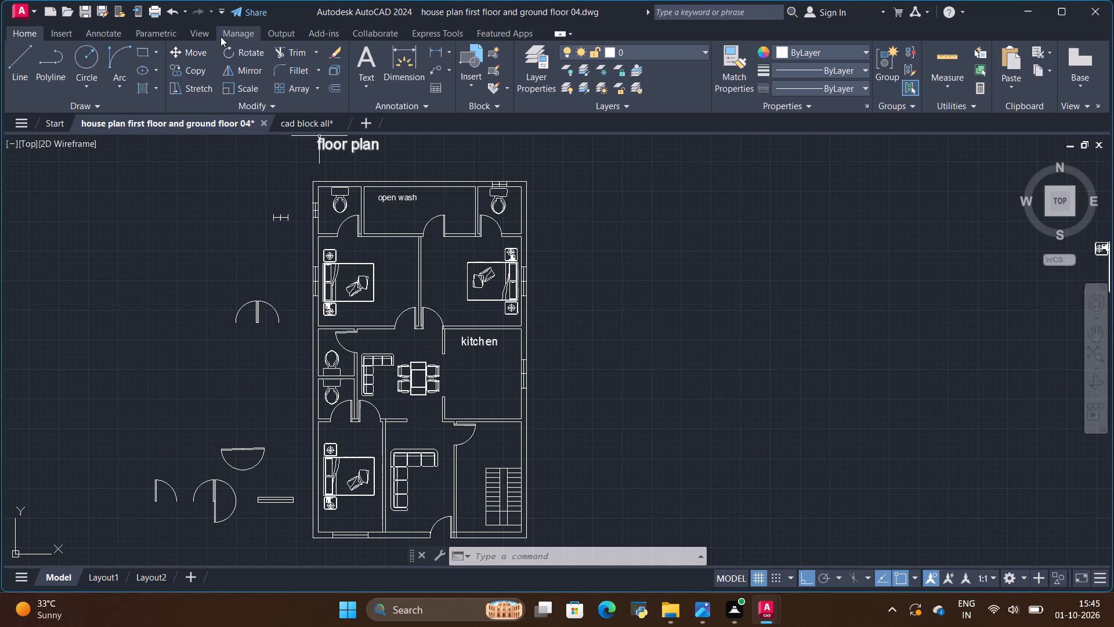
# Trim the stray line stub at the wall junction beside the upper-left toilet's door, next to the open wash.
pyautogui.click(291, 51)
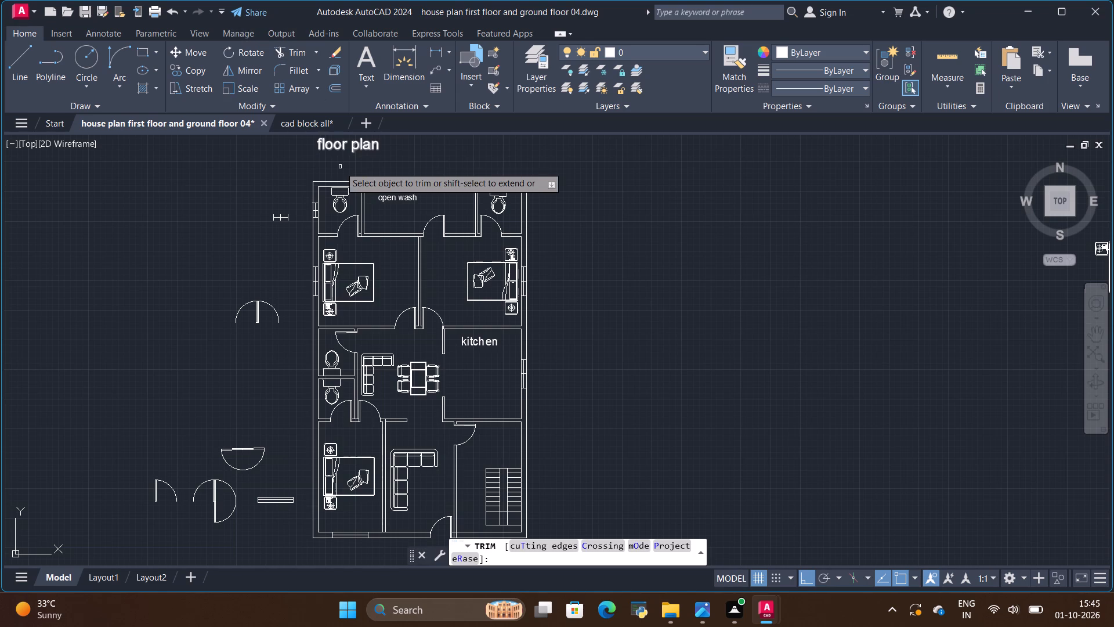
pyautogui.scroll(2, 341, 169)
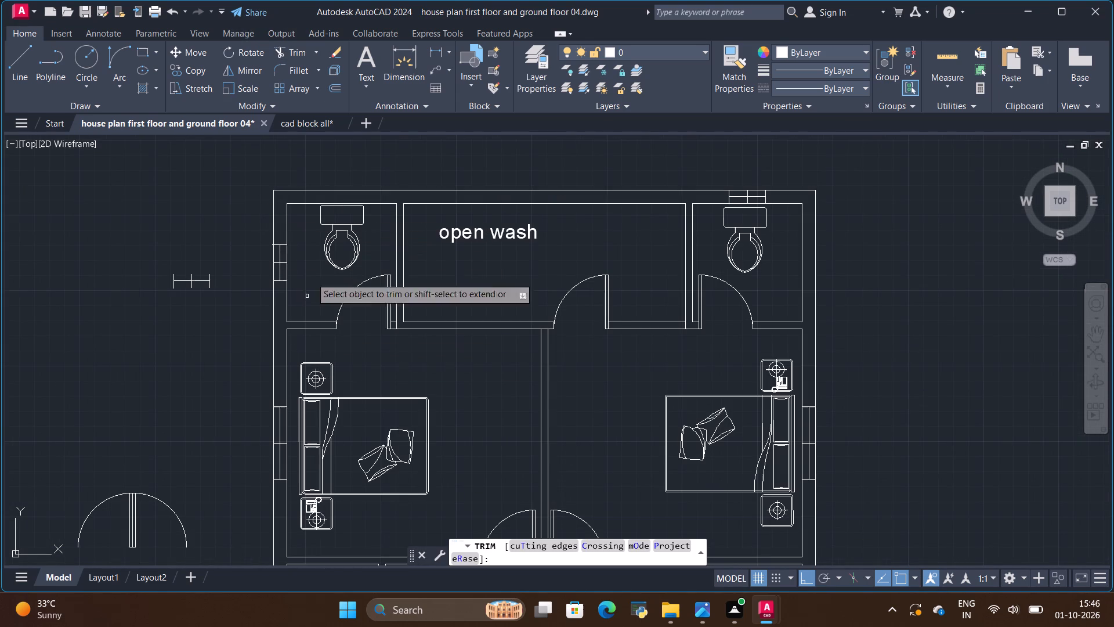
pyautogui.scroll(4, 396, 332)
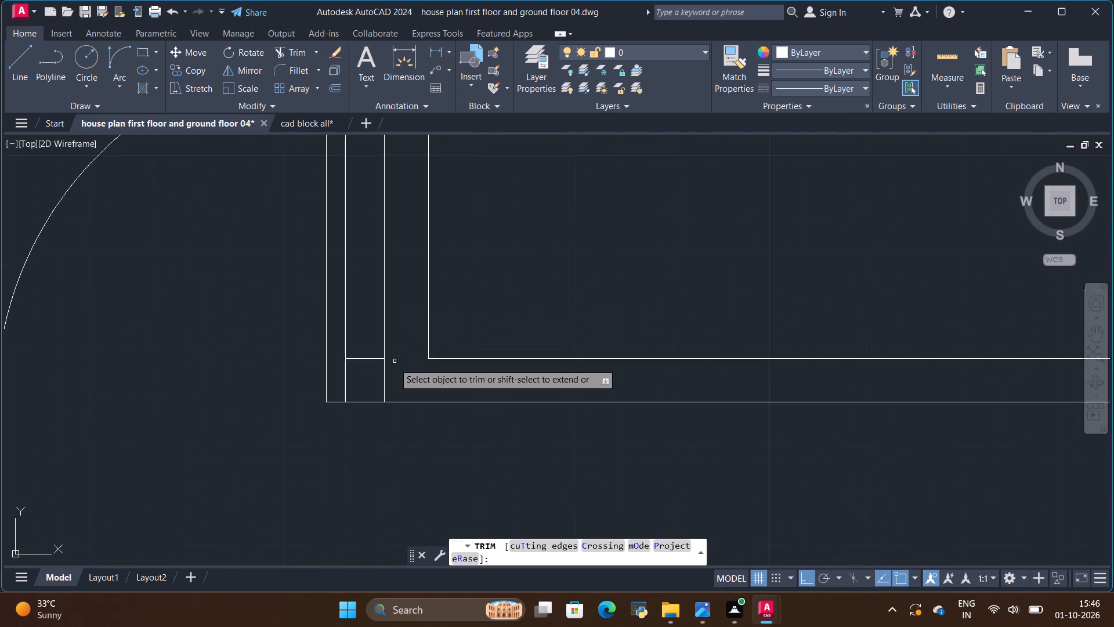
pyautogui.scroll(1, 393, 367)
pyautogui.moveTo(397, 332); pyautogui.dragTo(369, 386)
pyautogui.scroll(-3, 353, 375)
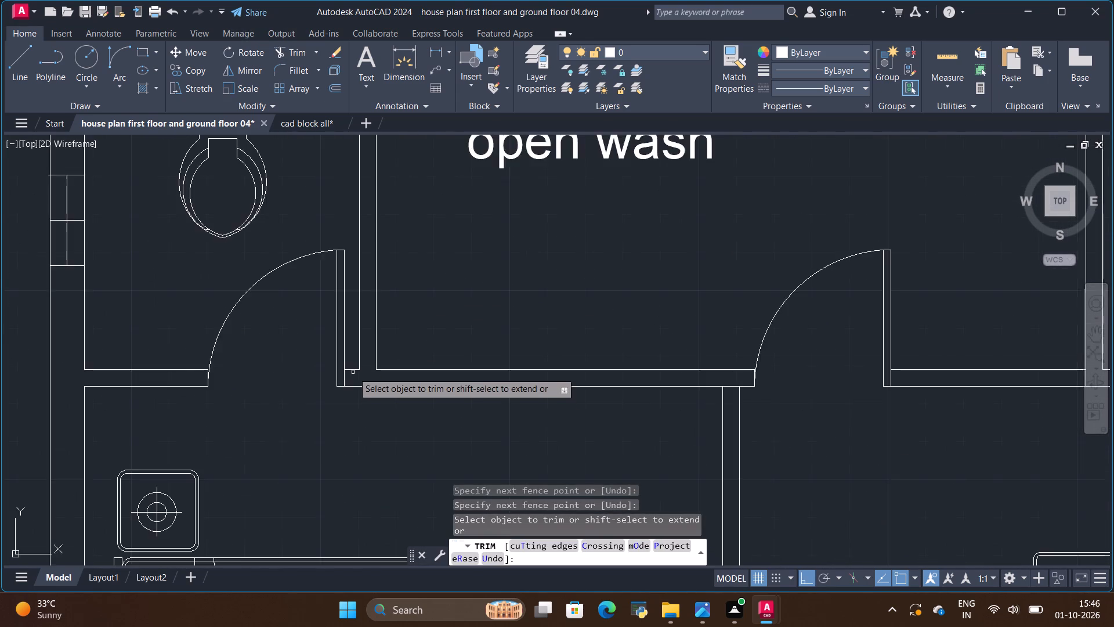
# Trim the line segment crossing the wall junction at the kitchen's upper-left corner.
pyautogui.scroll(-4, 353, 372)
pyautogui.scroll(3, 527, 343)
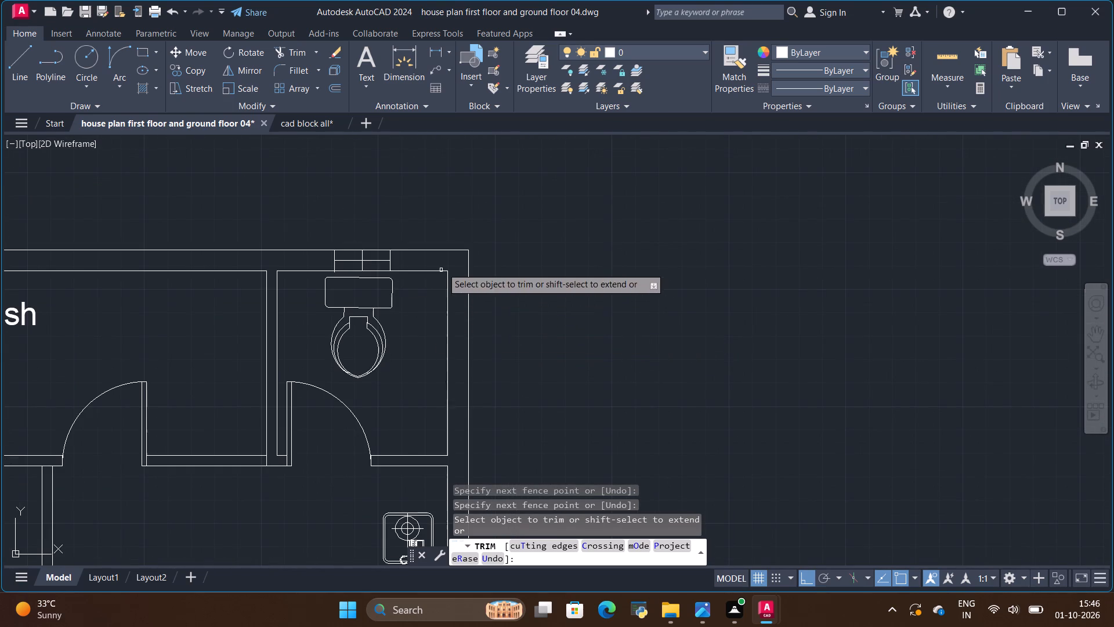
pyautogui.scroll(-2, 447, 253)
pyautogui.scroll(-1, 449, 326)
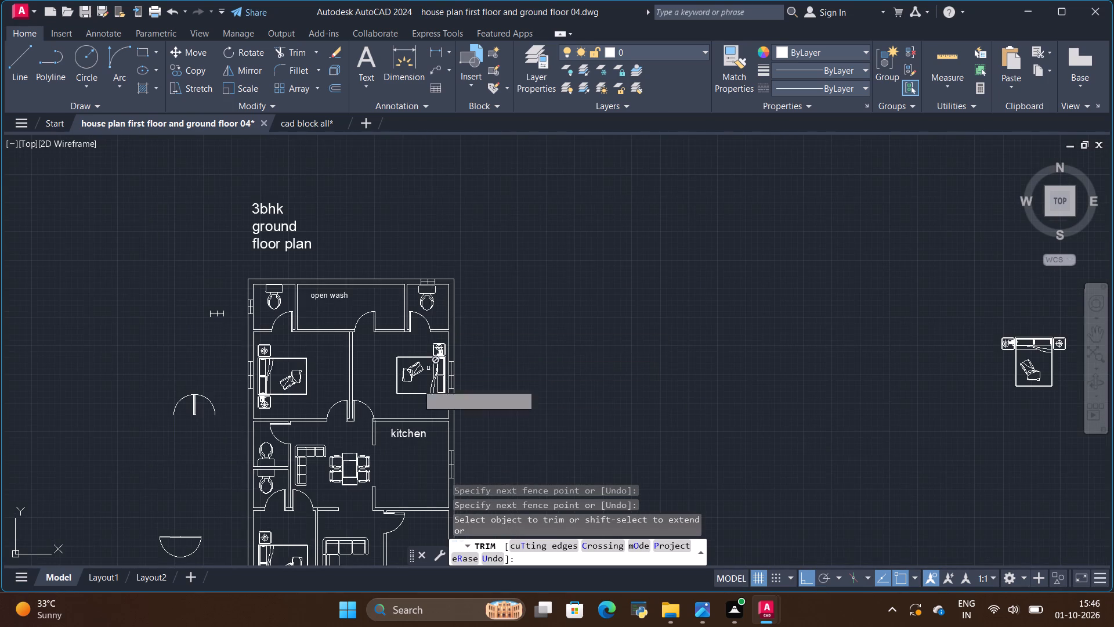
pyautogui.scroll(2, 364, 459)
pyautogui.scroll(2, 374, 410)
pyautogui.scroll(2, 399, 289)
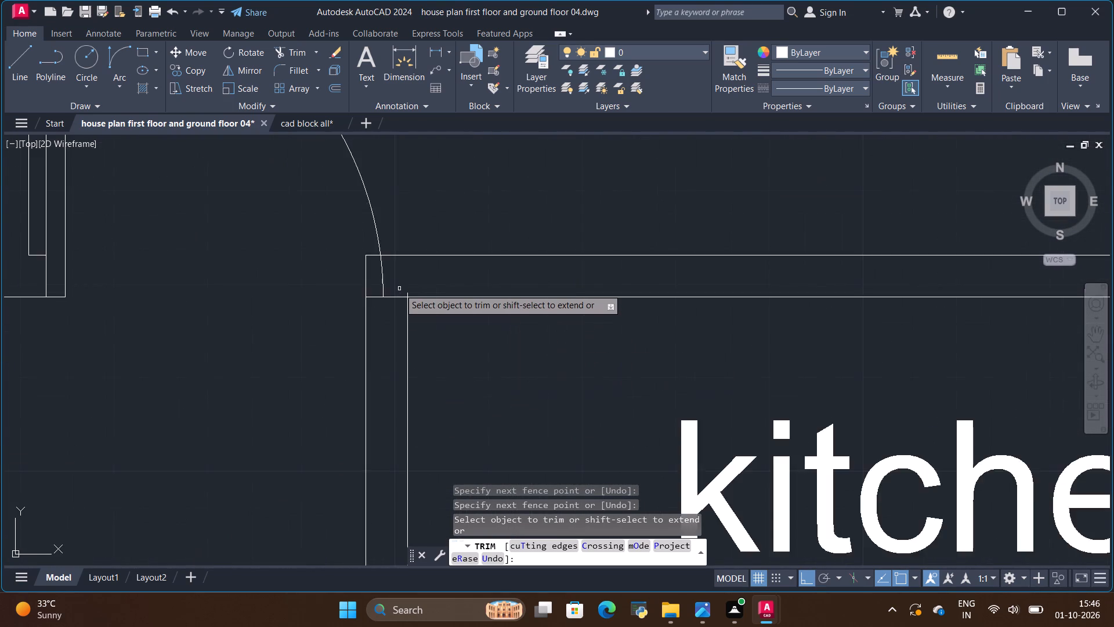
pyautogui.scroll(4, 399, 289)
pyautogui.moveTo(419, 302); pyautogui.dragTo(361, 365)
pyautogui.scroll(-2, 388, 316)
pyautogui.scroll(-4, 382, 262)
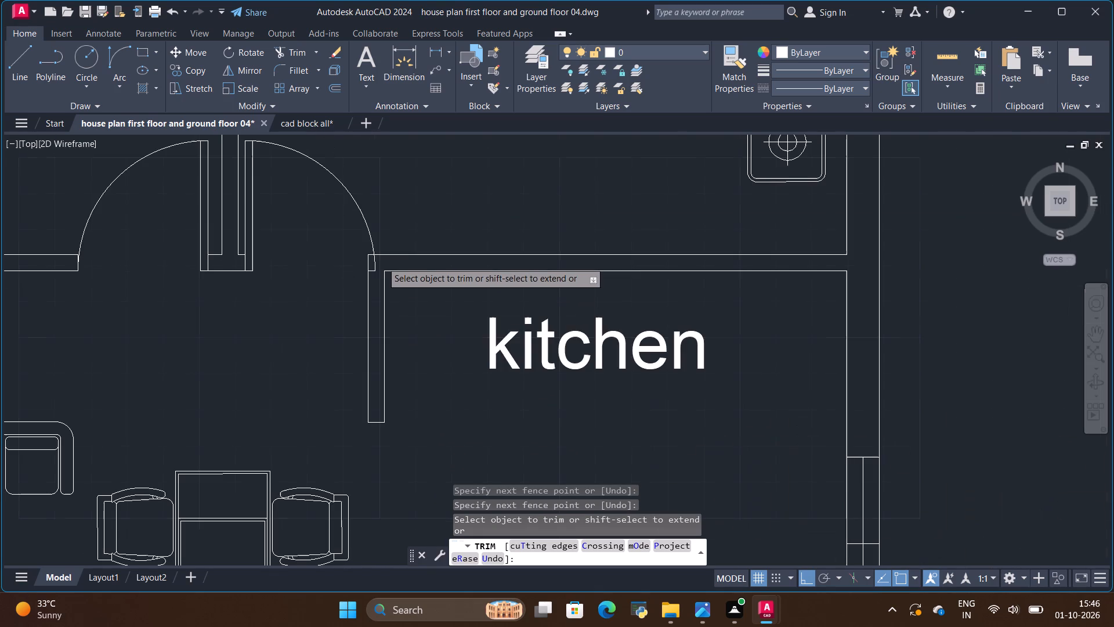
# Trim the line segment crossing the junction of the bottom-left bedroom's partition and the bottom outer wall.
pyautogui.scroll(-3, 427, 294)
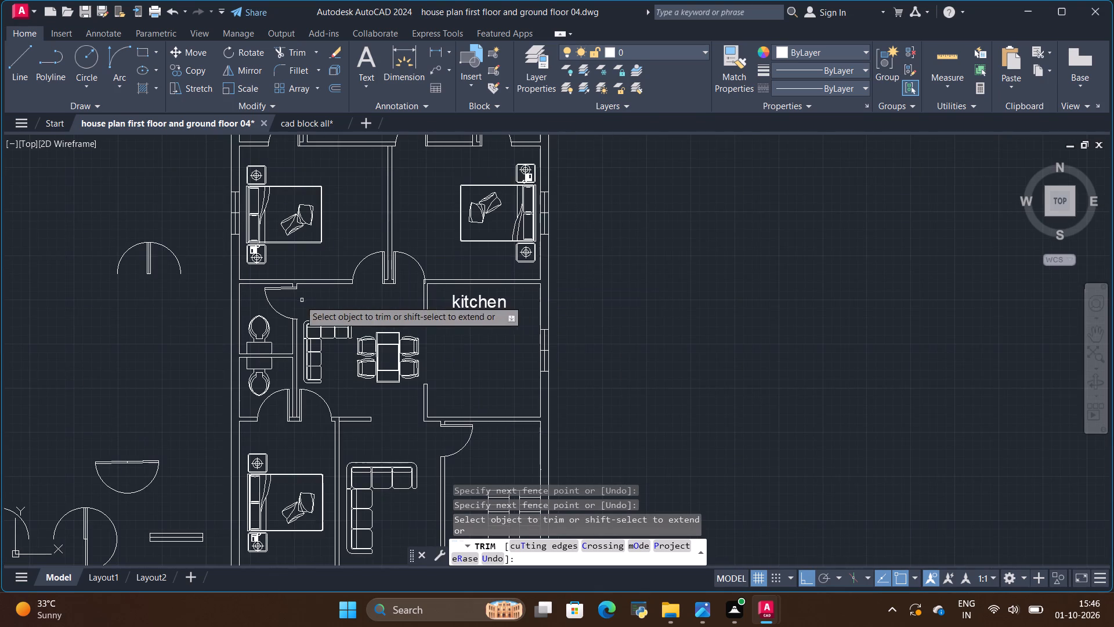
pyautogui.scroll(3, 284, 290)
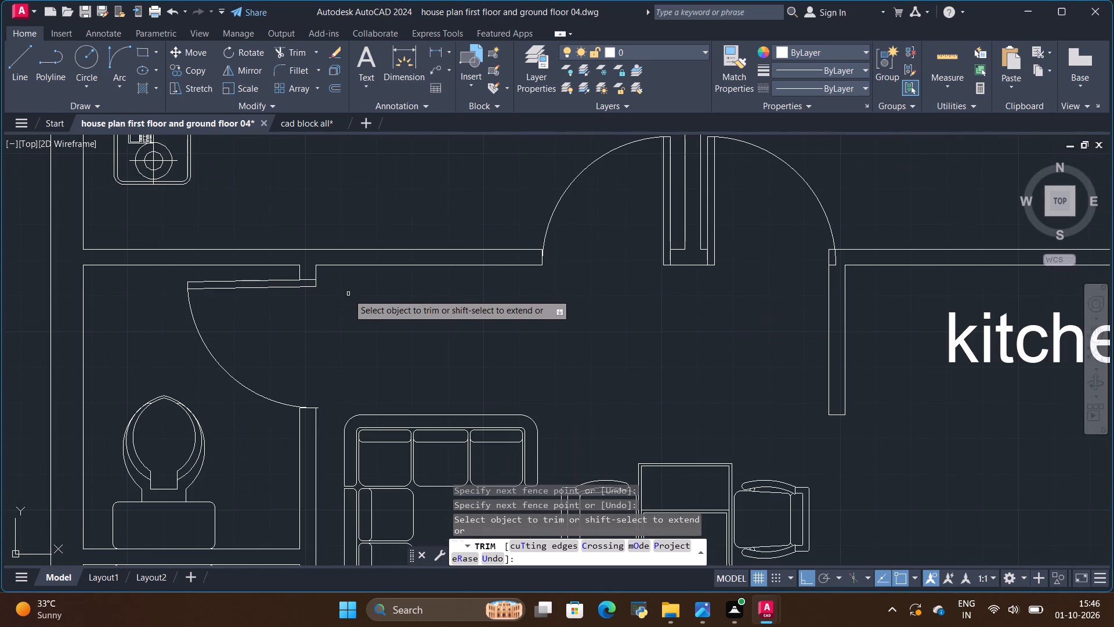
pyautogui.scroll(-2, 334, 286)
pyautogui.scroll(2, 219, 418)
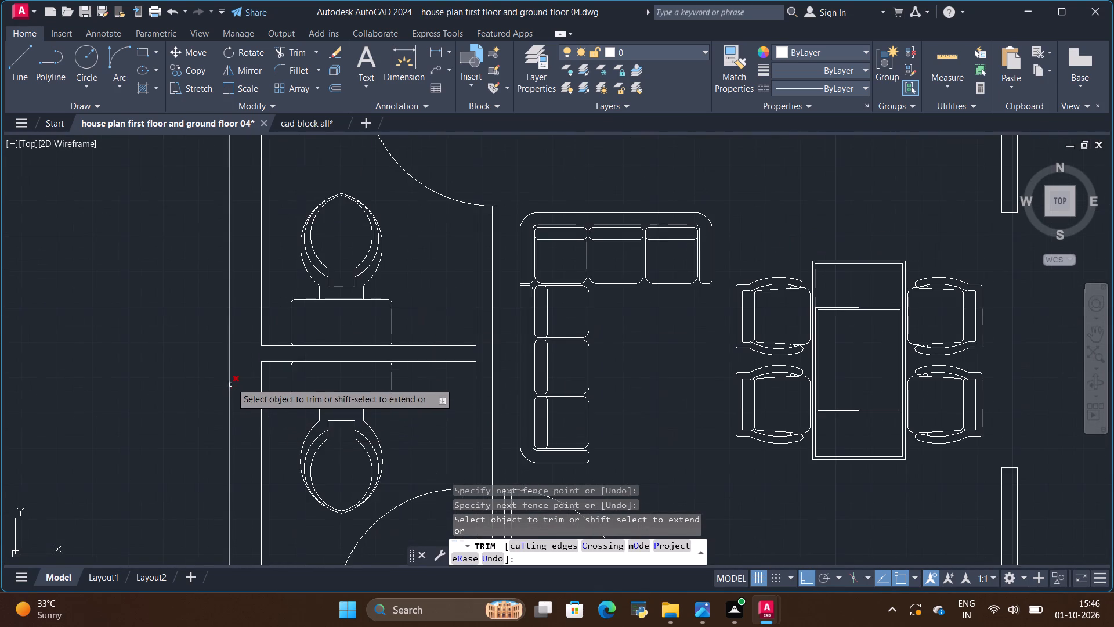
pyautogui.scroll(-3, 232, 377)
pyautogui.scroll(-1, 277, 423)
pyautogui.scroll(3, 285, 565)
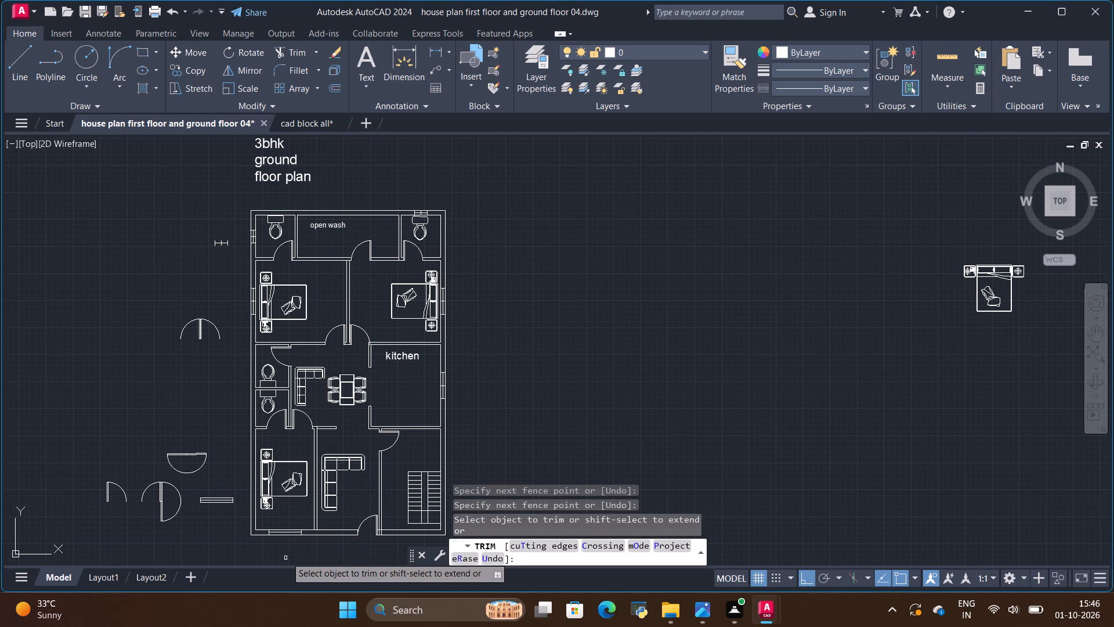
pyautogui.scroll(3, 290, 552)
pyautogui.scroll(5, 397, 475)
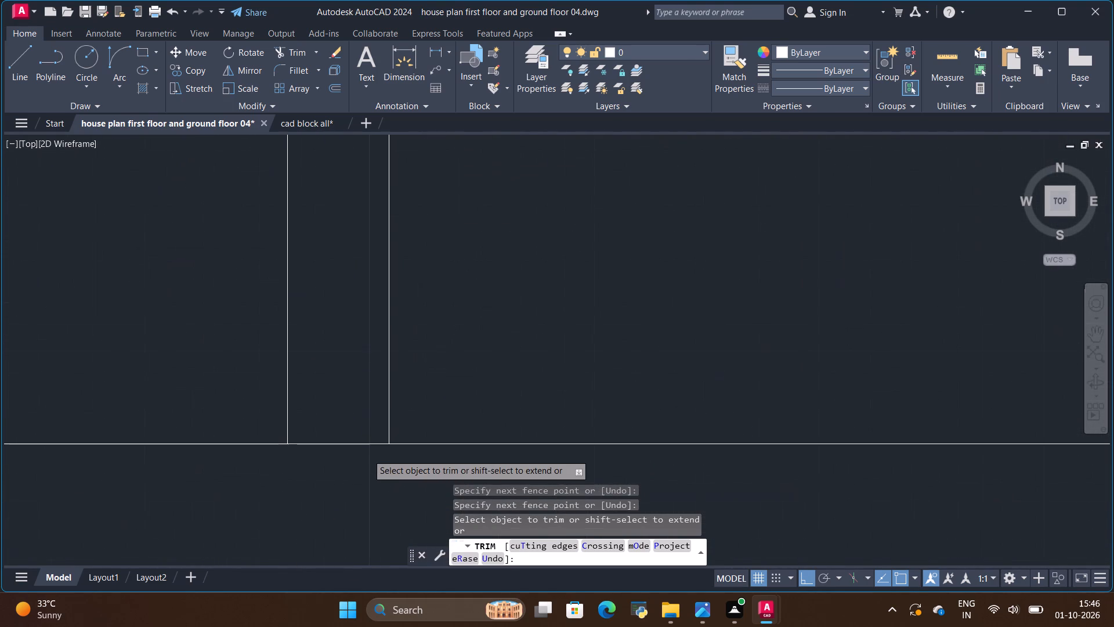
pyautogui.moveTo(358, 412); pyautogui.dragTo(355, 467)
# Trim the stray lines where the staircase partition meets the bottom outer wall, beside the entrance door.
pyautogui.scroll(-6, 338, 441)
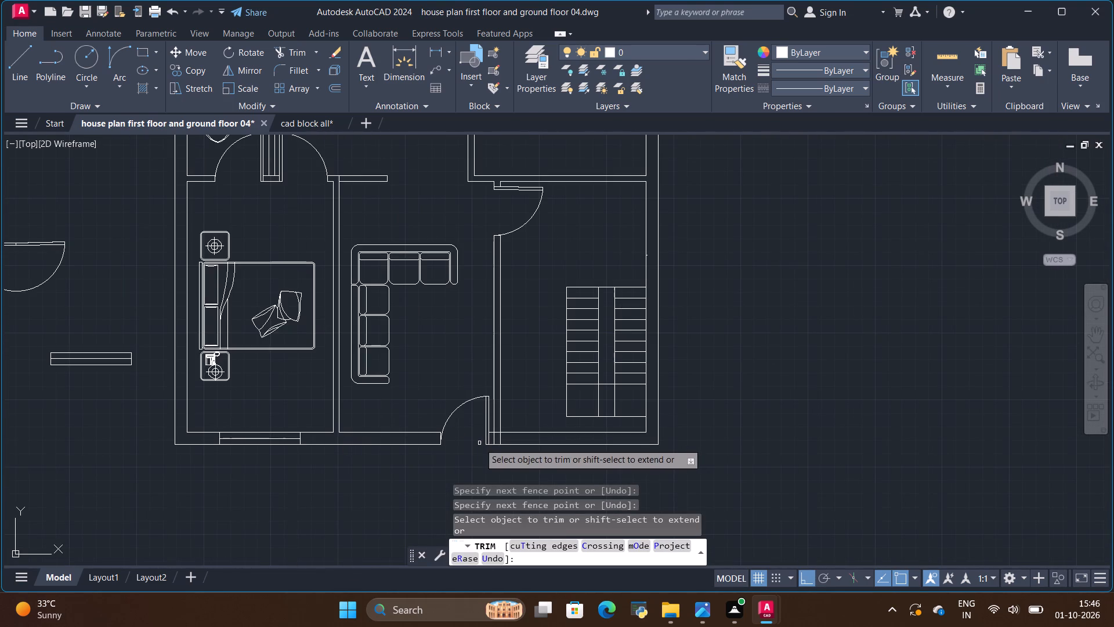
pyautogui.scroll(4, 502, 448)
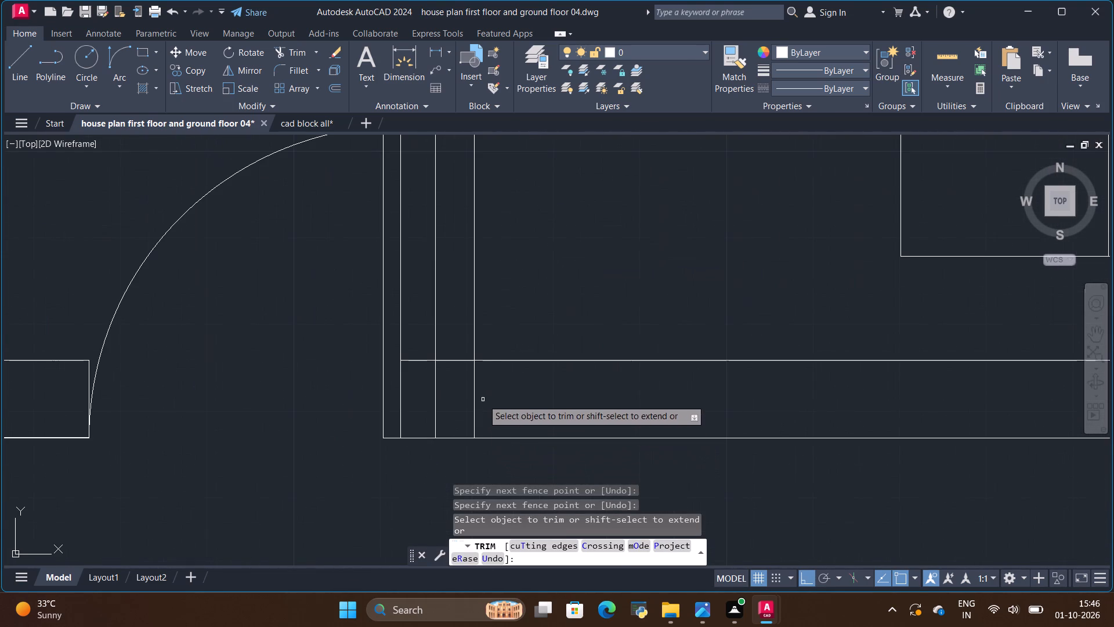
pyautogui.moveTo(483, 398); pyautogui.dragTo(448, 349)
pyautogui.scroll(-4, 460, 439)
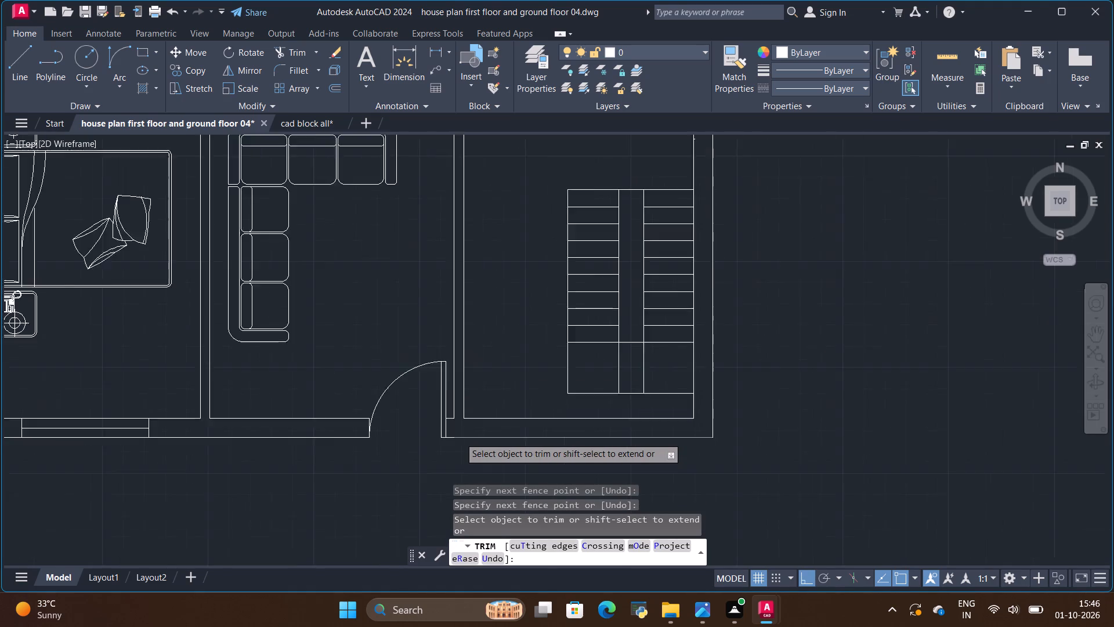
# Trim the stray line stub at the wall junction beside the upper-right toilet's door, next to the open wash.
pyautogui.scroll(-2, 501, 258)
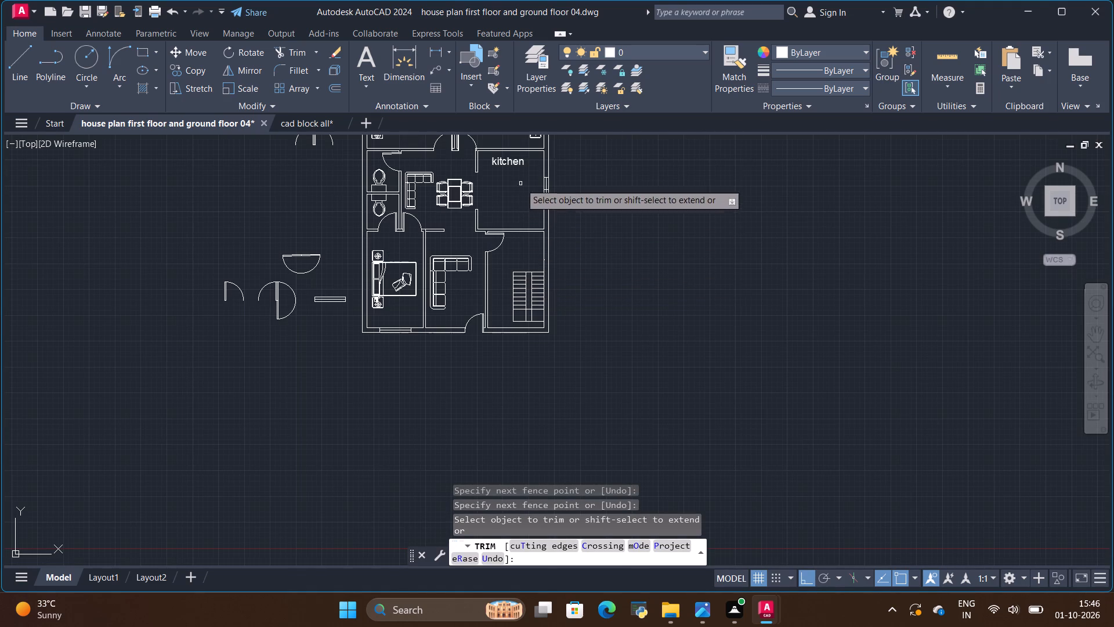
pyautogui.scroll(1, 531, 151)
pyautogui.scroll(-2, 606, 313)
pyautogui.scroll(1, 589, 163)
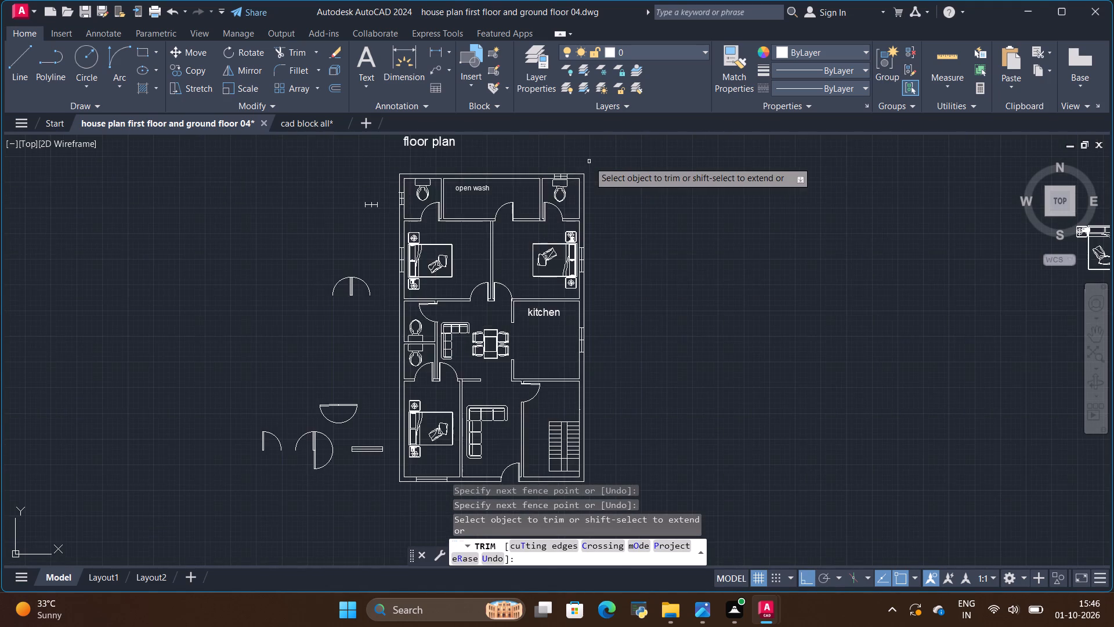
pyautogui.scroll(5, 589, 162)
pyautogui.scroll(1, 576, 214)
pyautogui.scroll(-2, 574, 200)
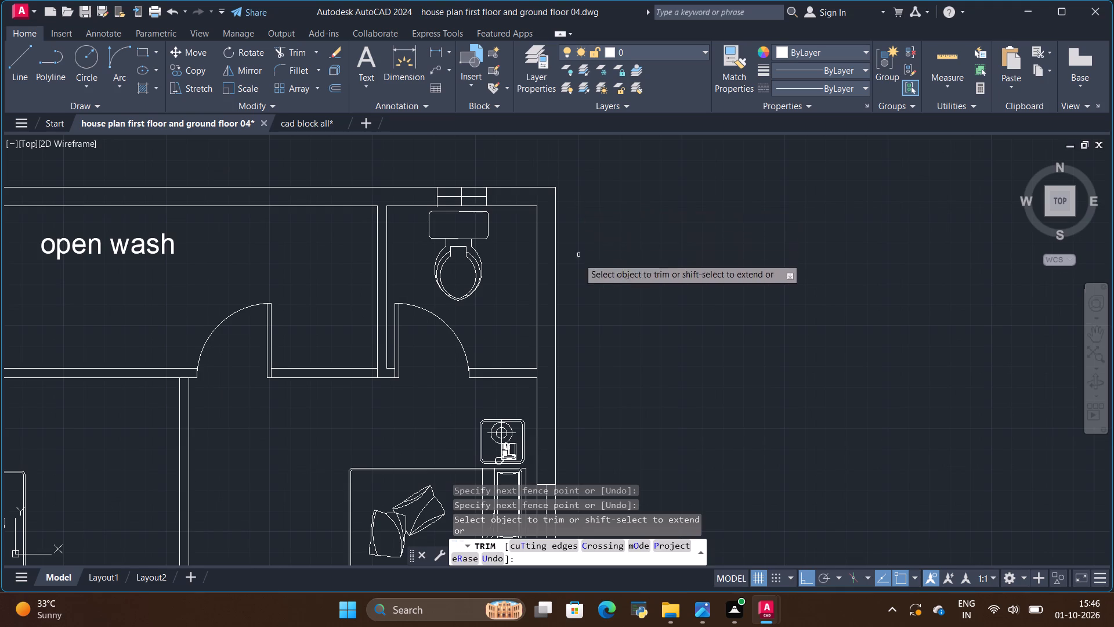
pyautogui.scroll(2, 378, 372)
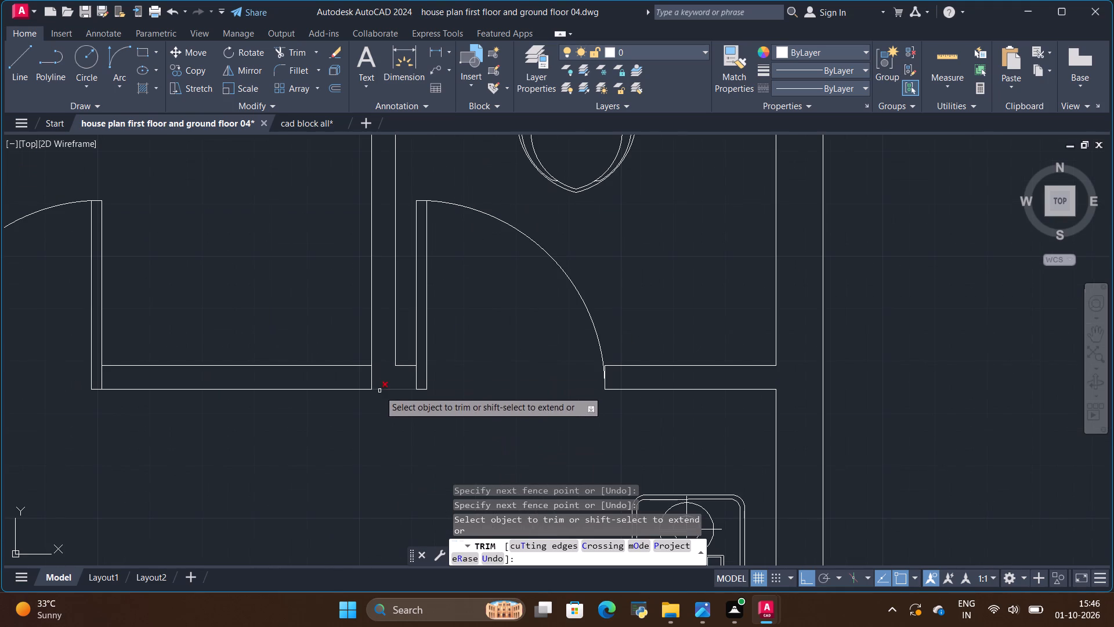
pyautogui.scroll(3, 380, 383)
pyautogui.moveTo(380, 380); pyautogui.dragTo(321, 384)
pyautogui.scroll(-3, 424, 406)
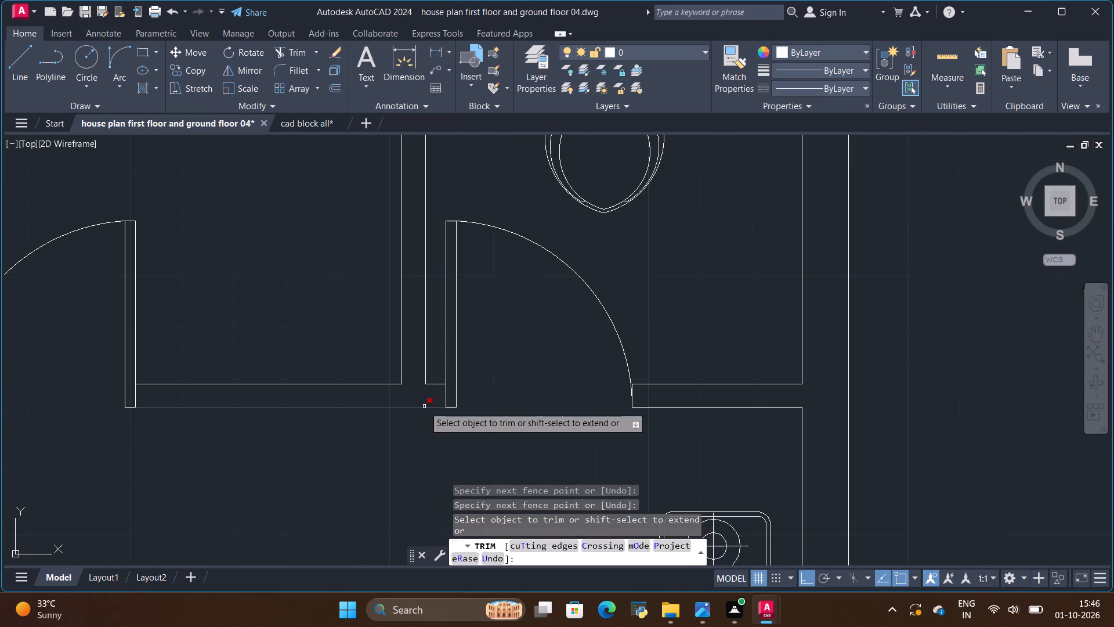
# Trim the line stubs at the T-junction above the partition between the bottom-left bedroom and the living room.
pyautogui.scroll(-2, 424, 406)
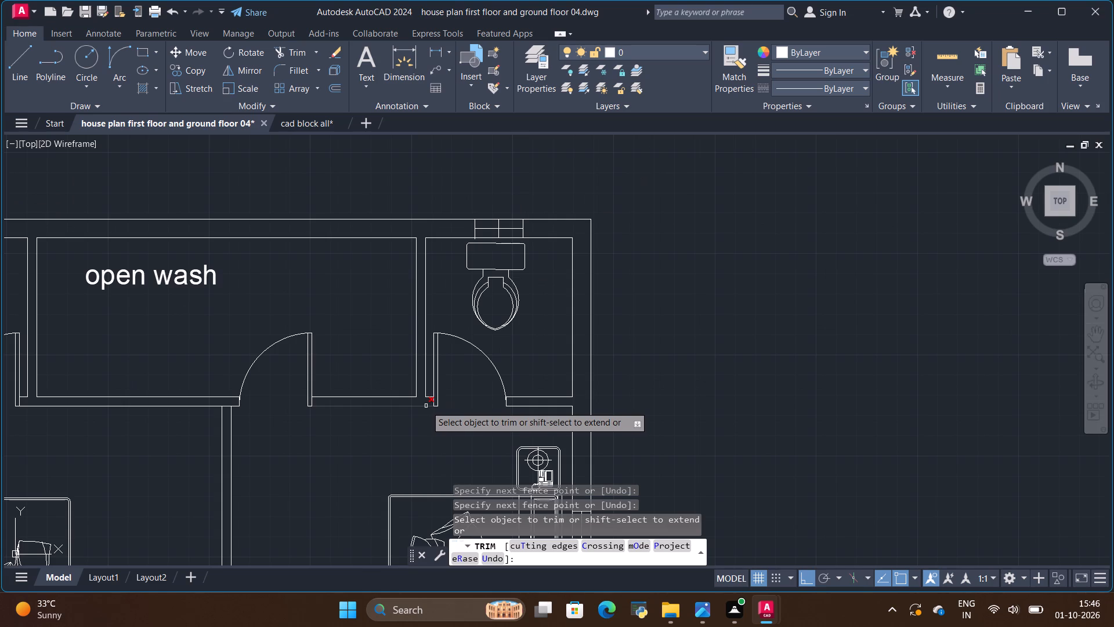
pyautogui.scroll(-1, 627, 310)
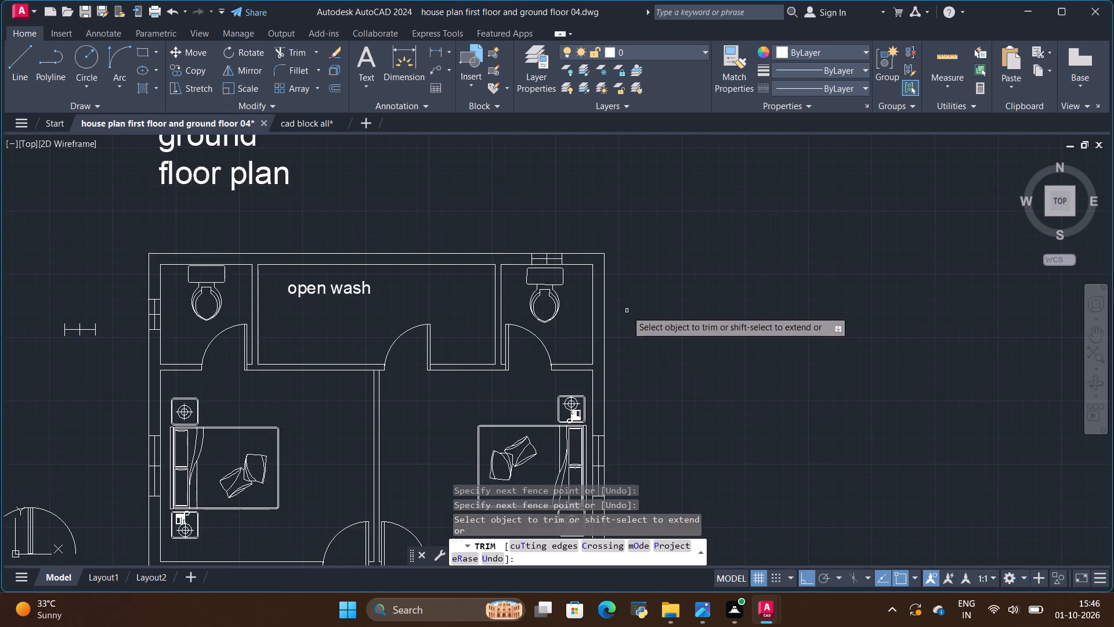
pyautogui.scroll(-2, 628, 302)
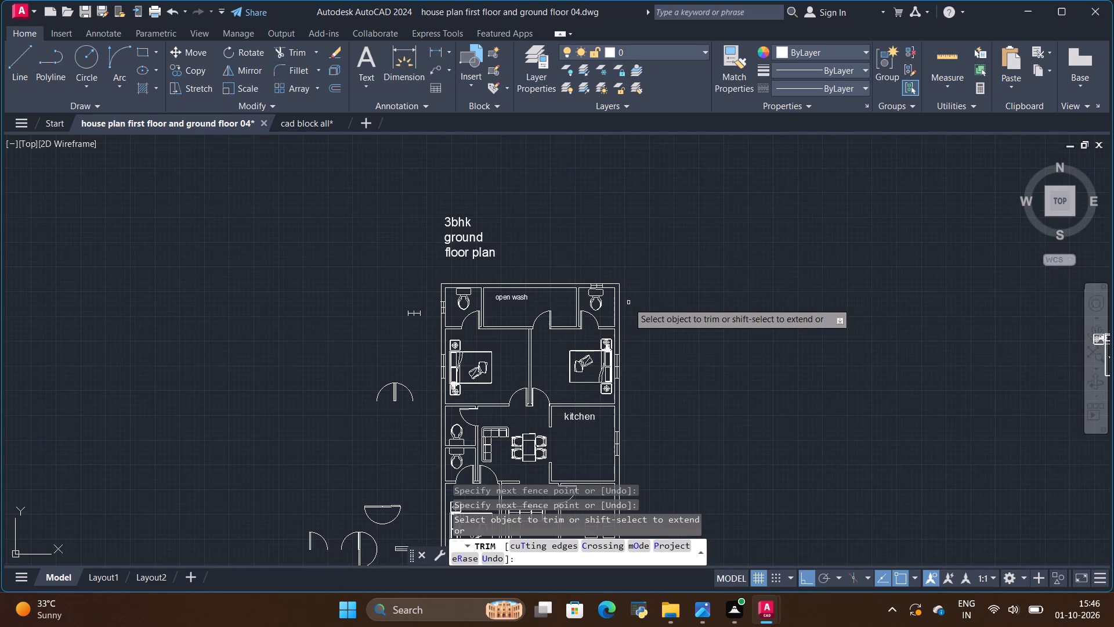
pyautogui.scroll(-2, 630, 294)
pyautogui.scroll(2, 647, 409)
pyautogui.scroll(2, 451, 336)
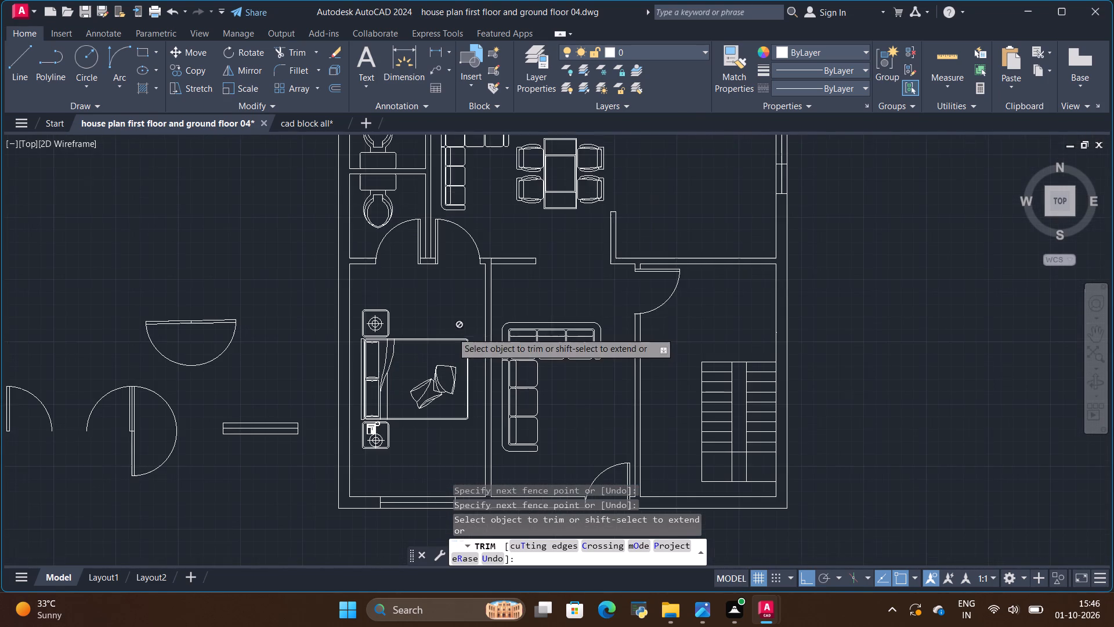
pyautogui.scroll(5, 483, 277)
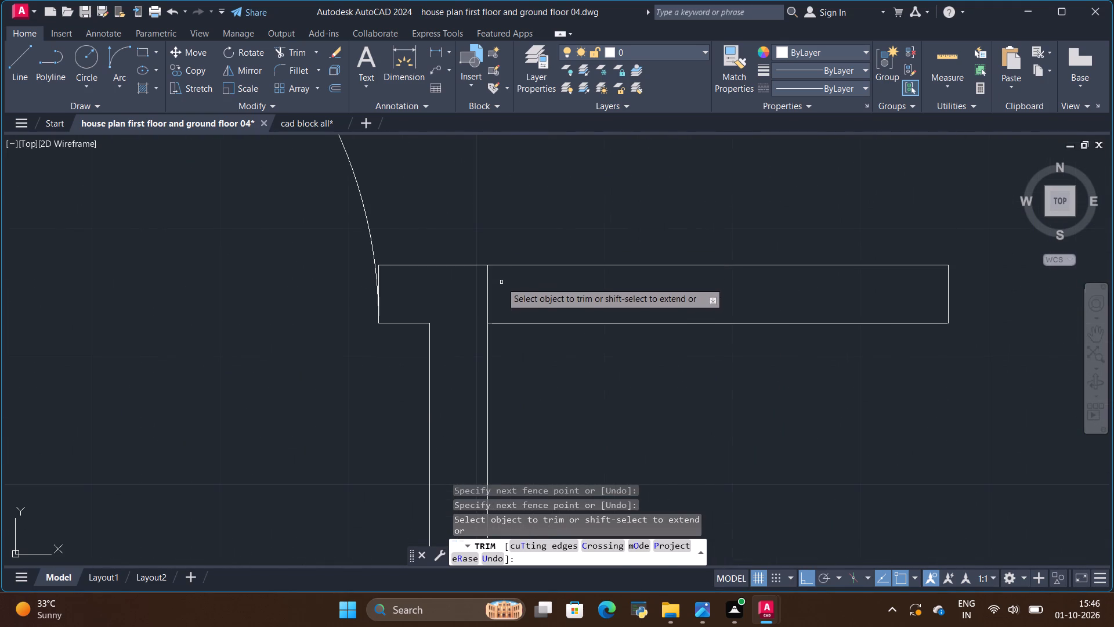
pyautogui.moveTo(501, 282); pyautogui.dragTo(456, 290)
pyautogui.scroll(-3, 523, 306)
pyautogui.scroll(3, 507, 288)
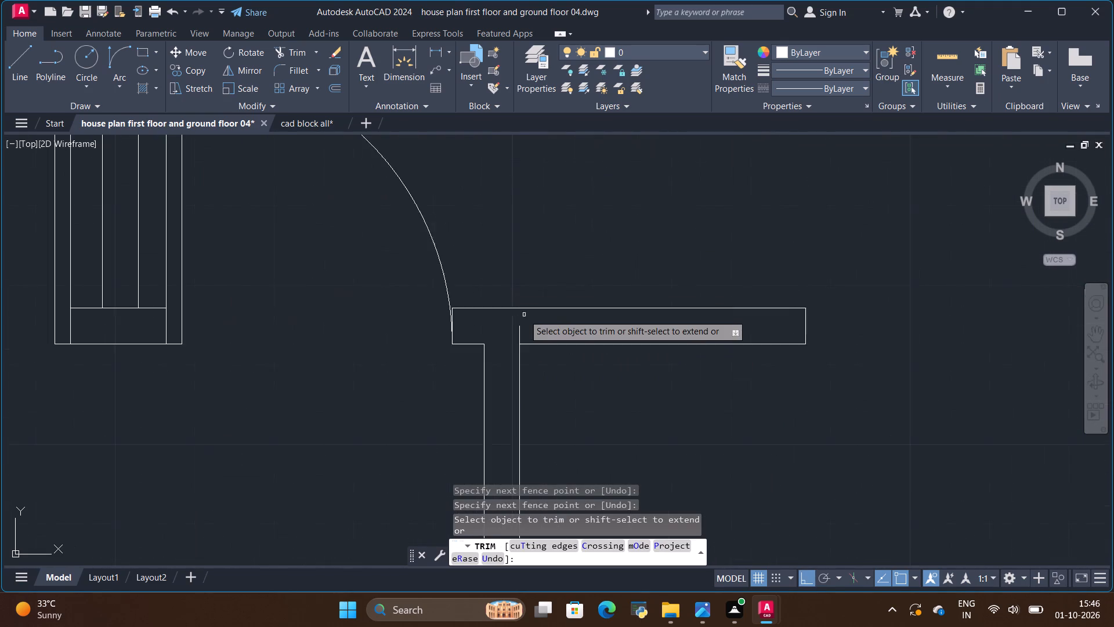
pyautogui.scroll(1, 524, 315)
pyautogui.moveTo(521, 358); pyautogui.dragTo(466, 370)
# Trim the two short vertical stubs at the wall end between the lower toilet's door and the adjacent bedroom door.
pyautogui.scroll(-3, 549, 339)
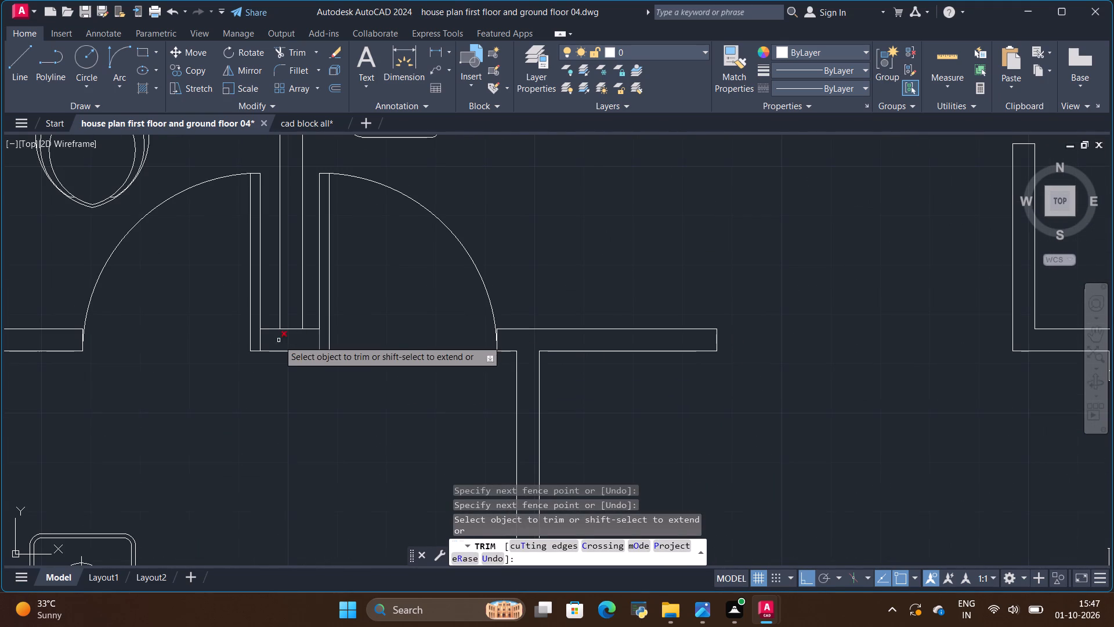
pyautogui.scroll(3, 283, 338)
pyautogui.moveTo(425, 340); pyautogui.dragTo(226, 358)
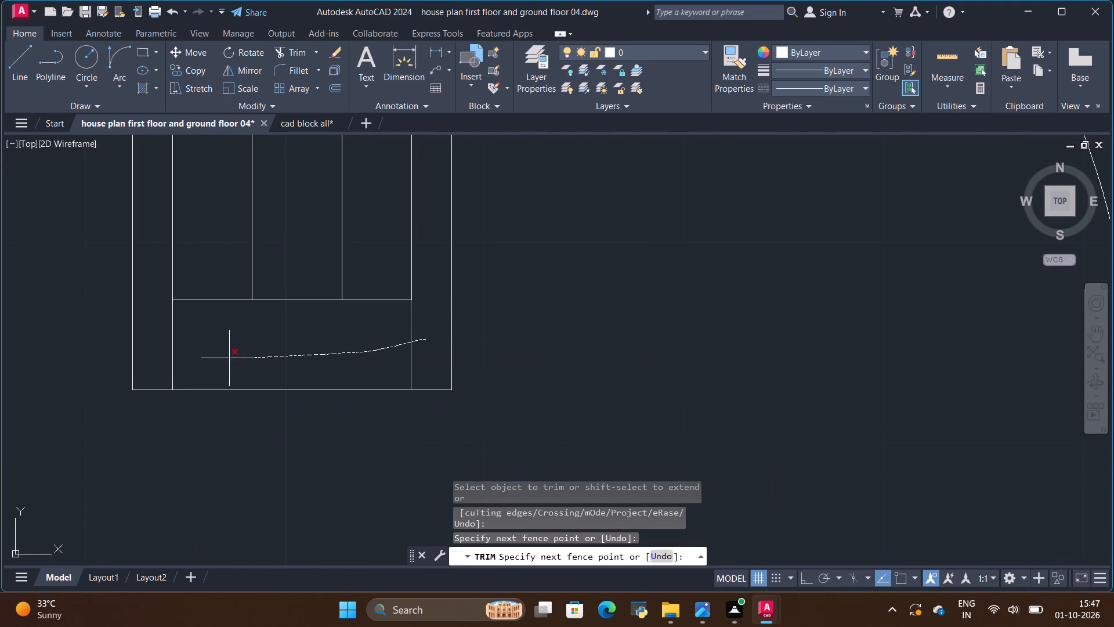
pyautogui.moveTo(226, 358); pyautogui.dragTo(162, 356)
# Look over the whole ground floor plan for remaining stray lines at wall junctions, and end the Trim command.
pyautogui.scroll(-4, 291, 334)
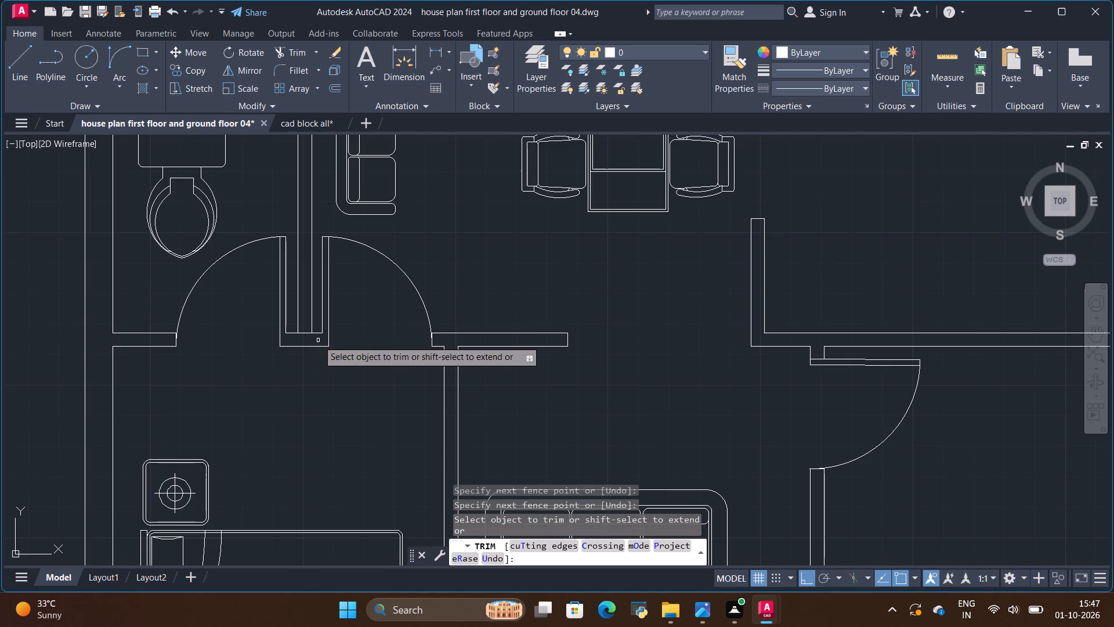
pyautogui.scroll(-2, 335, 366)
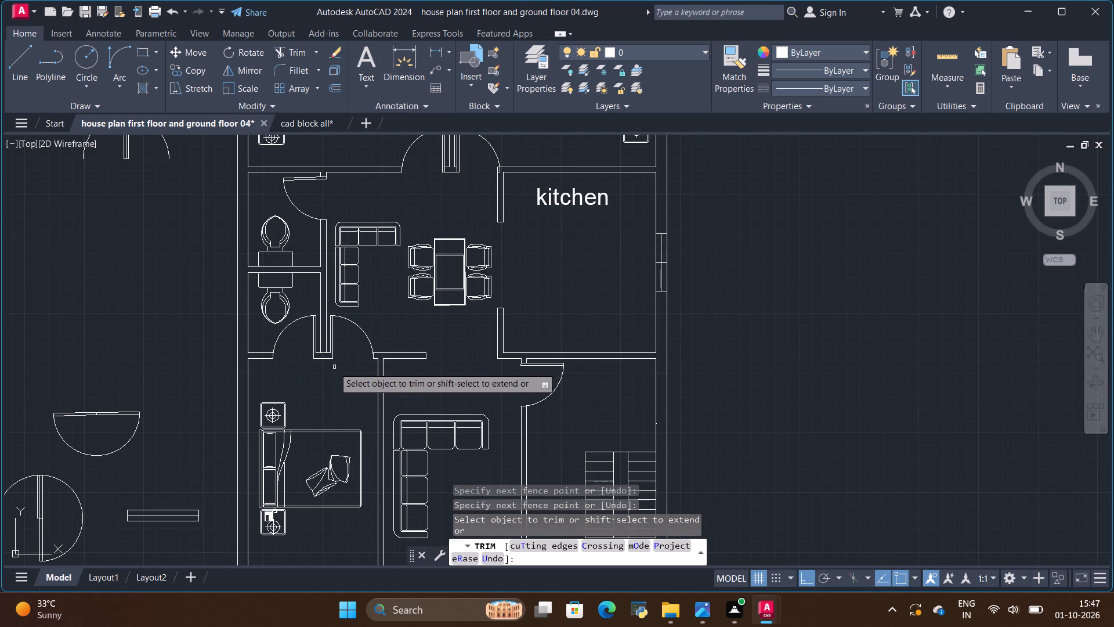
pyautogui.scroll(-1, 548, 331)
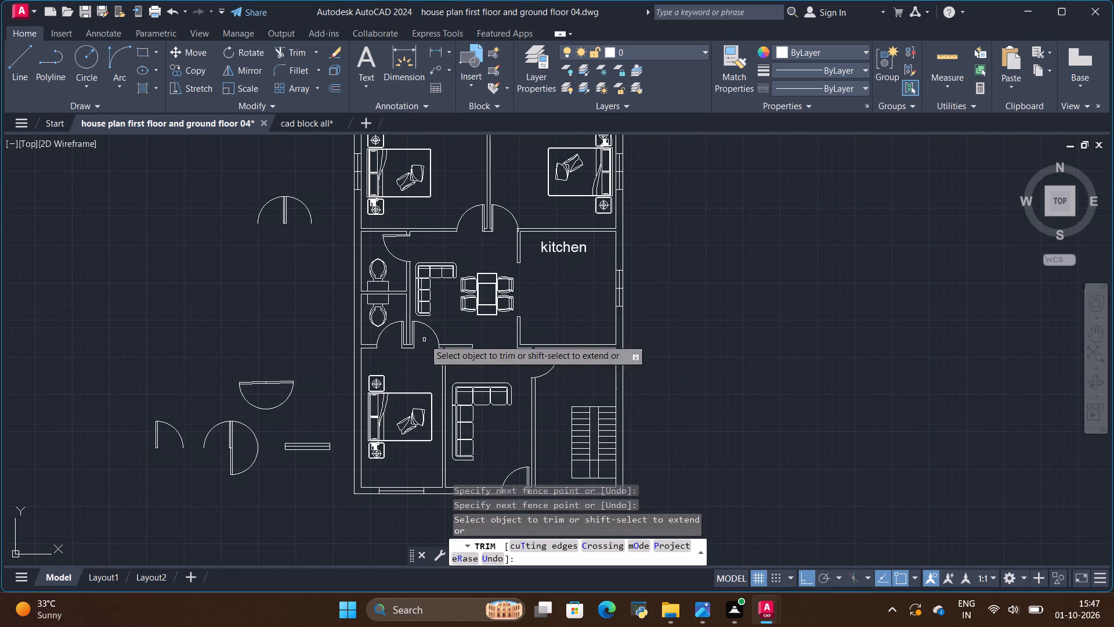
pyautogui.scroll(-1, 424, 339)
pyautogui.scroll(2, 458, 416)
pyautogui.scroll(2, 342, 480)
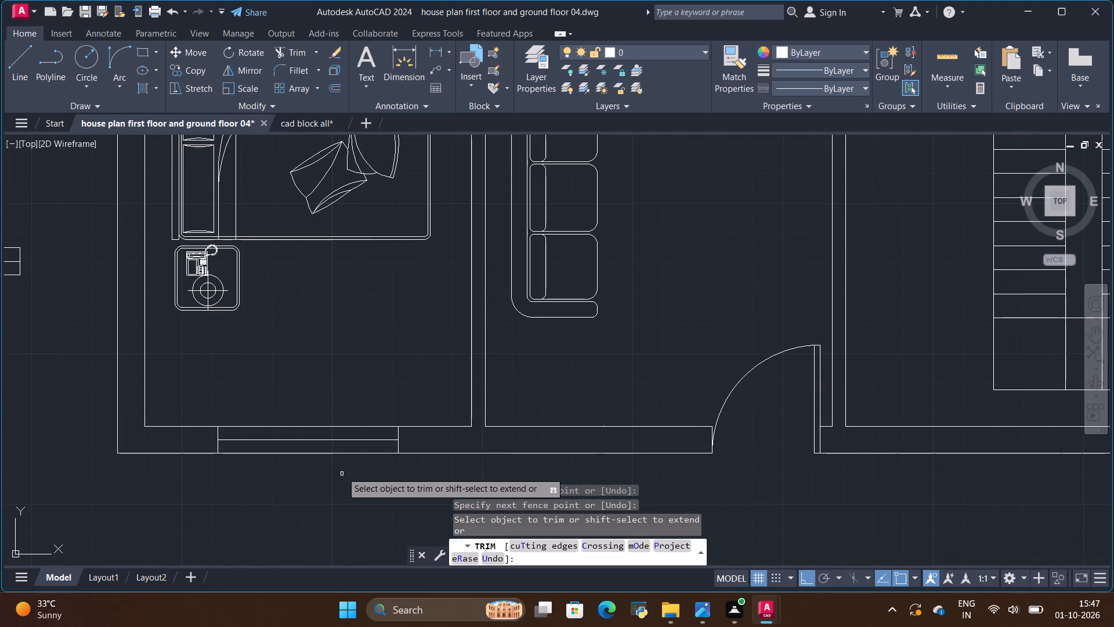
pyautogui.scroll(-1, 477, 415)
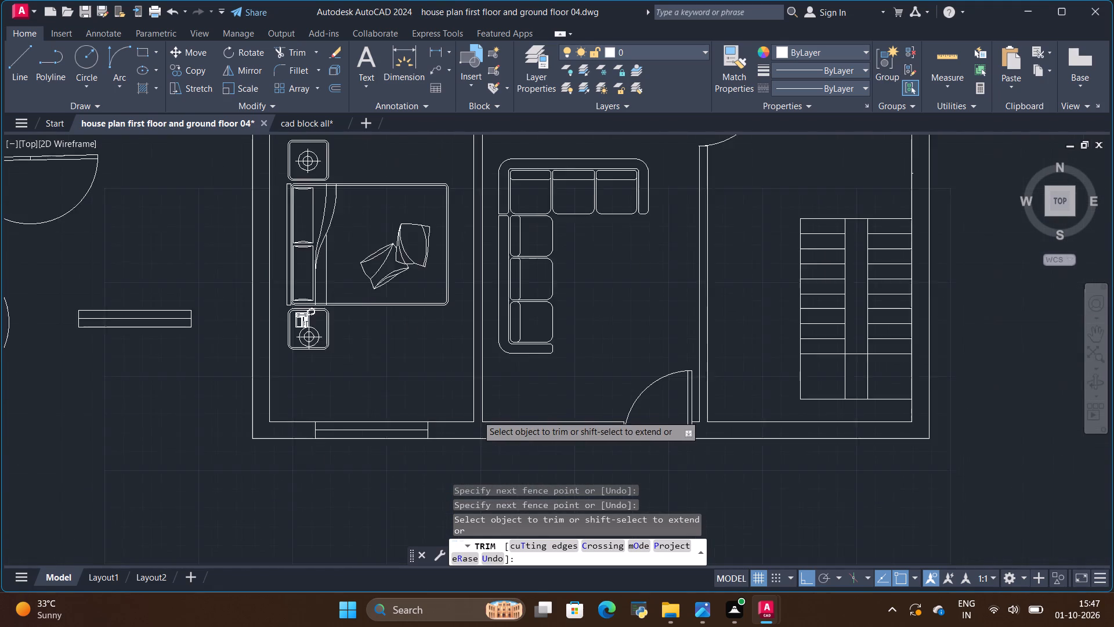
pyautogui.scroll(-1, 477, 415)
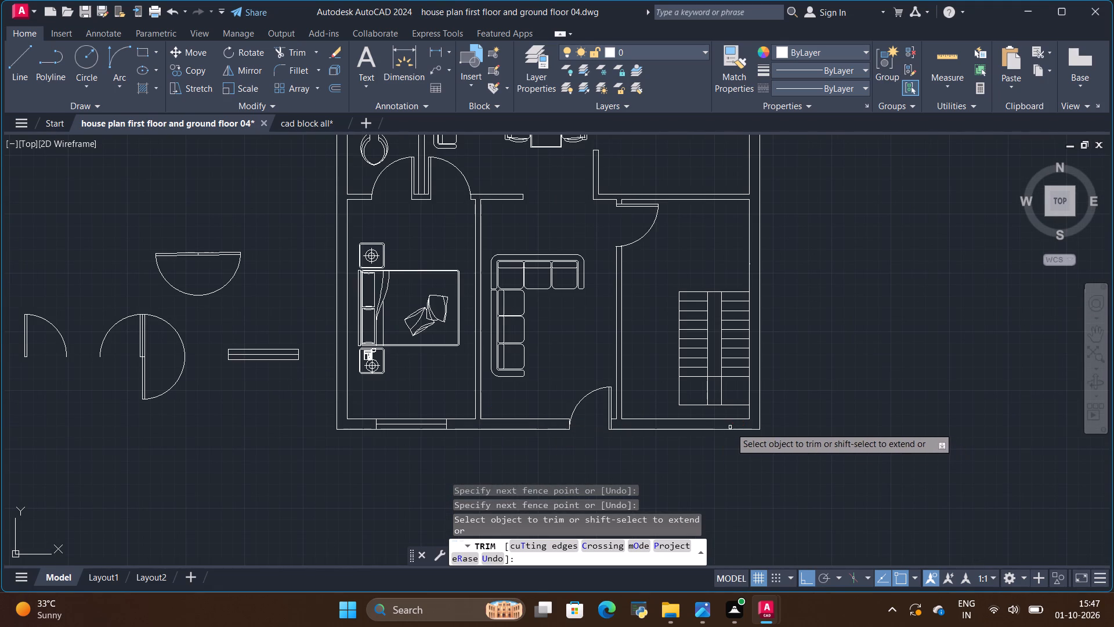
pyautogui.scroll(-1, 713, 423)
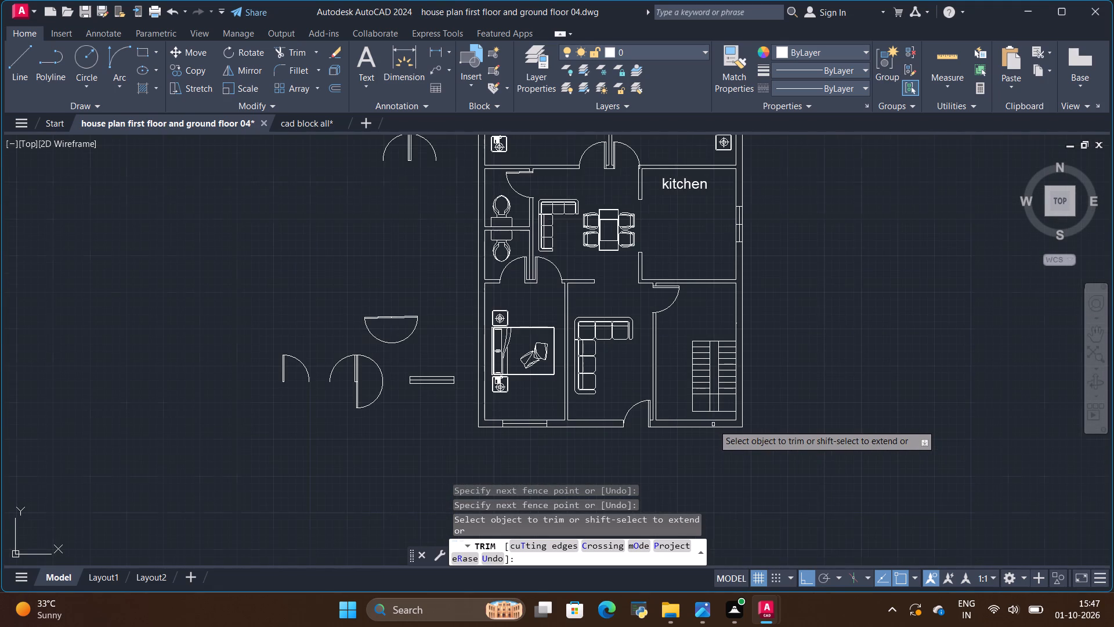
pyautogui.scroll(-1, 713, 424)
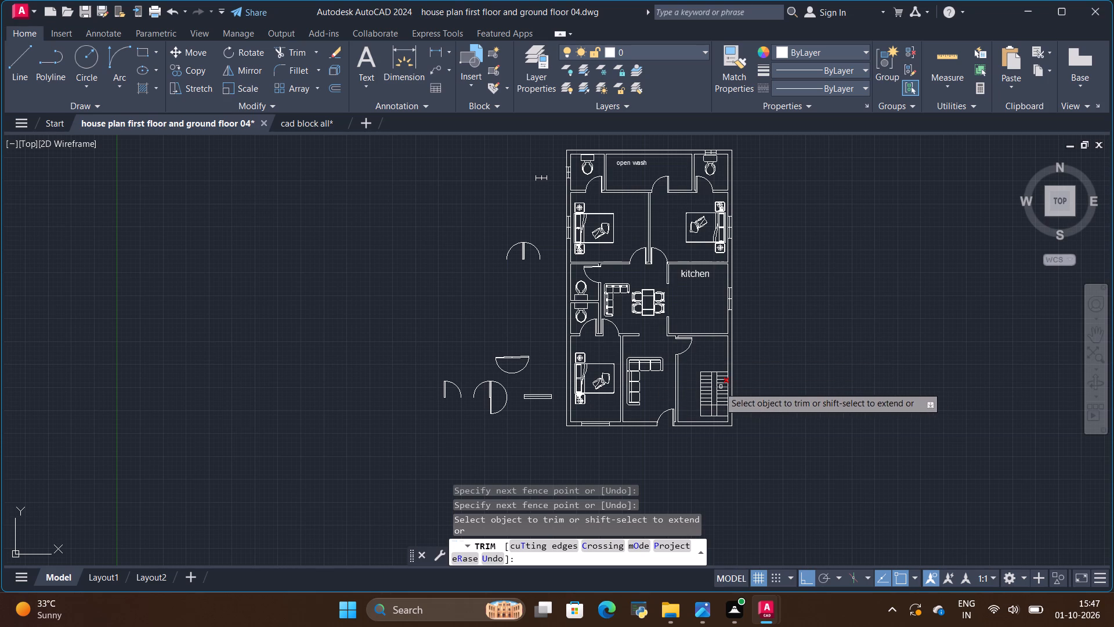
pyautogui.scroll(2, 710, 398)
pyautogui.scroll(2, 749, 474)
pyautogui.scroll(-3, 749, 474)
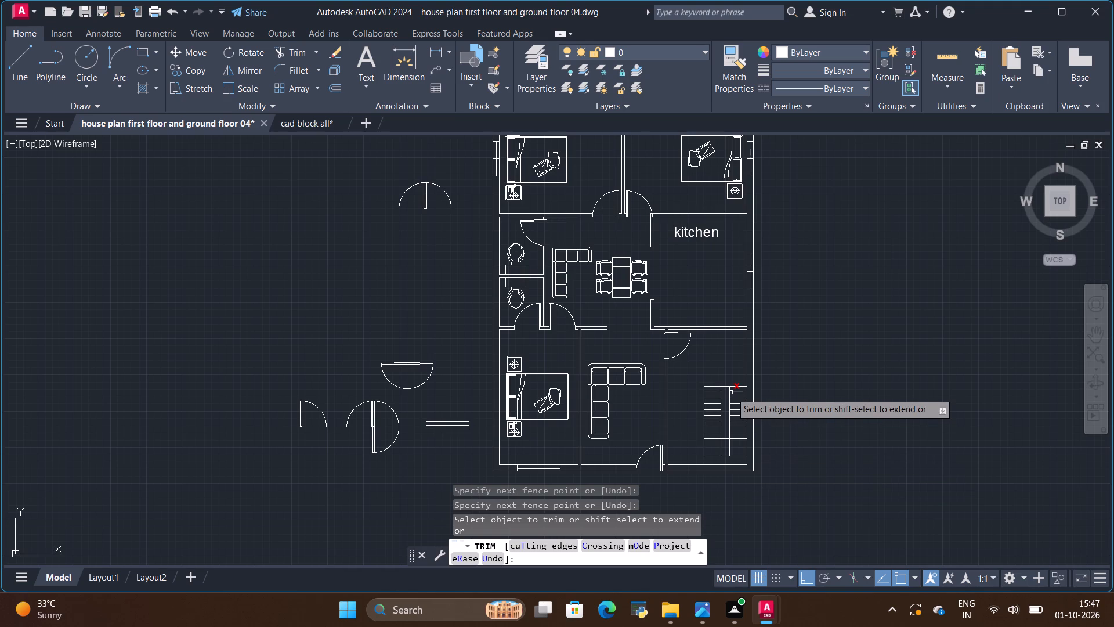
pyautogui.scroll(-1, 731, 393)
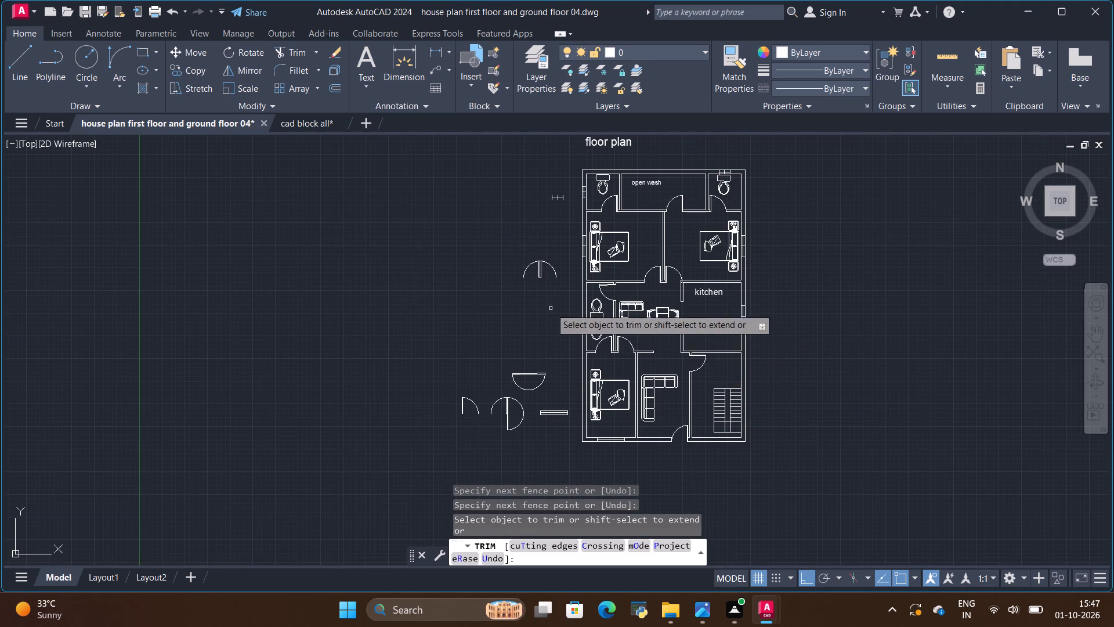
pyautogui.scroll(1, 549, 307)
pyautogui.scroll(2, 631, 325)
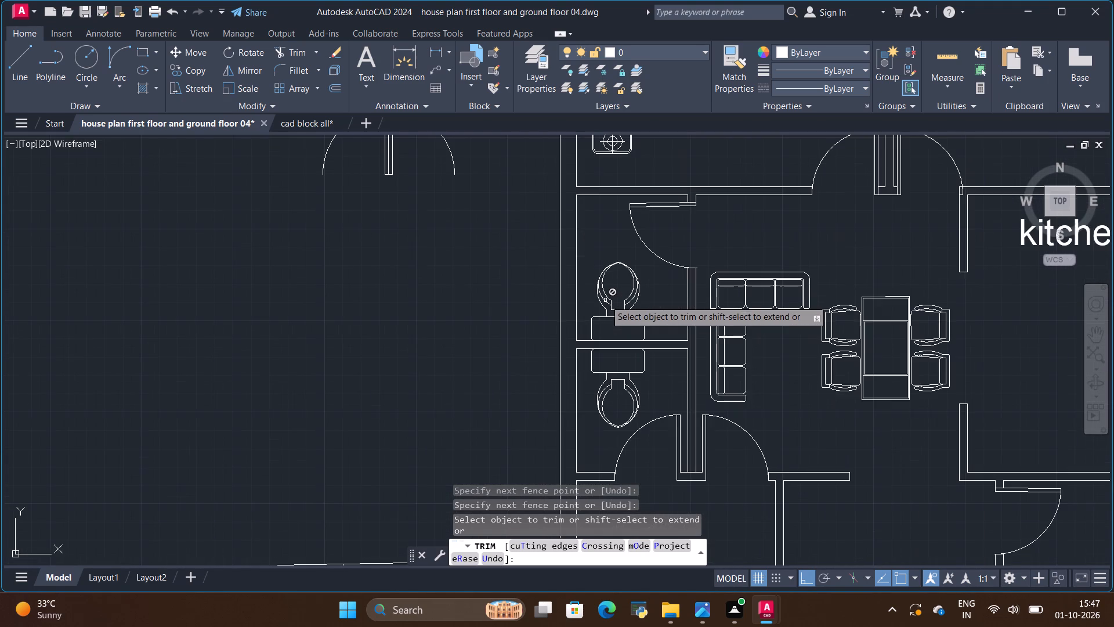
pyautogui.scroll(-3, 605, 300)
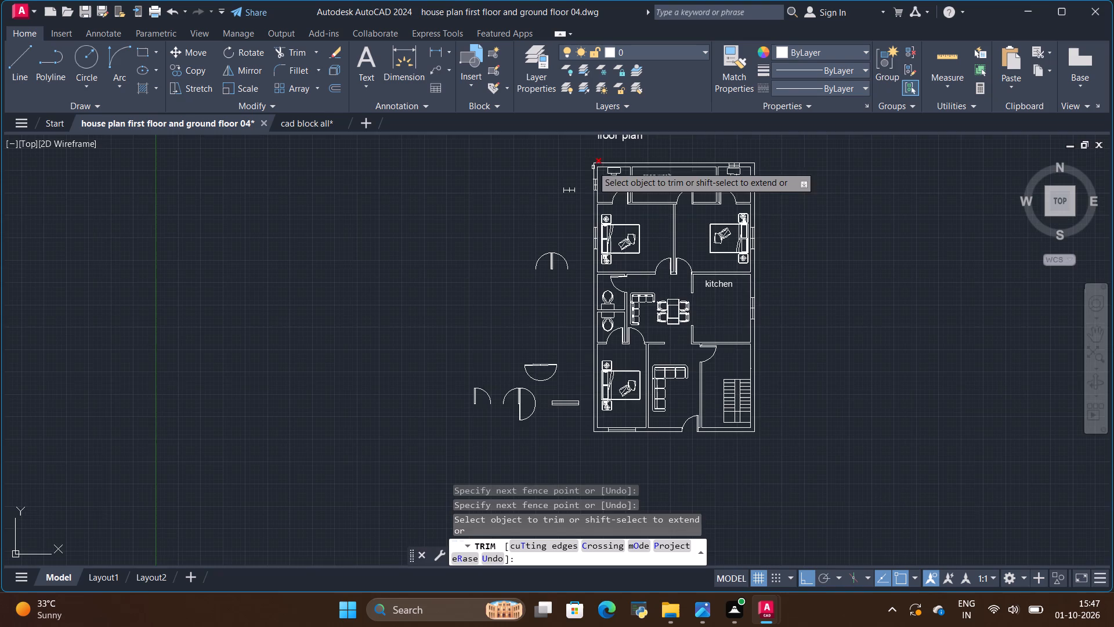
pyautogui.scroll(4, 592, 164)
pyautogui.press('space')
# Copy the upper-left toilet's window down the same outer wall to the upper of the two middle toilets.
pyautogui.scroll(1, 585, 226)
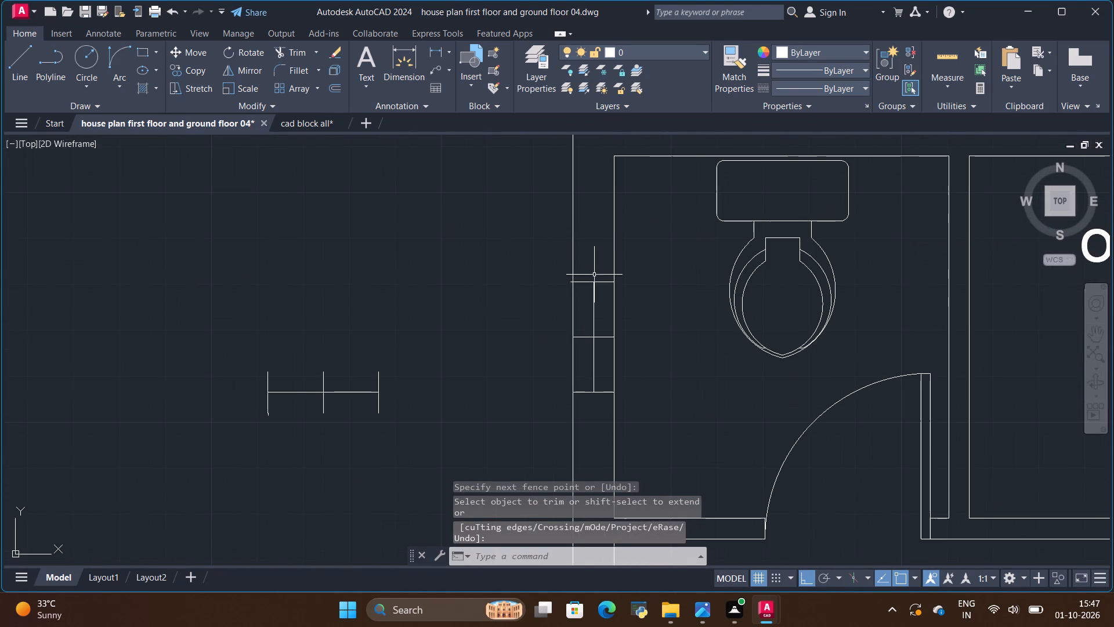
pyautogui.click(595, 283)
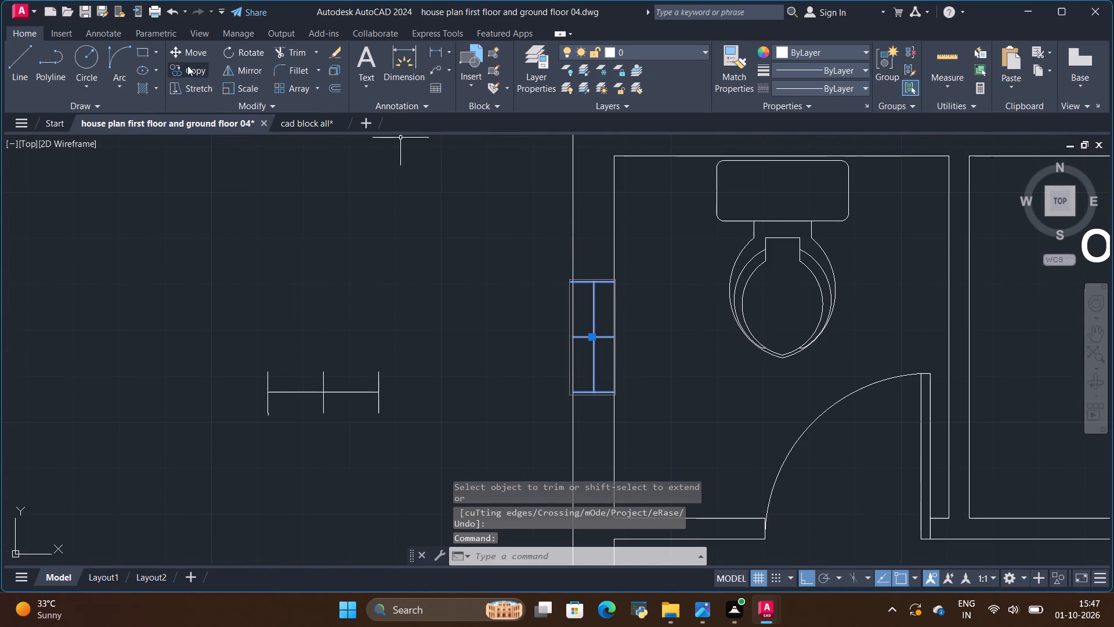
pyautogui.click(193, 69)
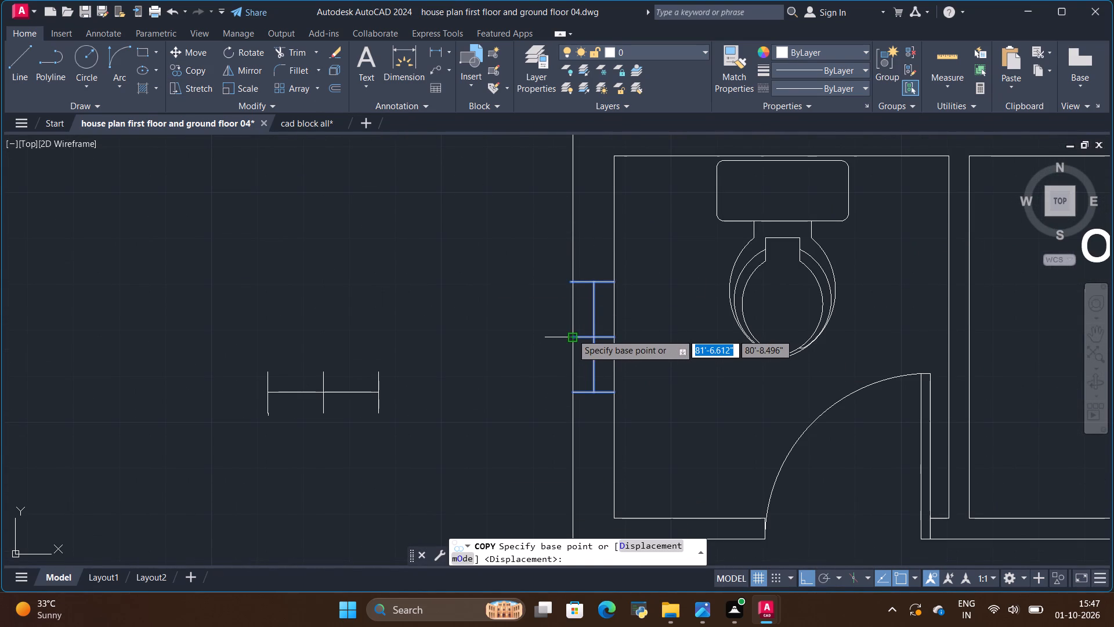
pyautogui.click(572, 334)
pyautogui.scroll(-4, 529, 314)
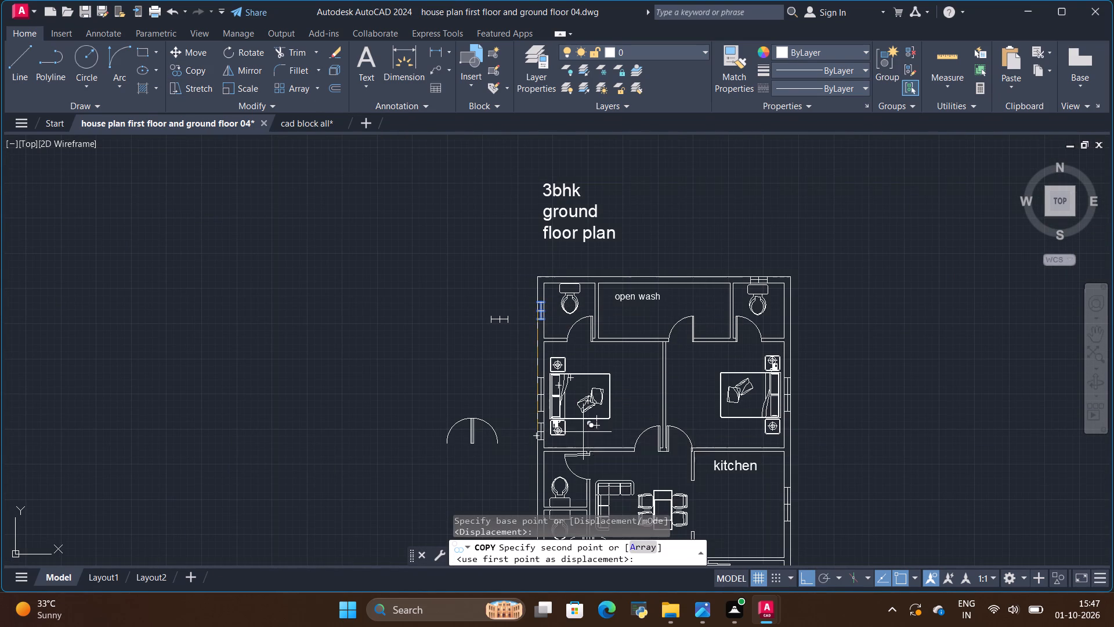
pyautogui.scroll(3, 549, 394)
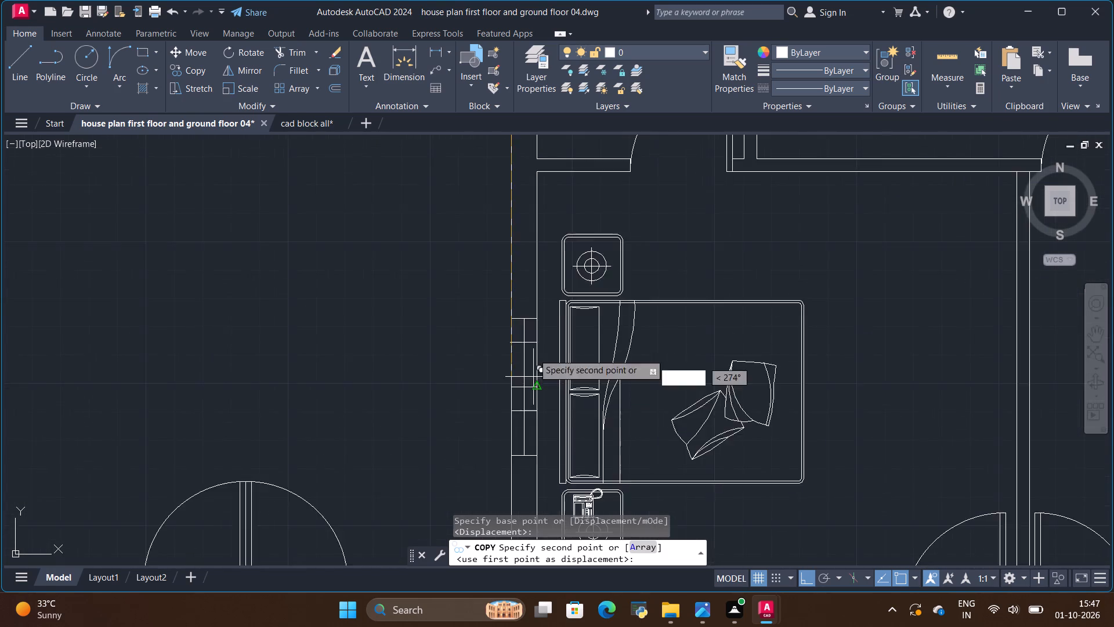
pyautogui.scroll(-3, 534, 329)
pyautogui.scroll(2, 533, 424)
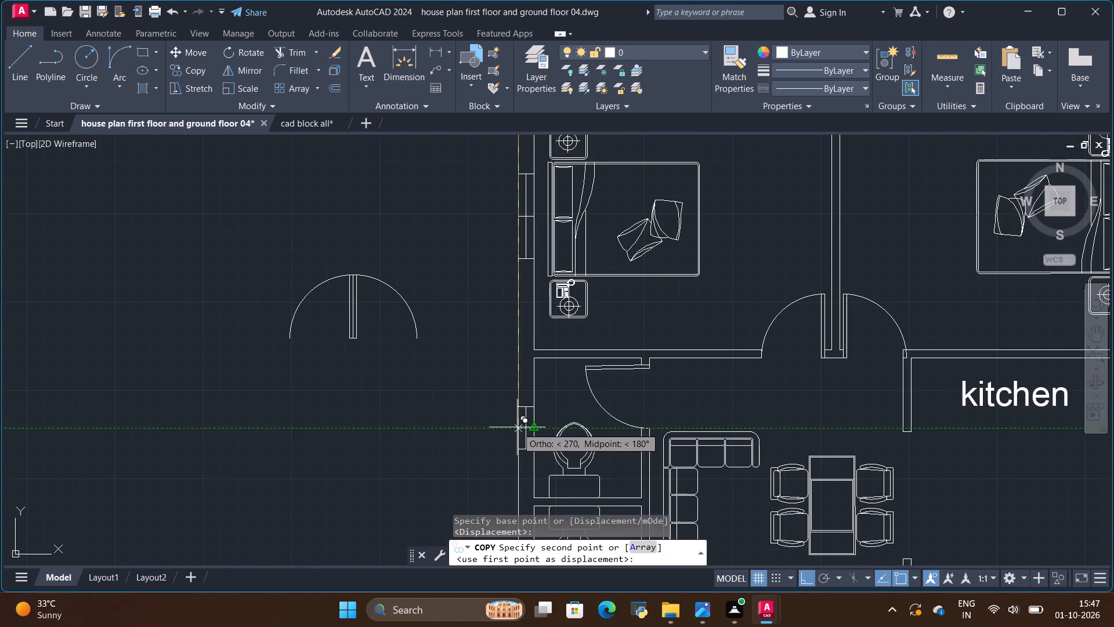
pyautogui.click(517, 427)
# Place another copy of the window on the outer wall of the lower middle toilet and end the Copy command.
pyautogui.scroll(-2, 498, 388)
pyautogui.scroll(1, 500, 452)
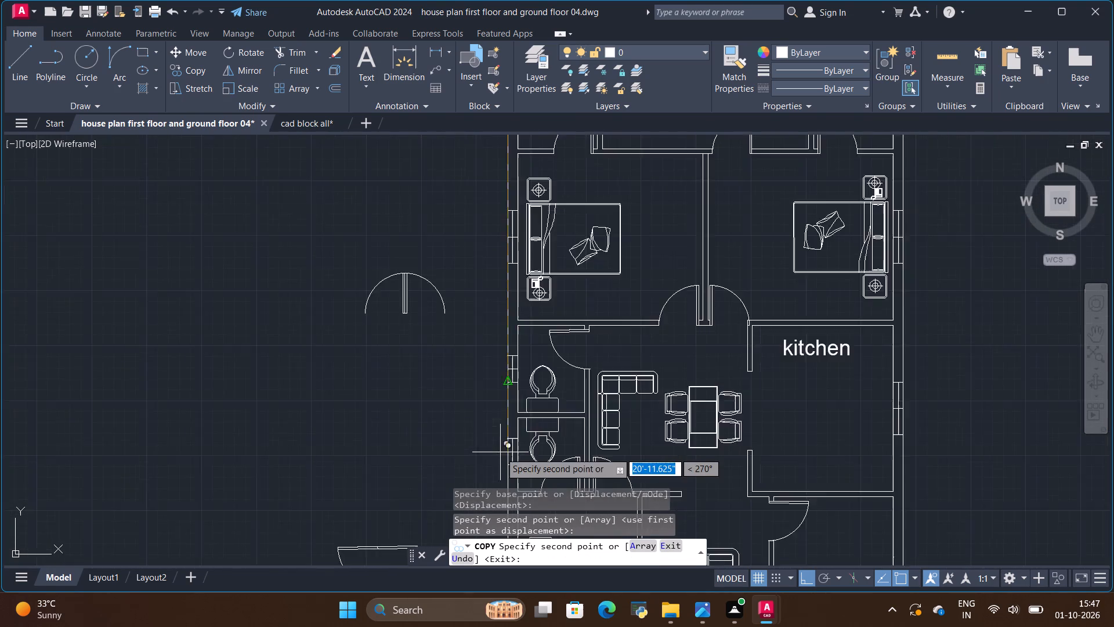
pyautogui.scroll(2, 500, 452)
pyautogui.scroll(-2, 504, 384)
pyautogui.scroll(1, 513, 445)
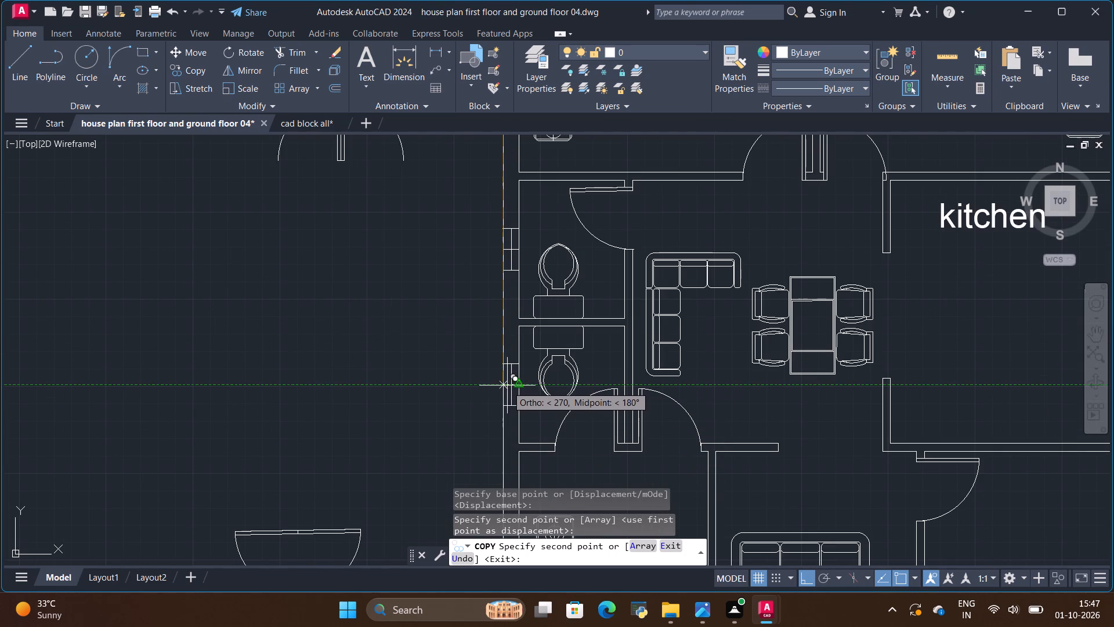
pyautogui.click(507, 385)
pyautogui.press('Escape')
# Look over the ground floor plan, checking the windows and the wall junctions around the living room and lower bedroom.
pyautogui.scroll(-2, 473, 389)
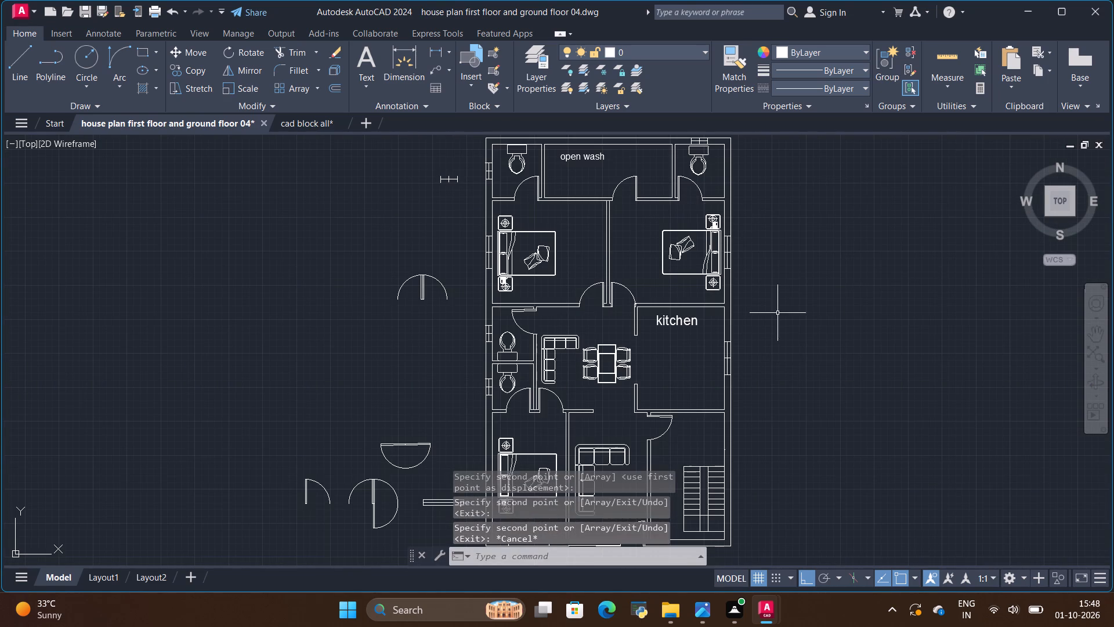
pyautogui.scroll(-1, 777, 313)
pyautogui.scroll(1, 671, 400)
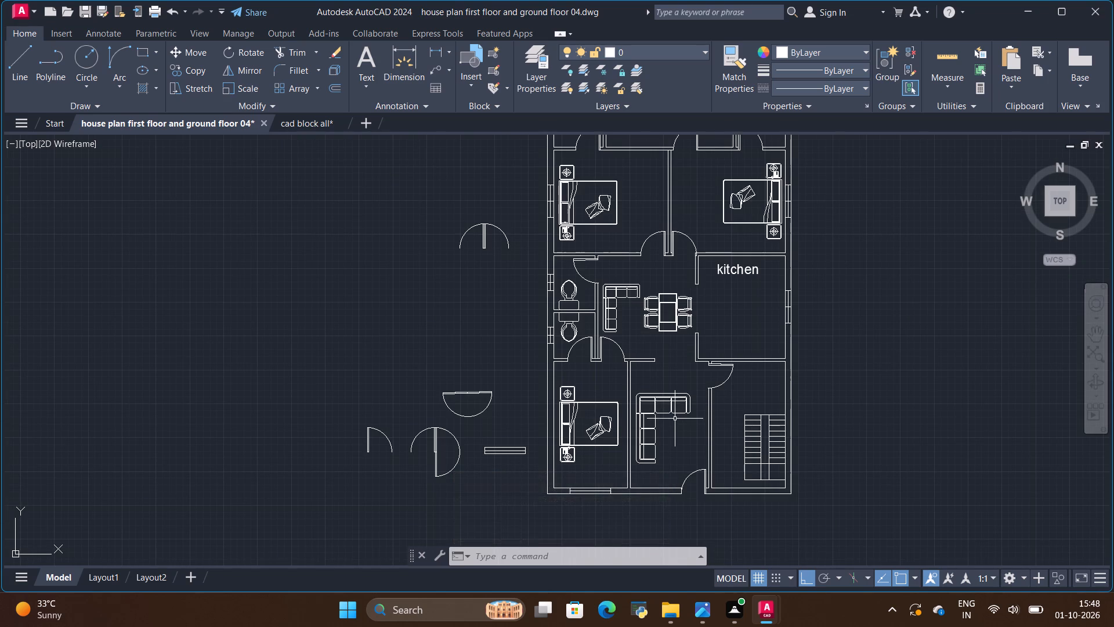
pyautogui.scroll(1, 675, 419)
pyautogui.scroll(2, 620, 344)
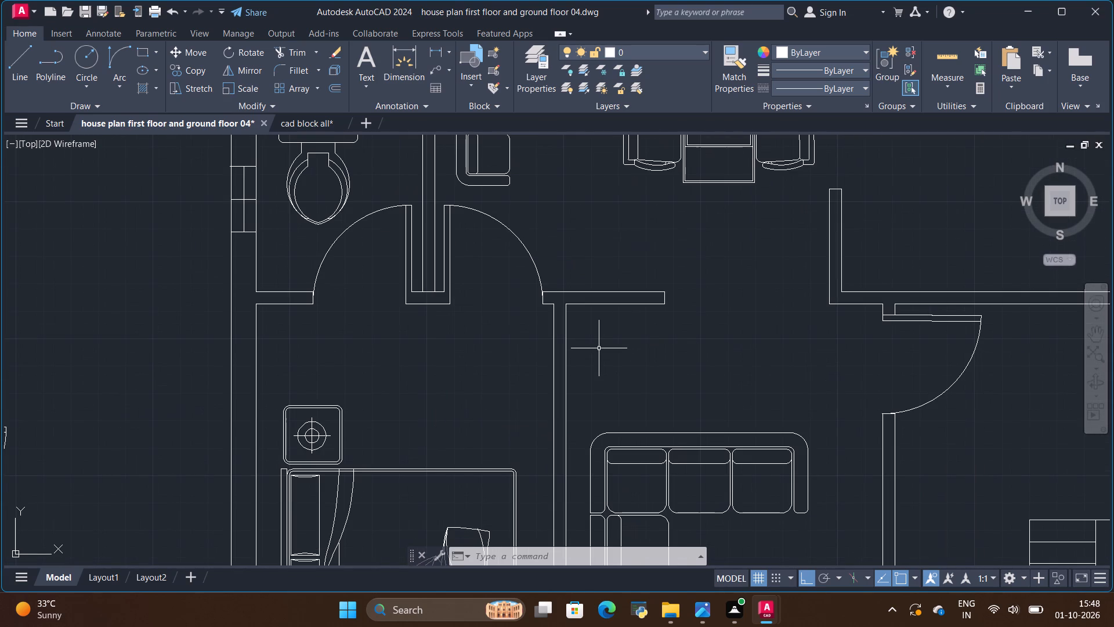
pyautogui.scroll(-2, 616, 362)
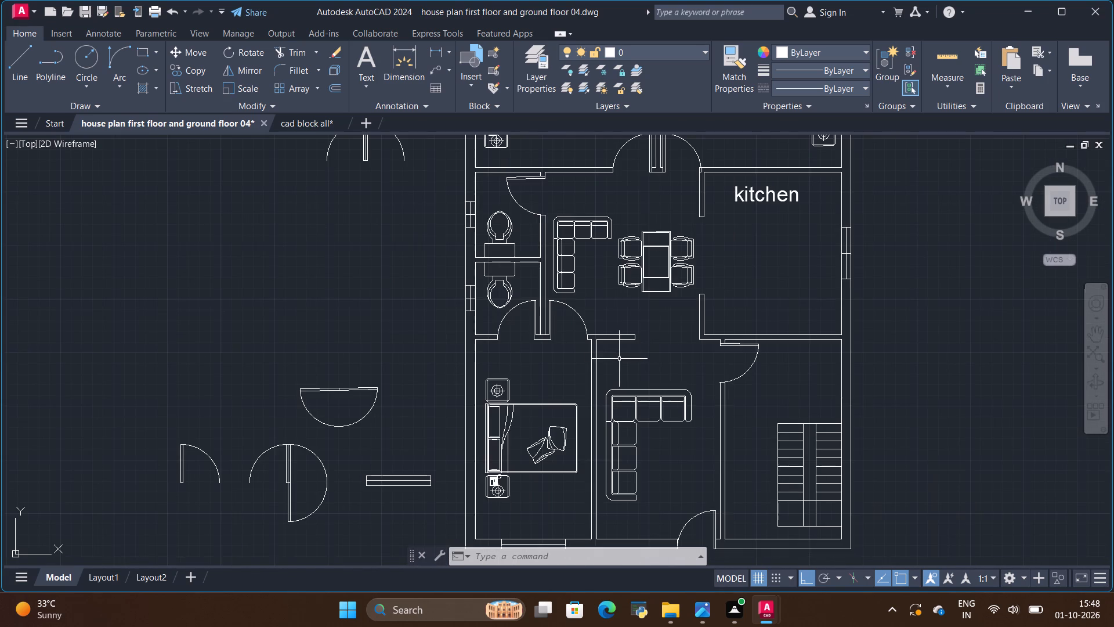
pyautogui.scroll(-2, 619, 359)
pyautogui.scroll(-1, 634, 210)
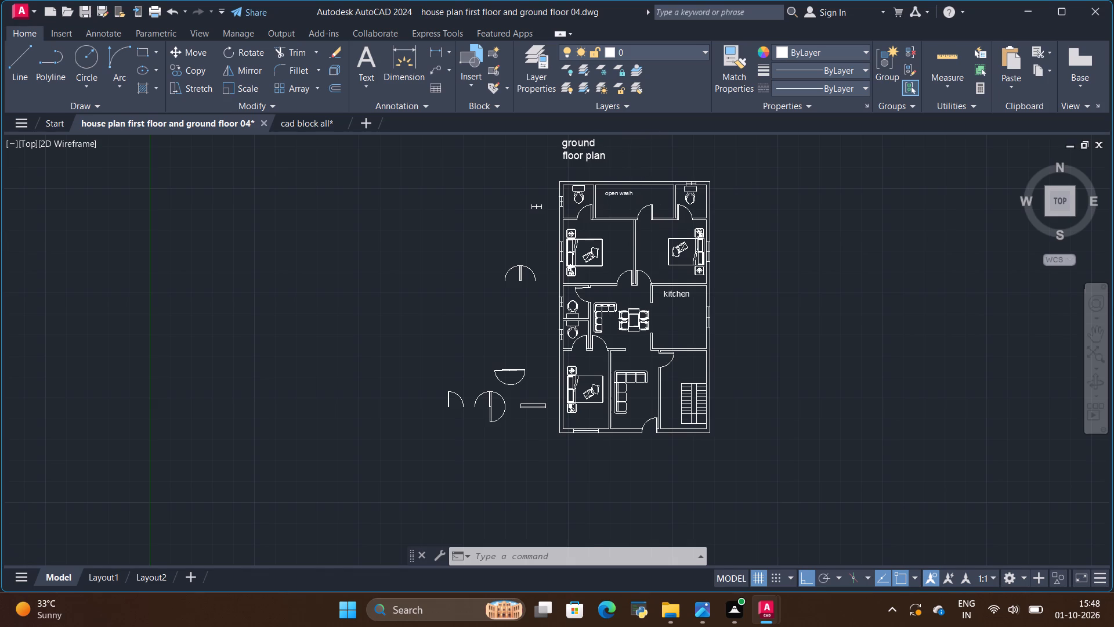
# Move all the loose door and window symbols from beside the plan's left wall to the empty area right of the plan.
pyautogui.scroll(1, 581, 253)
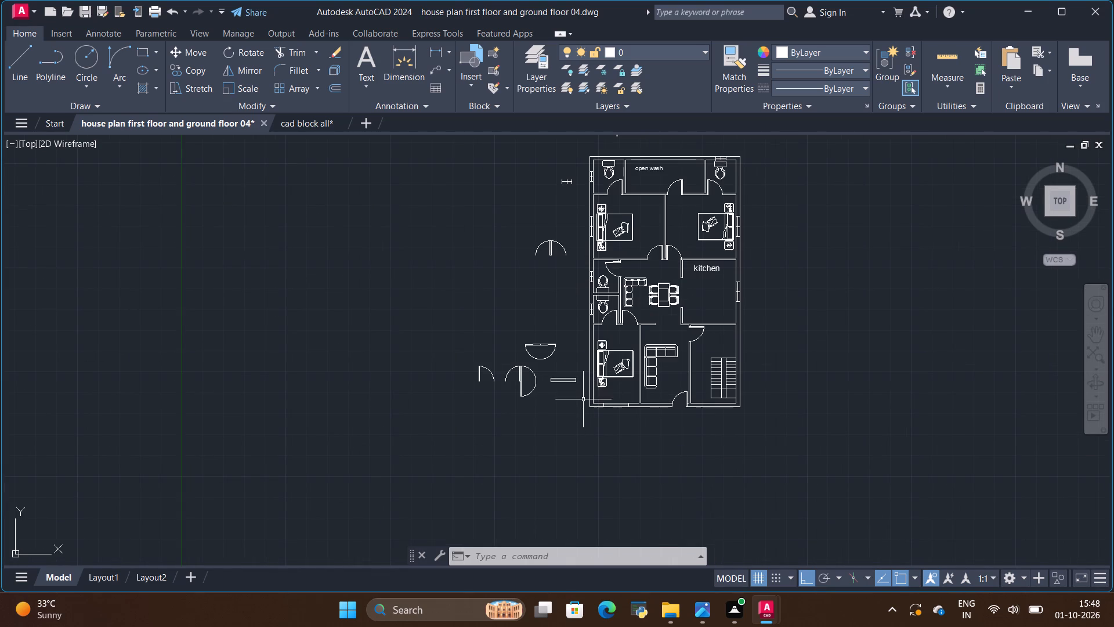
pyautogui.click(583, 398)
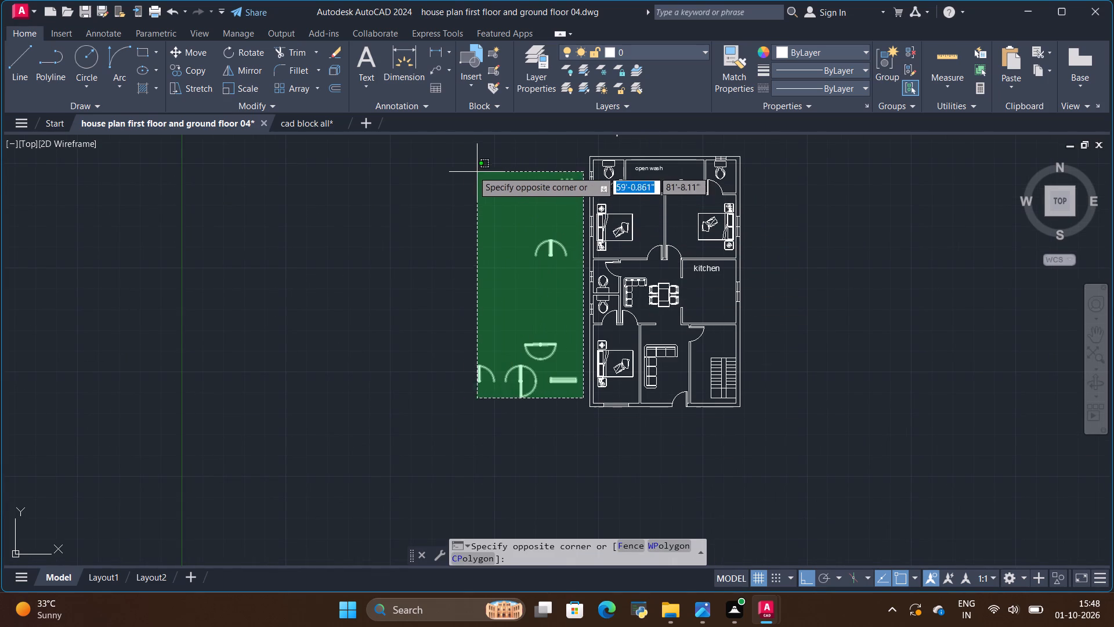
pyautogui.click(464, 171)
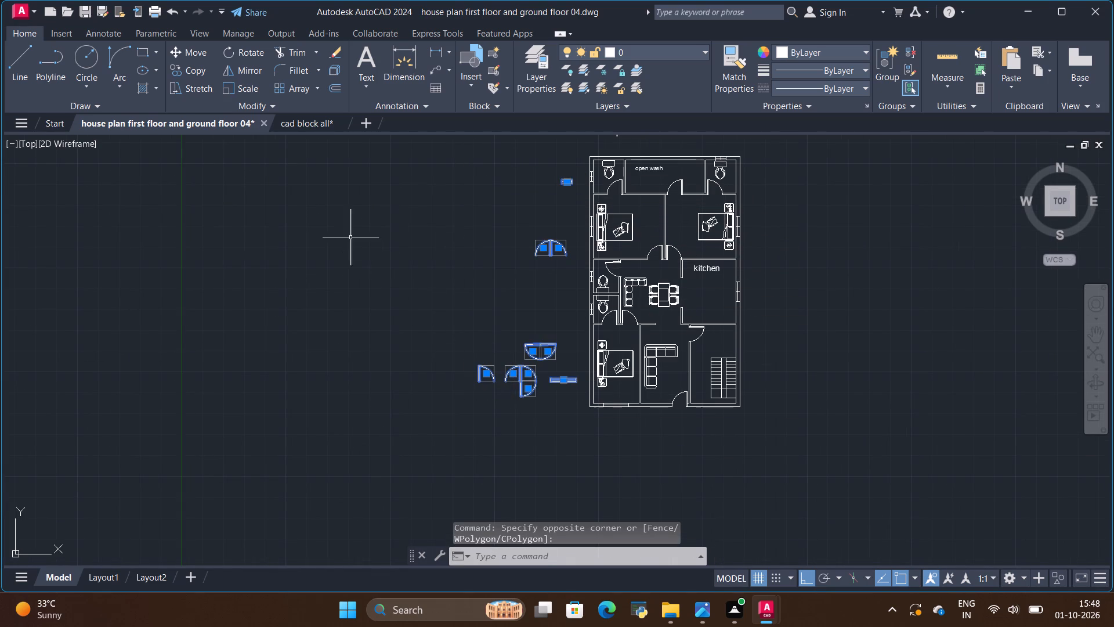
pyautogui.click(189, 57)
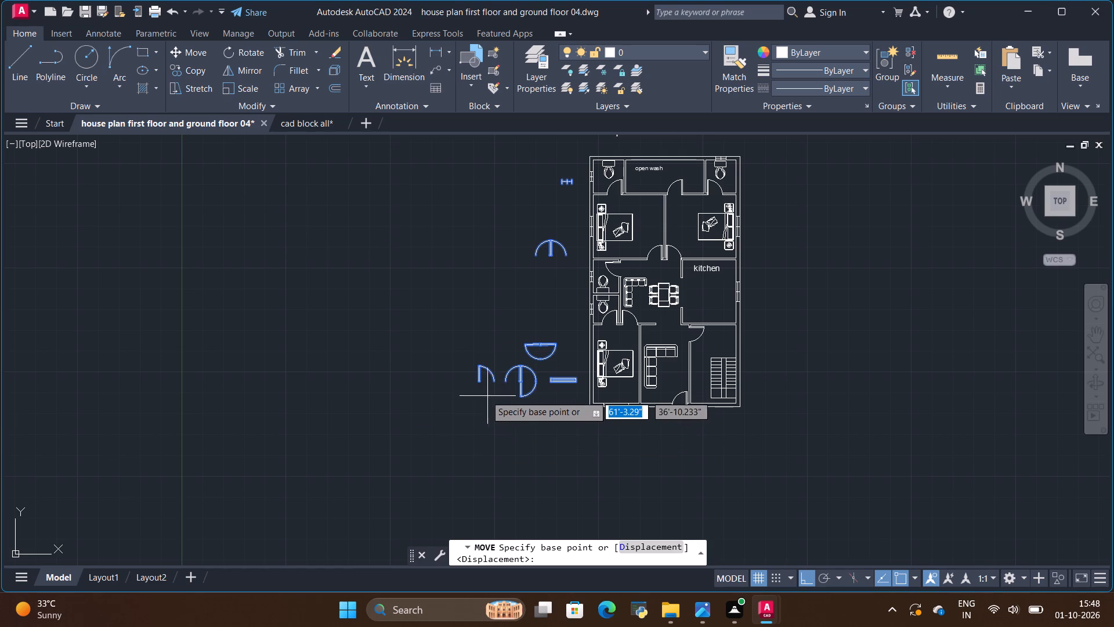
pyautogui.click(479, 383)
pyautogui.scroll(-2, 875, 428)
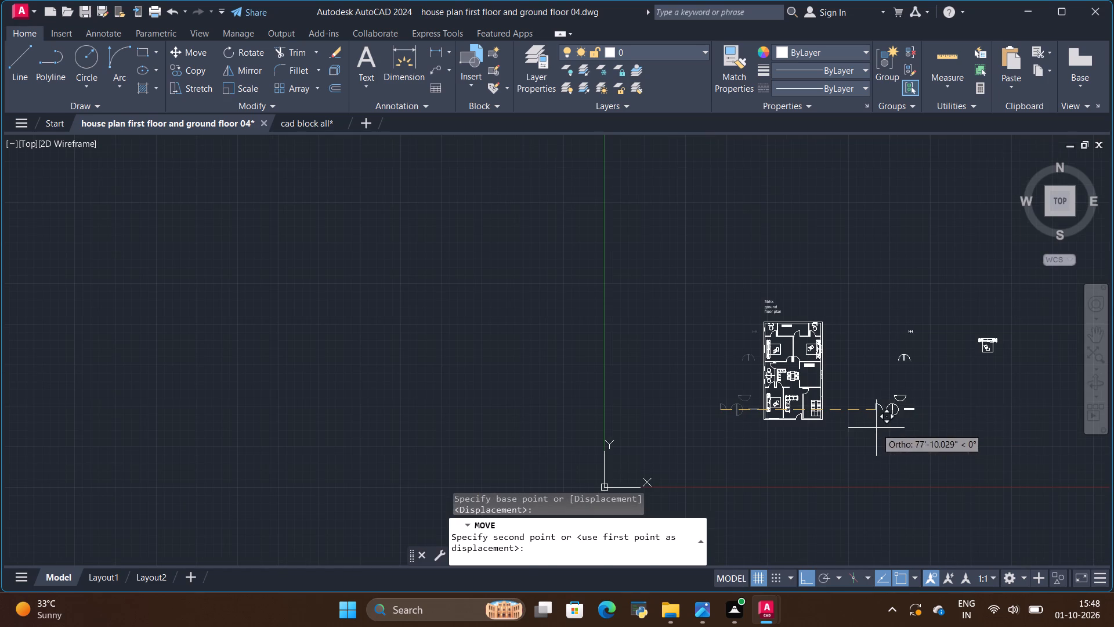
pyautogui.click(925, 373)
pyautogui.scroll(1, 939, 460)
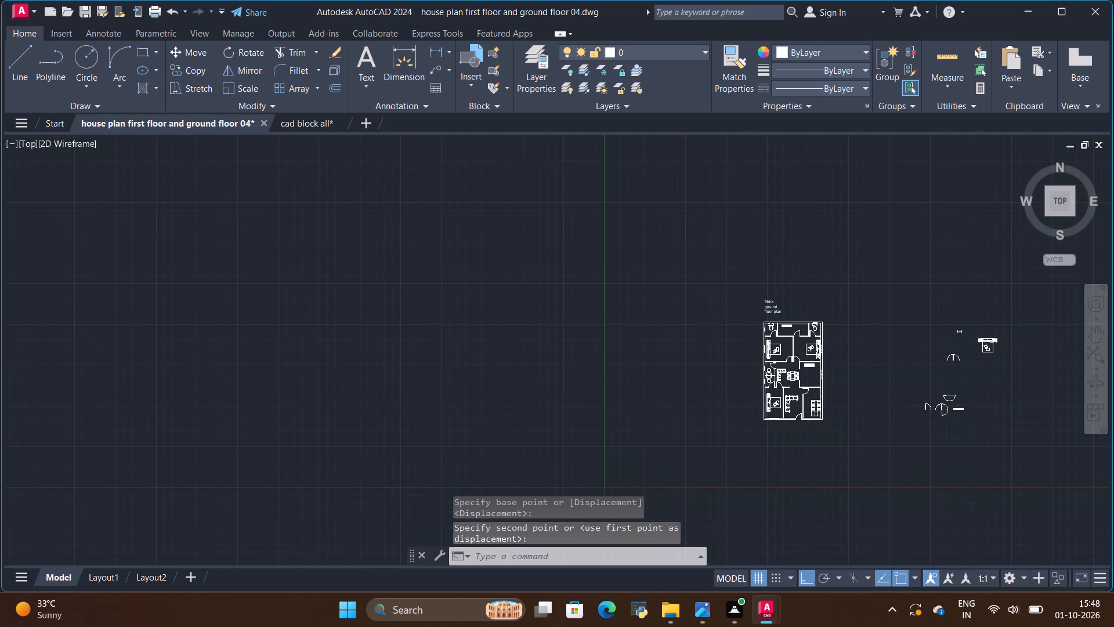
pyautogui.scroll(1, 939, 460)
pyautogui.press('Escape')
# Widen the text column of the "3bhk ground floor plan" title until it fits on one line.
pyautogui.scroll(-1, 829, 440)
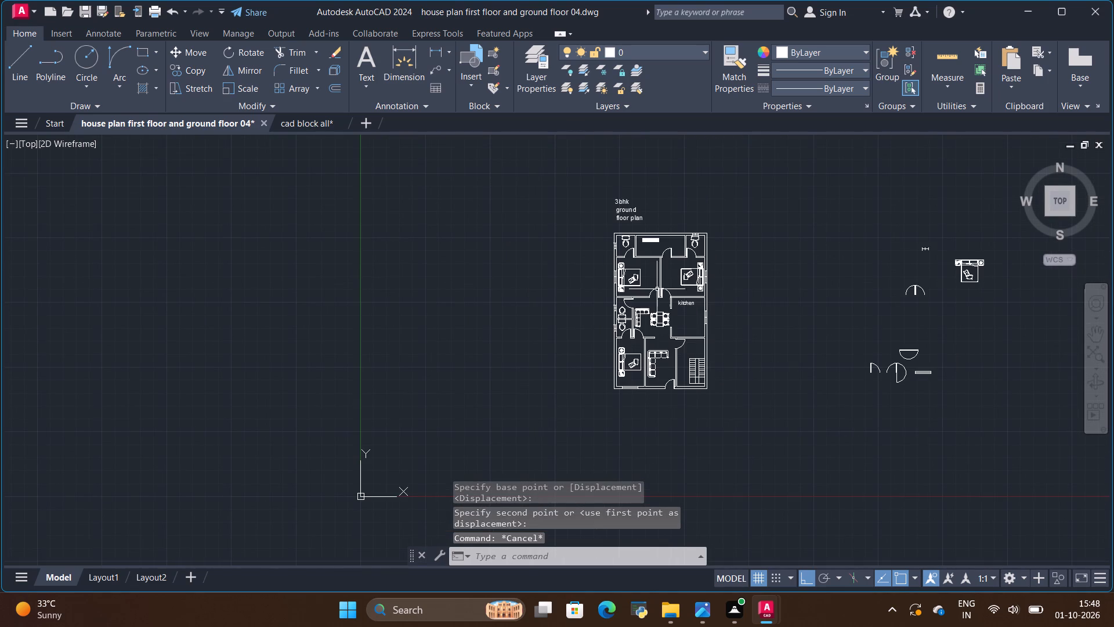
pyautogui.scroll(1, 645, 242)
pyautogui.scroll(2, 616, 200)
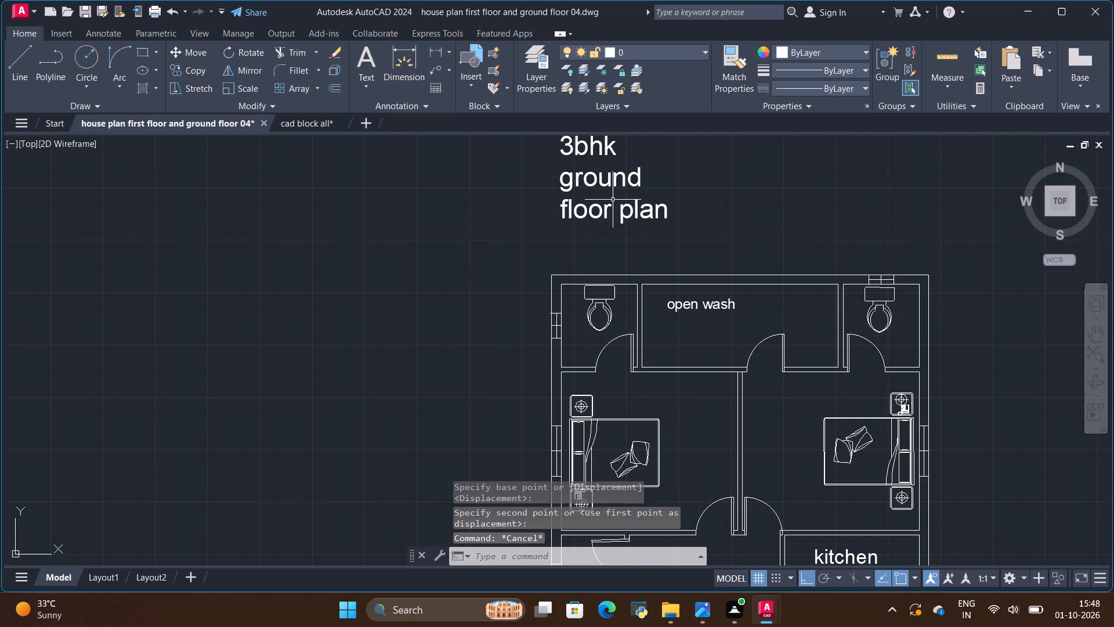
pyautogui.click(604, 188)
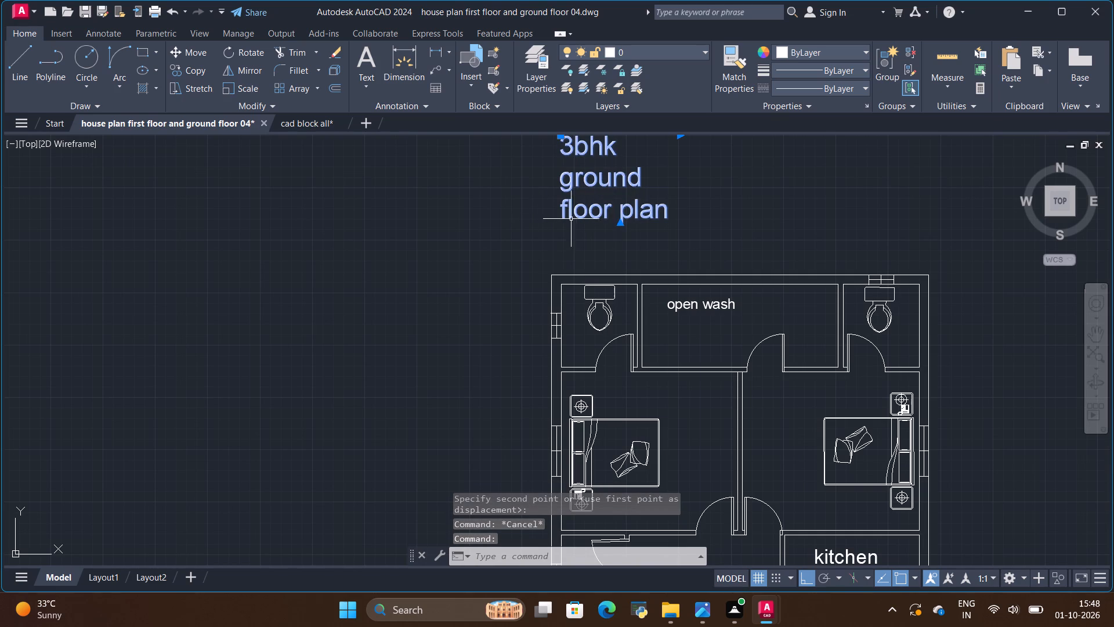
pyautogui.scroll(-1, 655, 222)
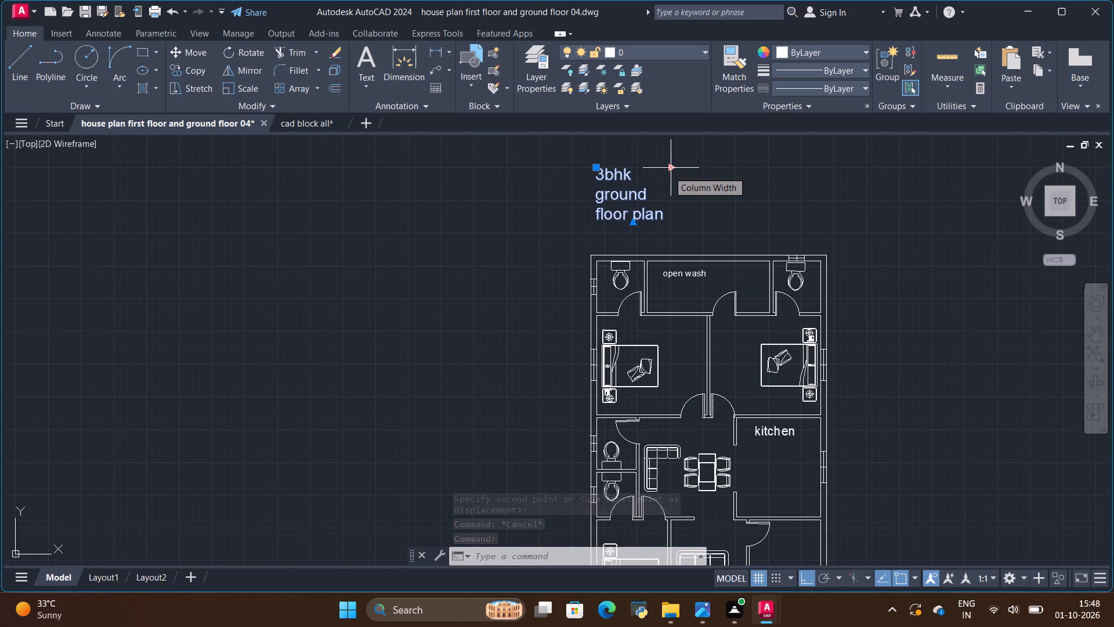
pyautogui.click(668, 171)
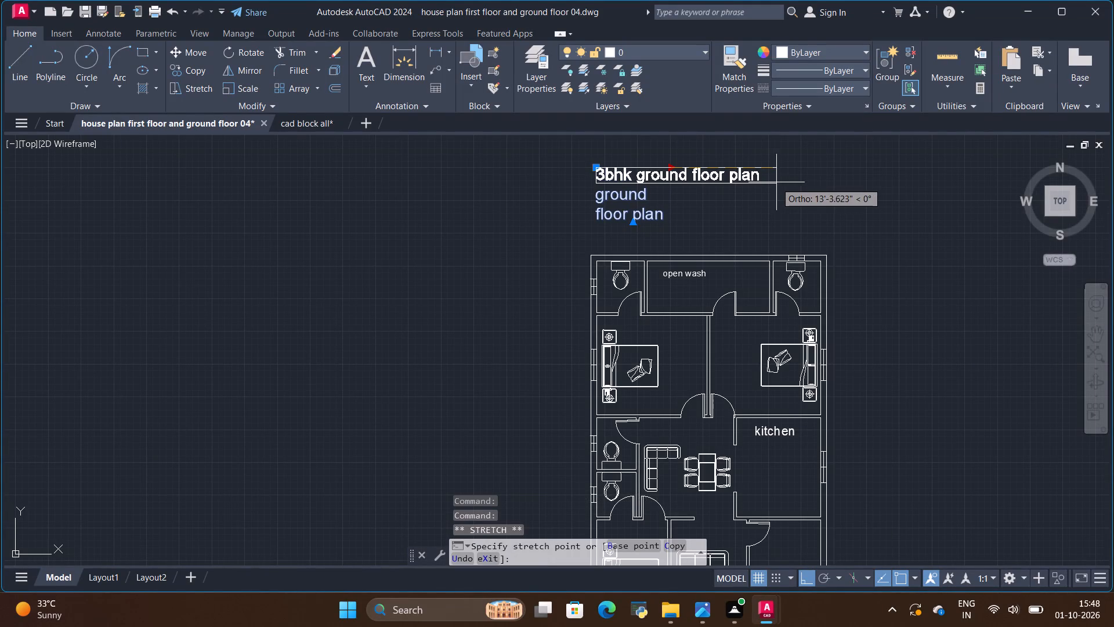
pyautogui.click(790, 182)
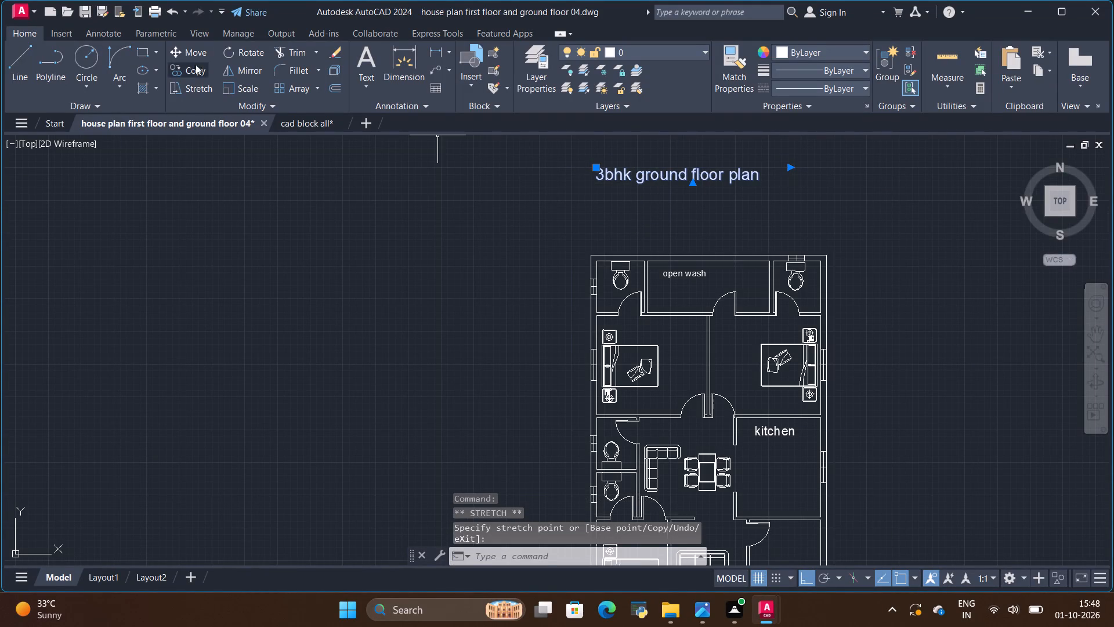
# Nudge the "3bhk ground floor plan" title slightly within the space above the plan.
pyautogui.click(193, 55)
pyautogui.click(608, 166)
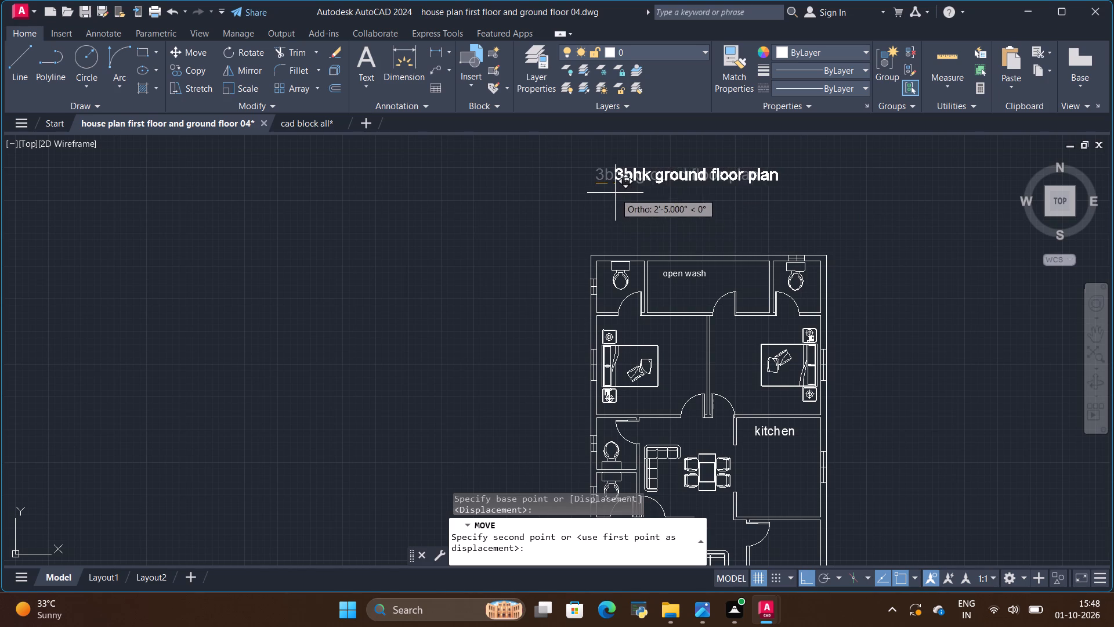
pyautogui.scroll(-1, 615, 193)
pyautogui.click(616, 185)
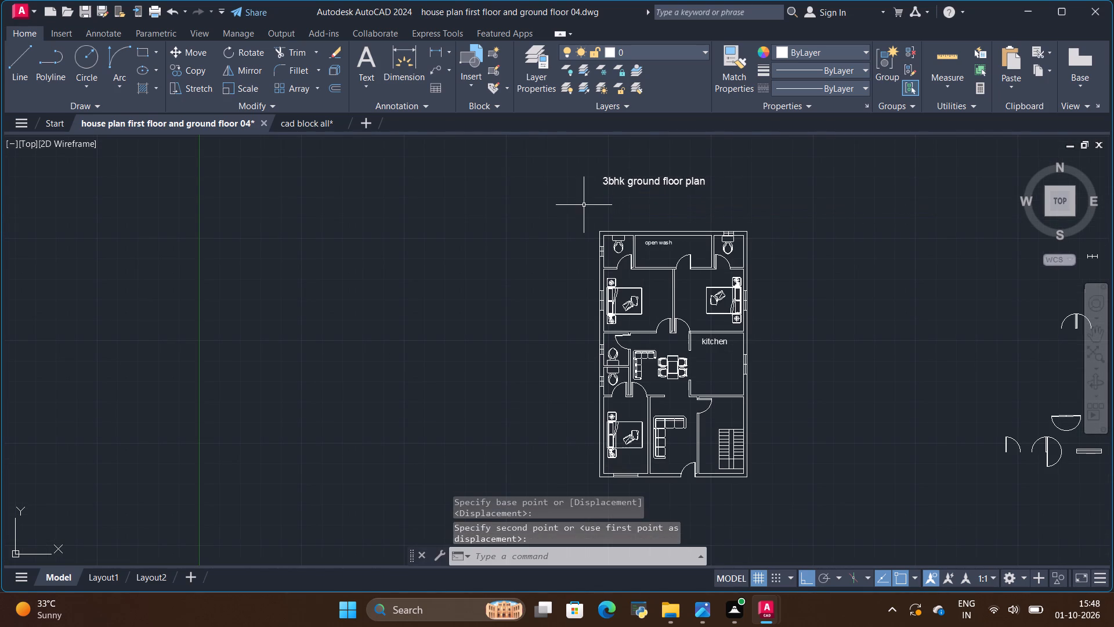
pyautogui.press('Escape')
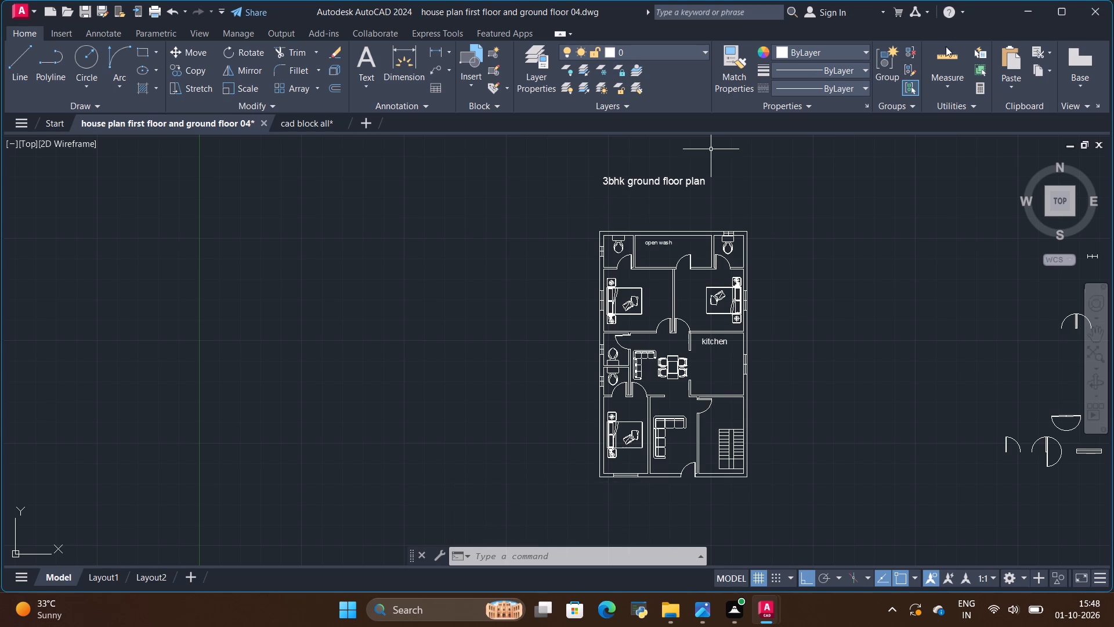
# Scale the "3bhk ground floor plan" title to about twice its size from its lower-left corner.
pyautogui.scroll(2, 631, 247)
pyautogui.scroll(-2, 632, 246)
pyautogui.scroll(1, 636, 195)
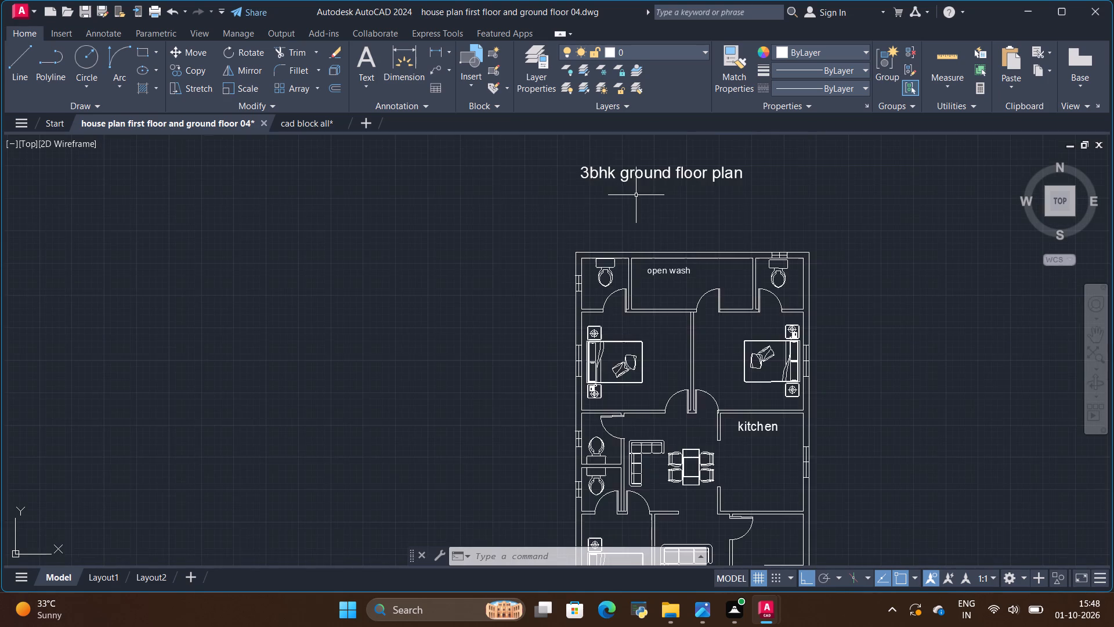
pyautogui.scroll(2, 636, 195)
pyautogui.scroll(-3, 636, 195)
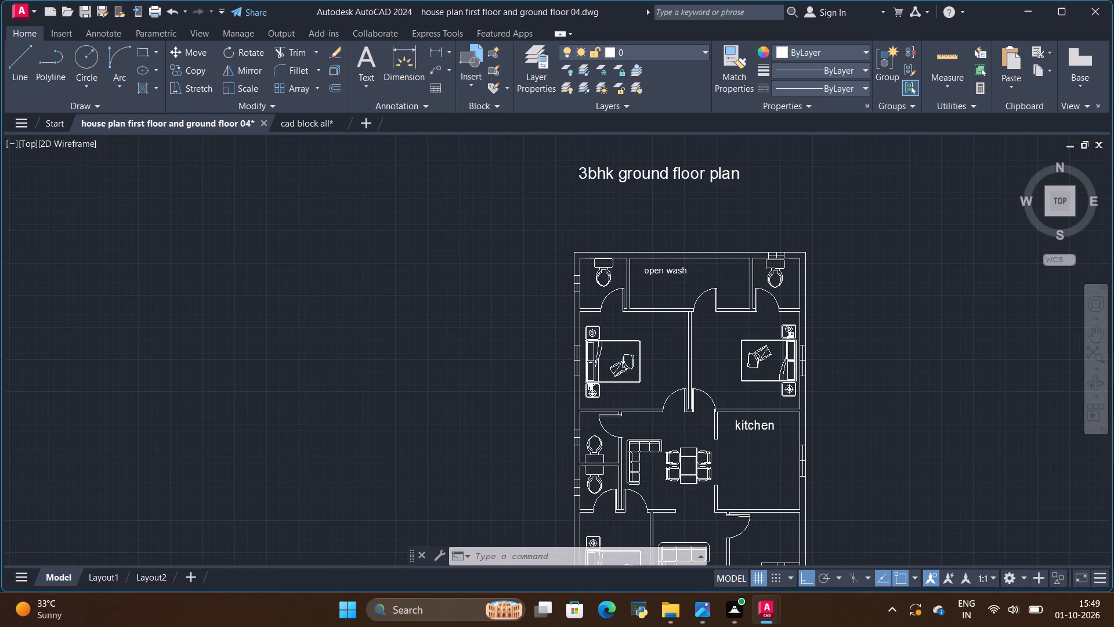
pyautogui.click(642, 185)
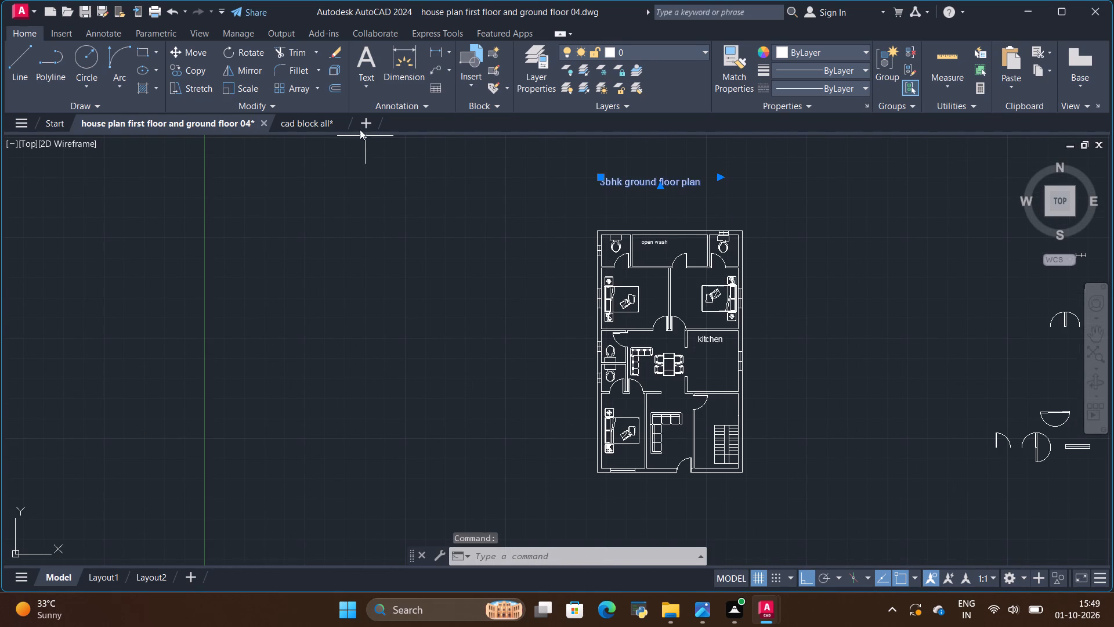
pyautogui.click(242, 83)
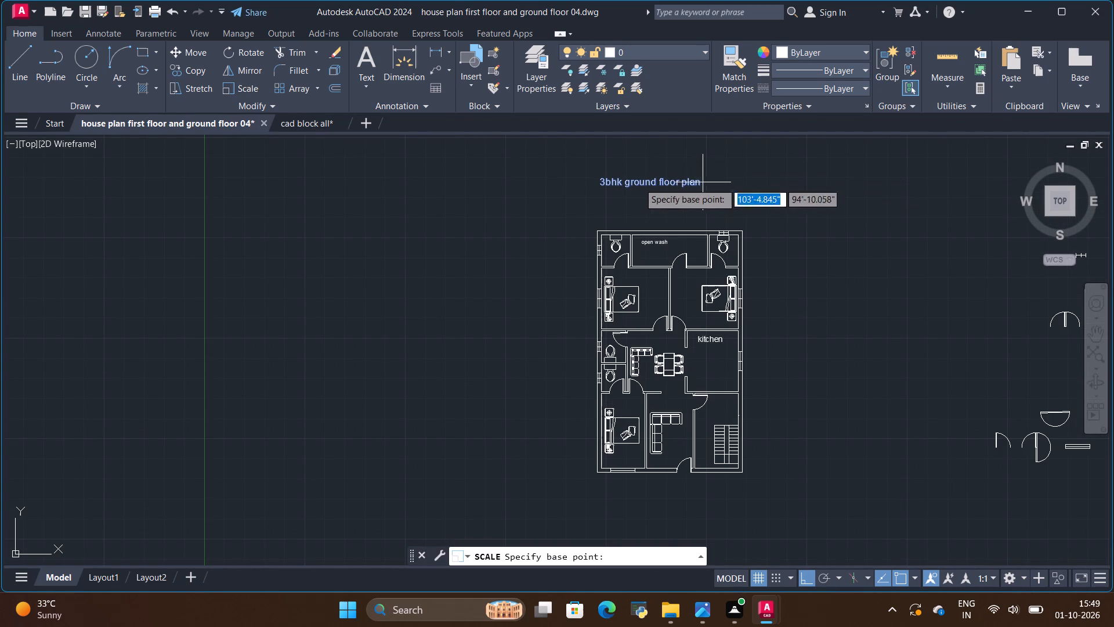
pyautogui.scroll(1, 607, 185)
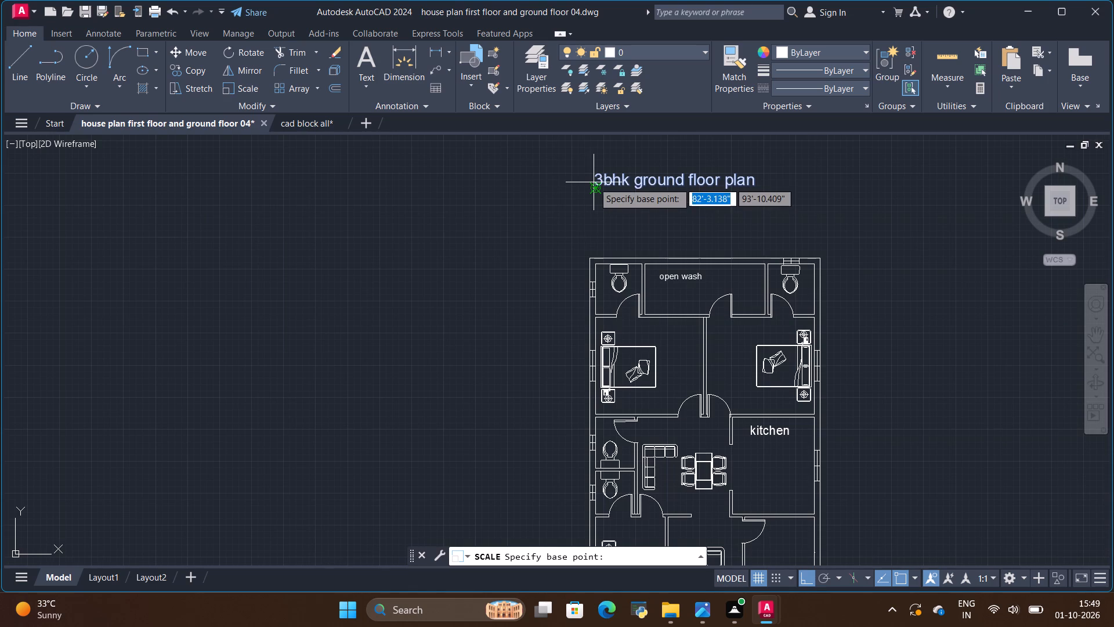
pyautogui.click(594, 182)
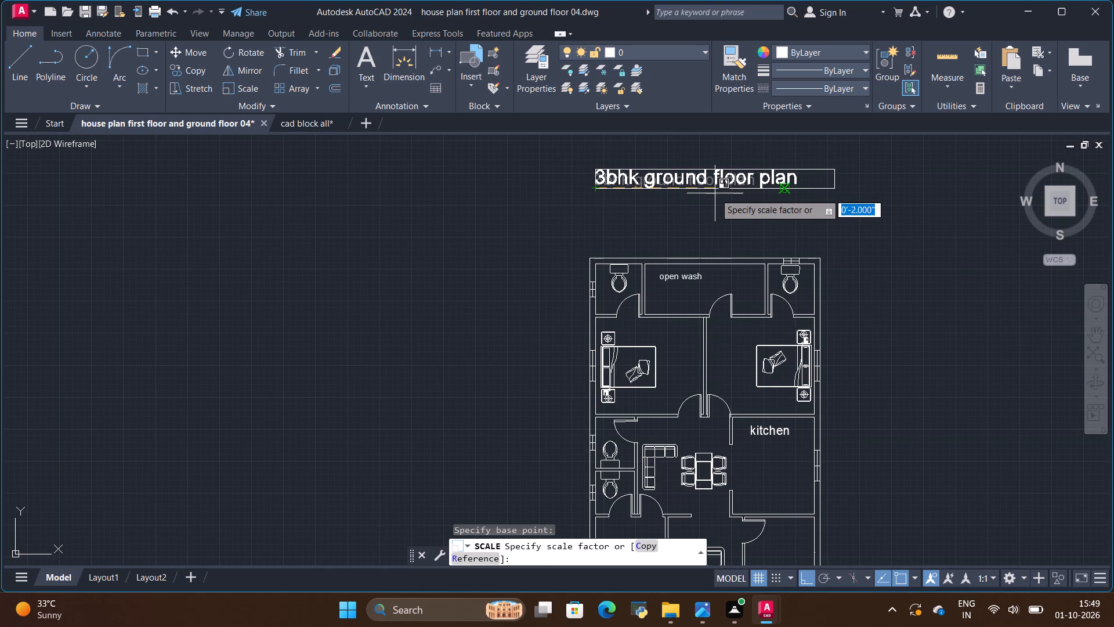
pyautogui.click(726, 192)
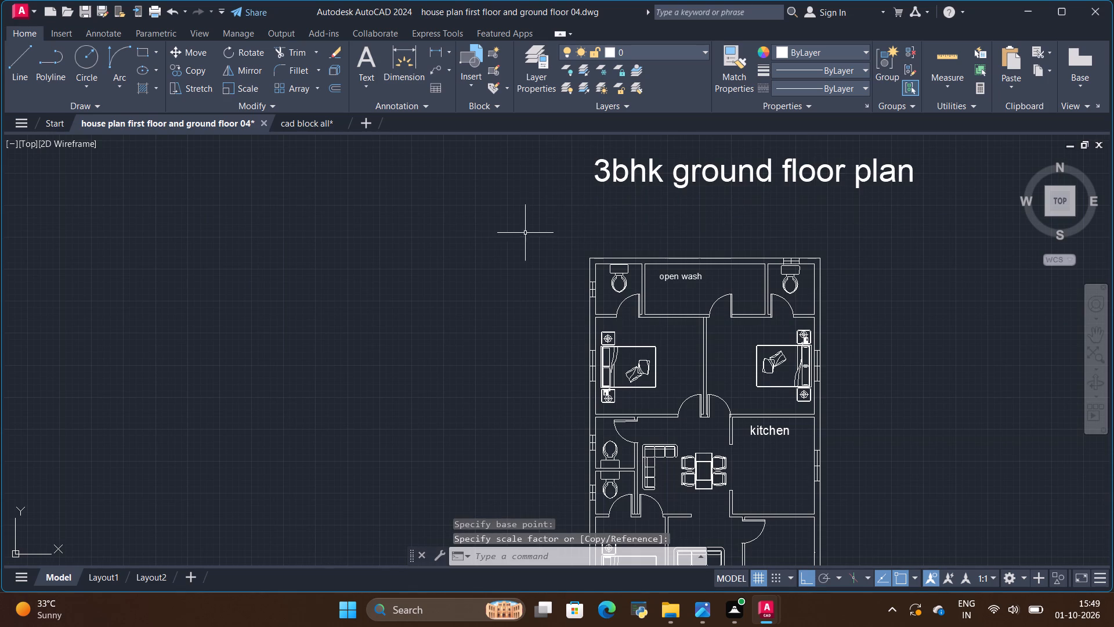
# Move the "3bhk ground floor plan" title left and slightly down so it sits more centrally above the plan.
pyautogui.click(606, 176)
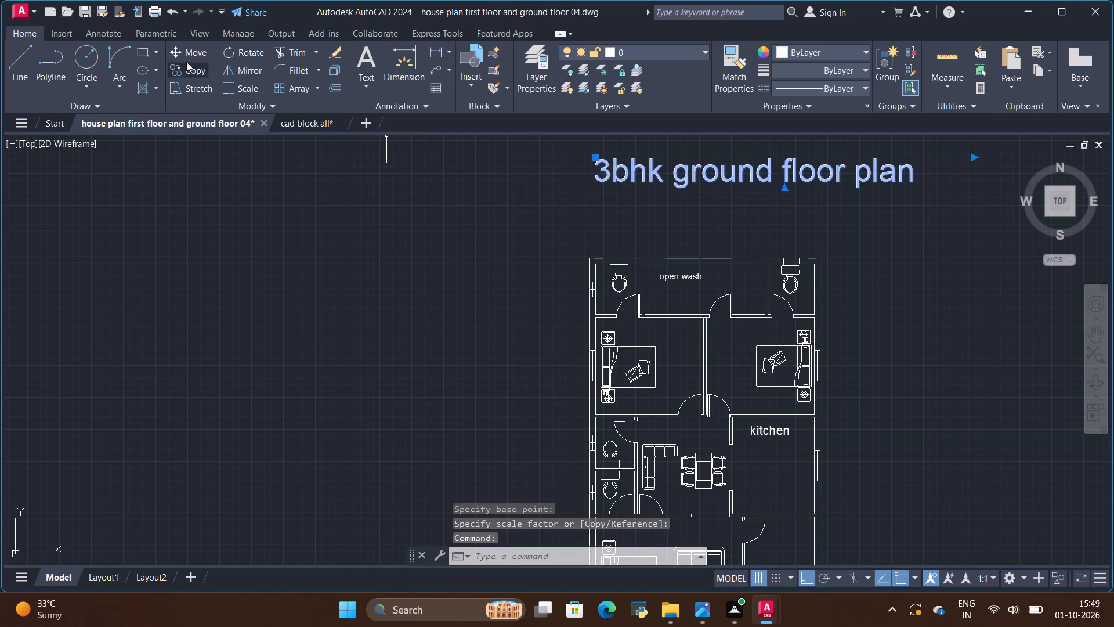
pyautogui.click(191, 53)
pyautogui.click(648, 179)
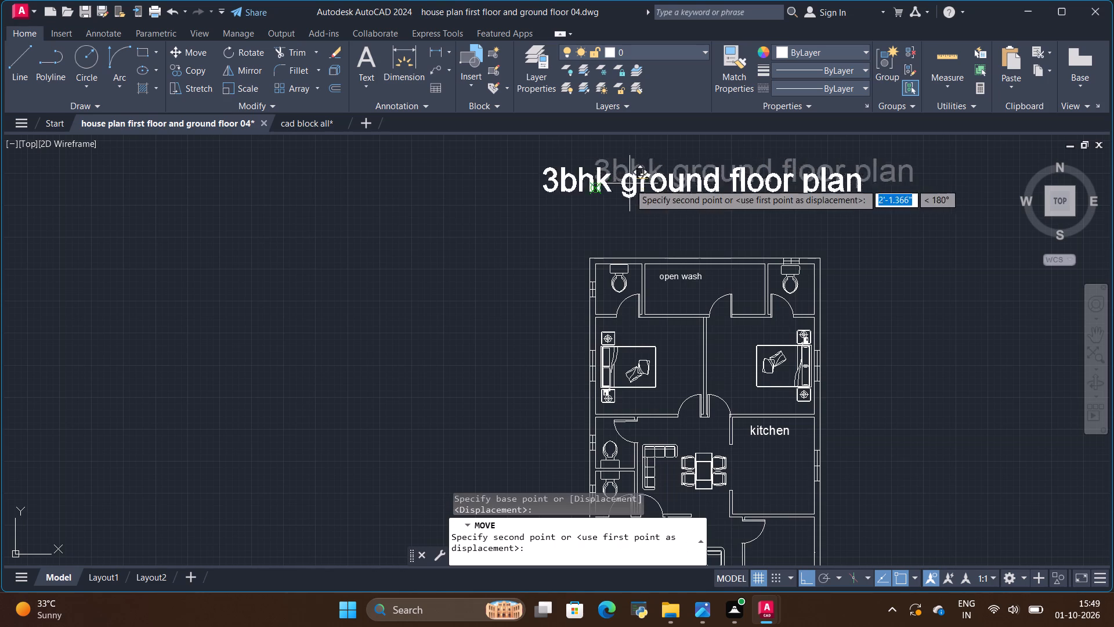
pyautogui.click(630, 183)
pyautogui.click(635, 182)
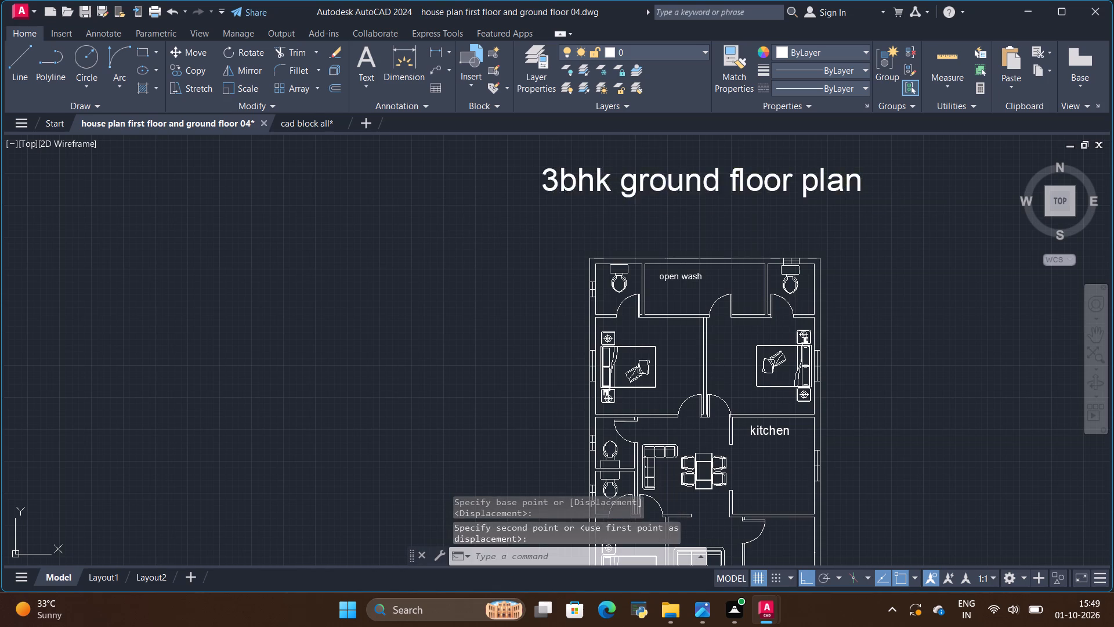
pyautogui.click(513, 200)
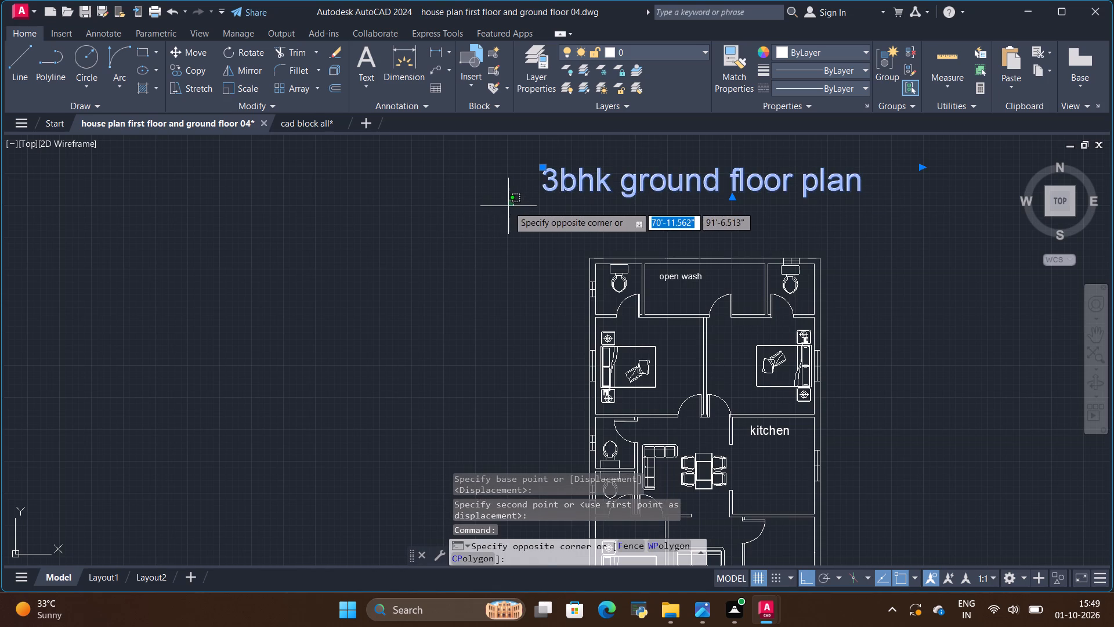
pyautogui.press('Escape')
pyautogui.scroll(-2, 507, 207)
pyautogui.press('Escape')
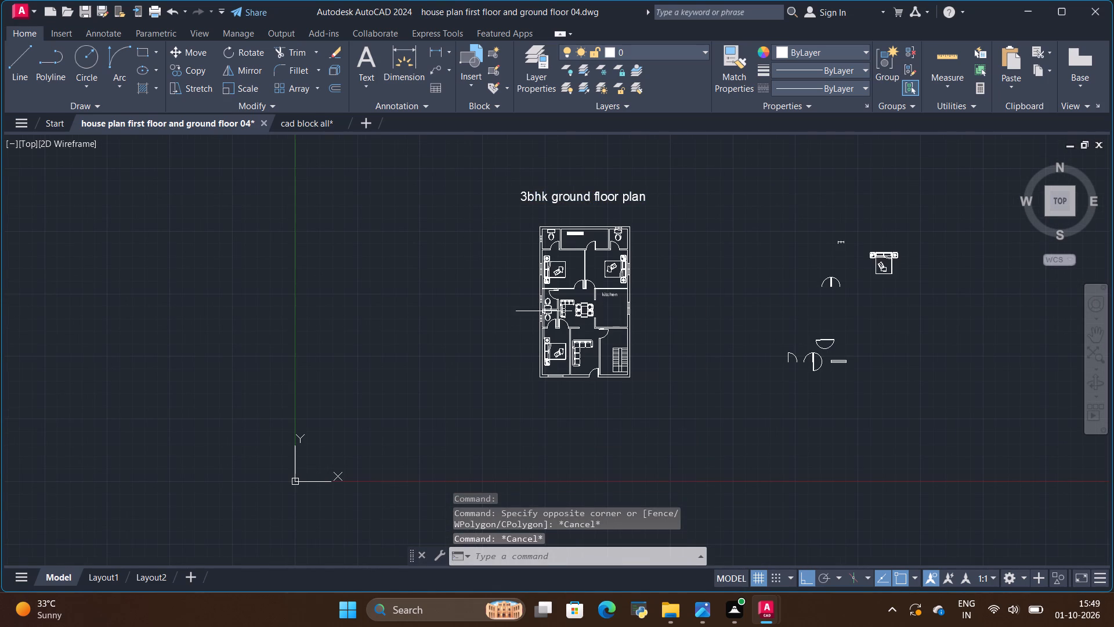
# Dimension the thickness of the plan's left outer wall, placing the dimension just above the upper-left corner.
pyautogui.scroll(1, 544, 313)
pyautogui.scroll(3, 574, 176)
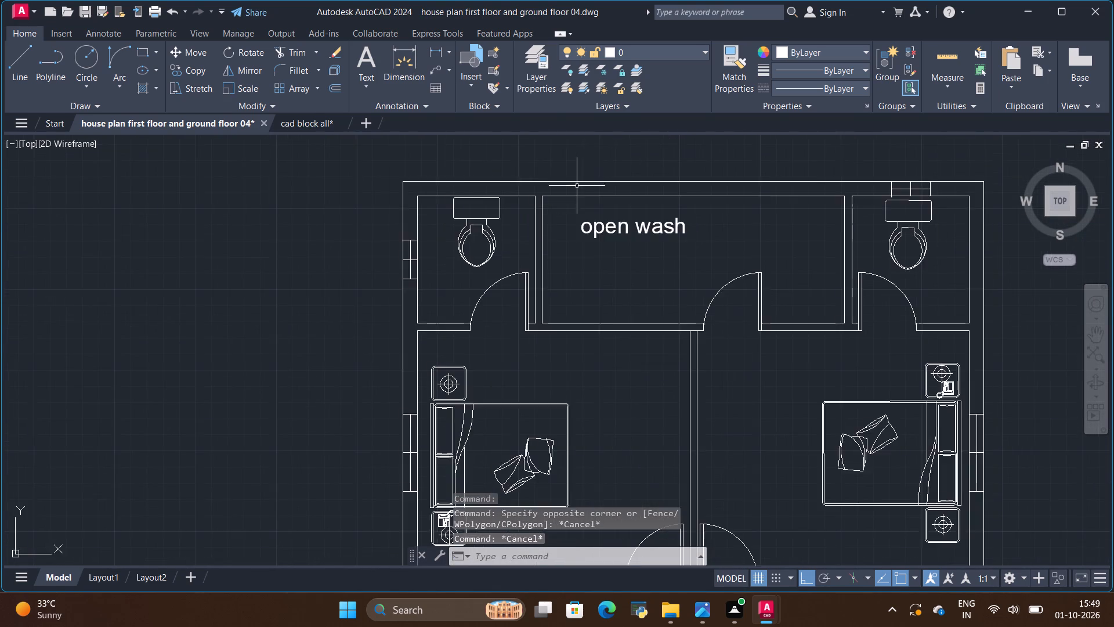
pyautogui.scroll(-4, 577, 188)
pyautogui.scroll(1, 580, 156)
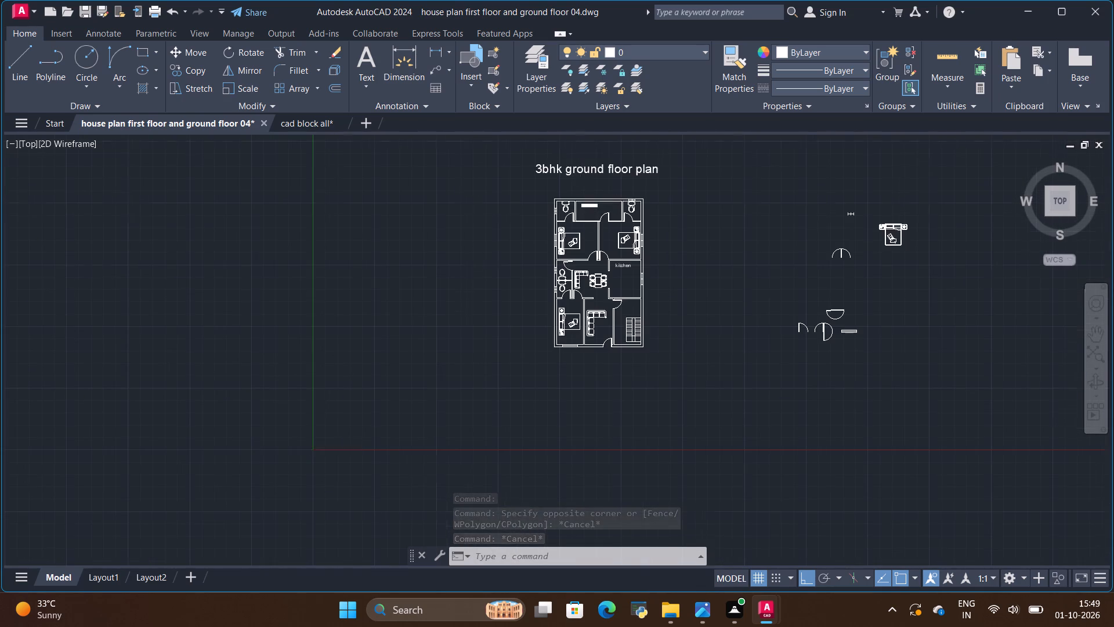
pyautogui.scroll(1, 580, 156)
pyautogui.scroll(1, 587, 211)
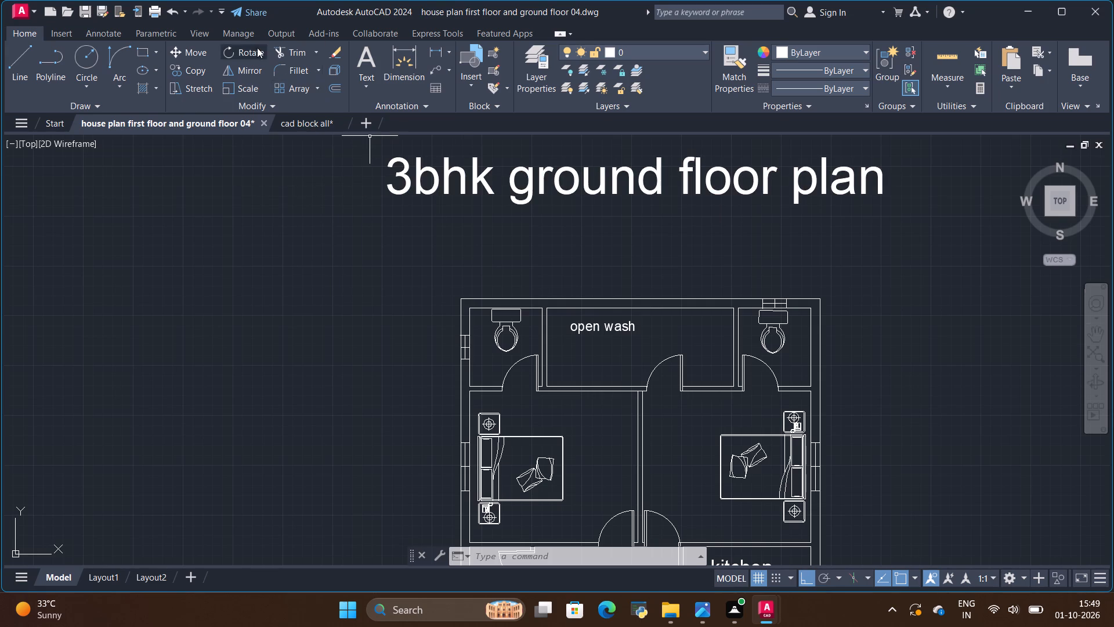
pyautogui.click(414, 61)
pyautogui.scroll(1, 466, 313)
pyautogui.click(471, 308)
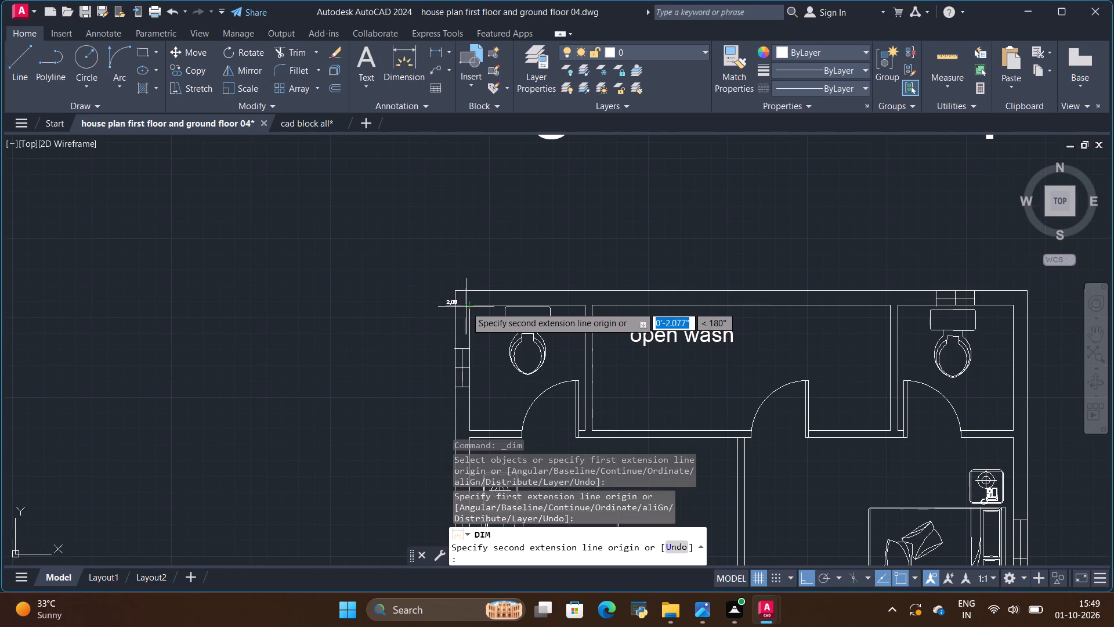
pyautogui.click(454, 307)
pyautogui.scroll(4, 450, 265)
pyautogui.click(455, 264)
# Examine the new wall-thickness dimension's text and arrows, close up and against the whole plan.
pyautogui.scroll(-2, 457, 248)
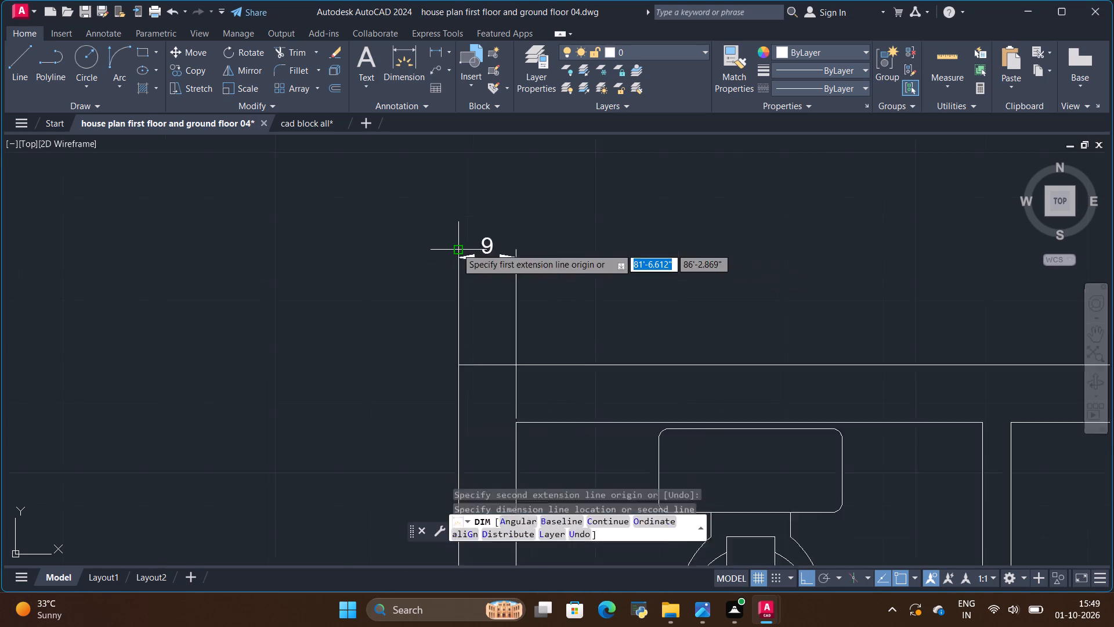
pyautogui.scroll(-2, 564, 272)
pyautogui.scroll(2, 538, 265)
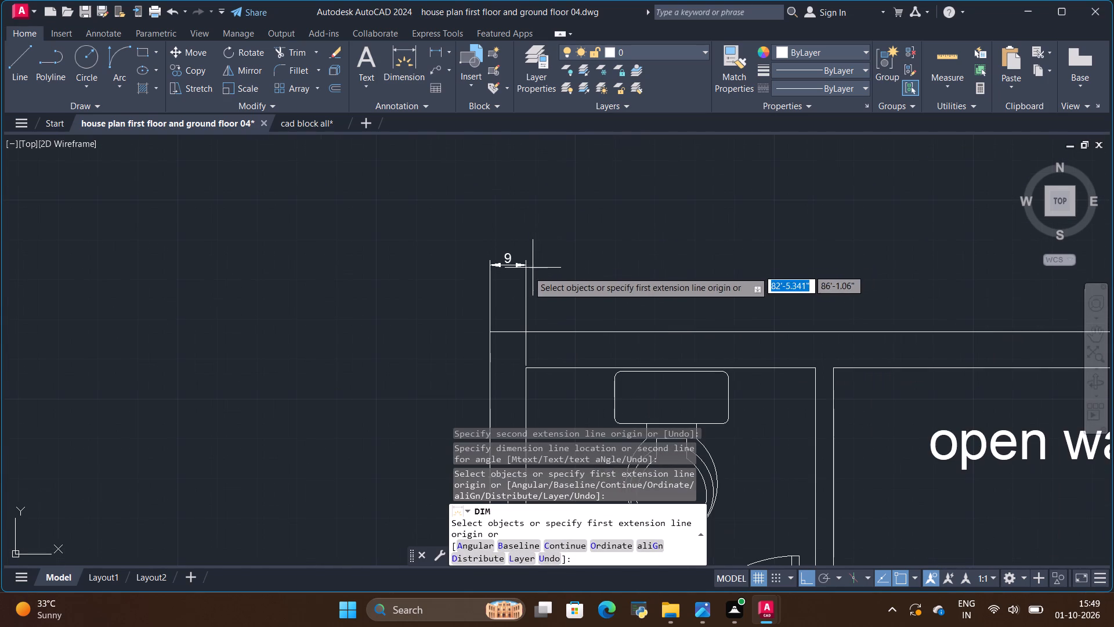
pyautogui.scroll(-6, 462, 246)
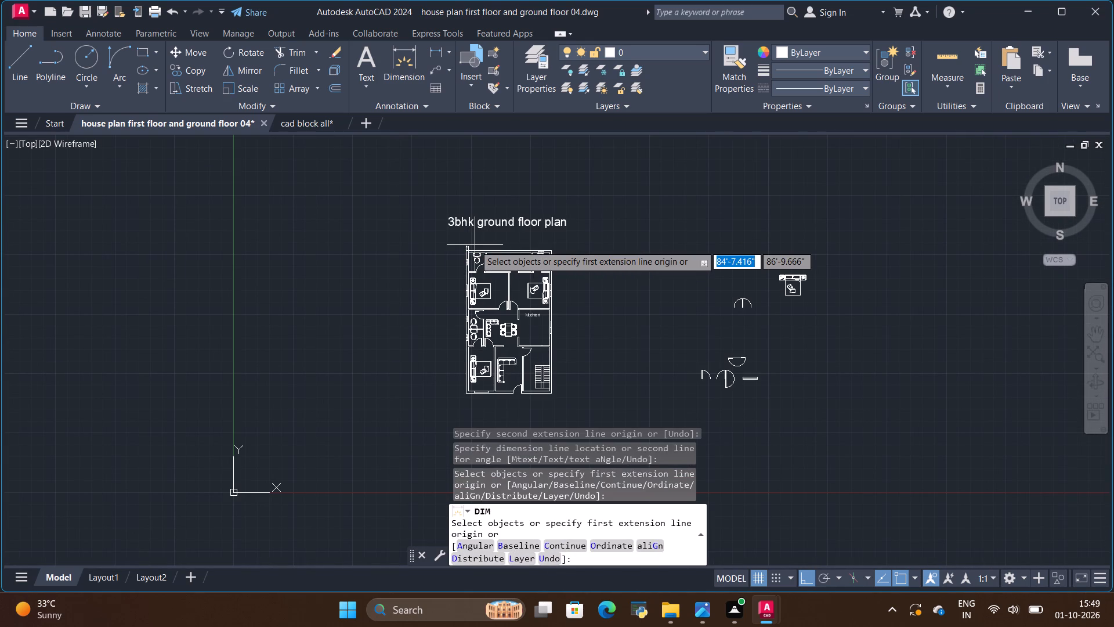
pyautogui.scroll(3, 474, 245)
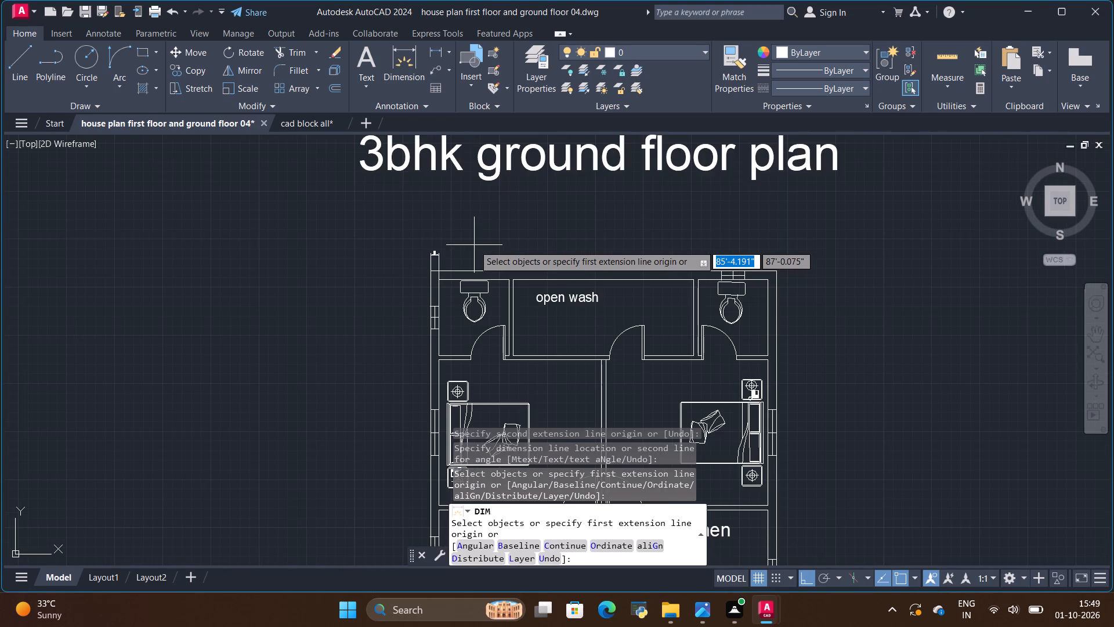
pyautogui.scroll(2, 451, 257)
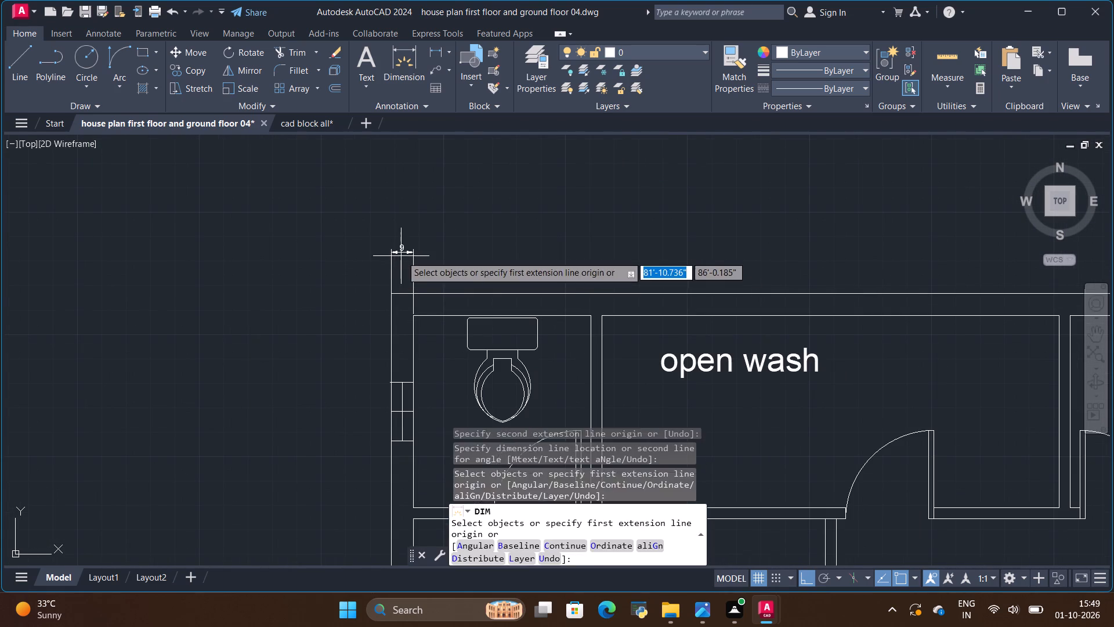
pyautogui.scroll(4, 407, 254)
pyautogui.scroll(-2, 407, 254)
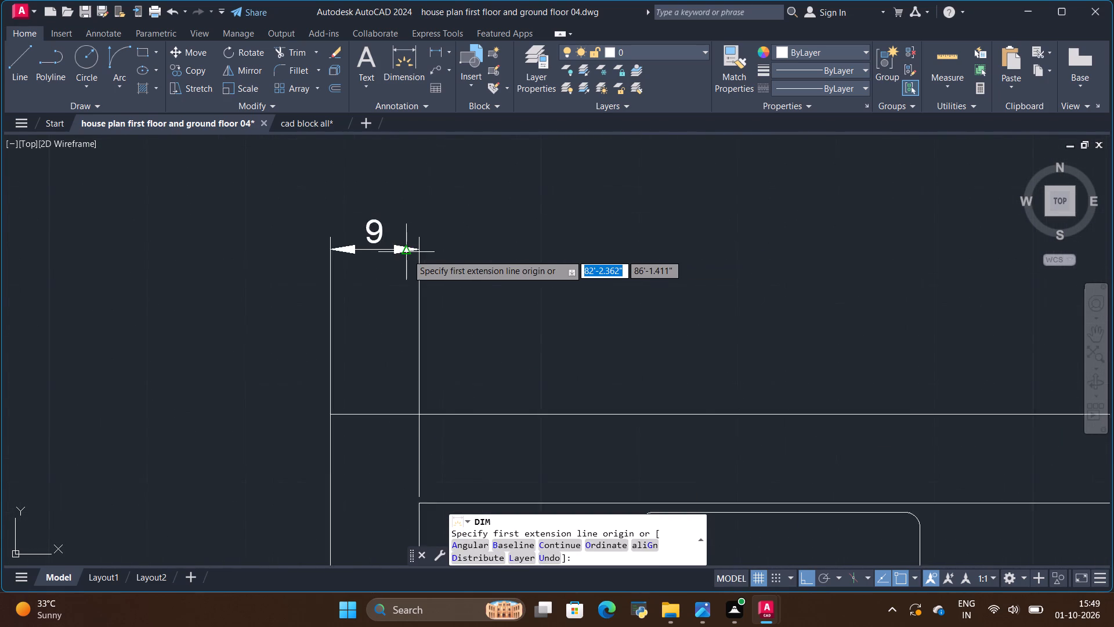
pyautogui.scroll(-2, 407, 254)
pyautogui.scroll(5, 407, 254)
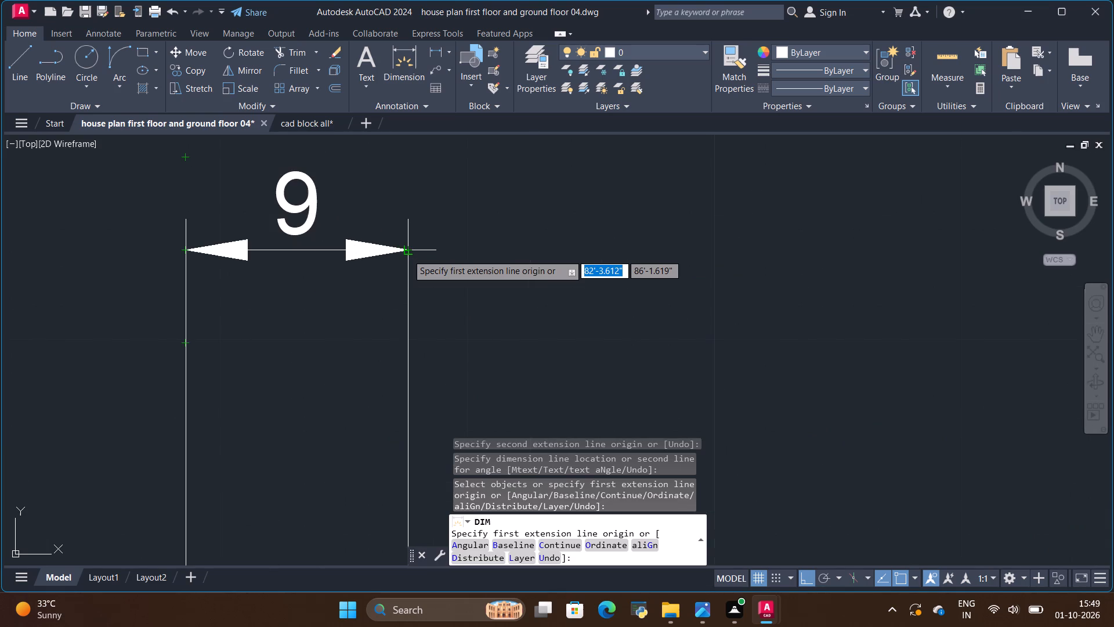
pyautogui.scroll(-1, 407, 254)
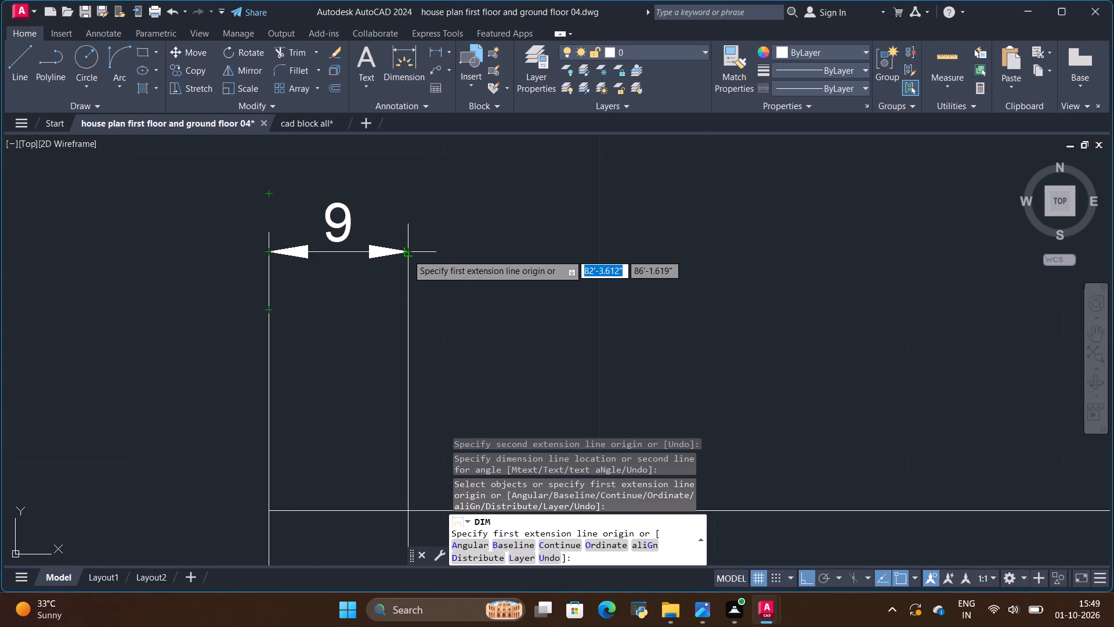
pyautogui.scroll(-1, 407, 254)
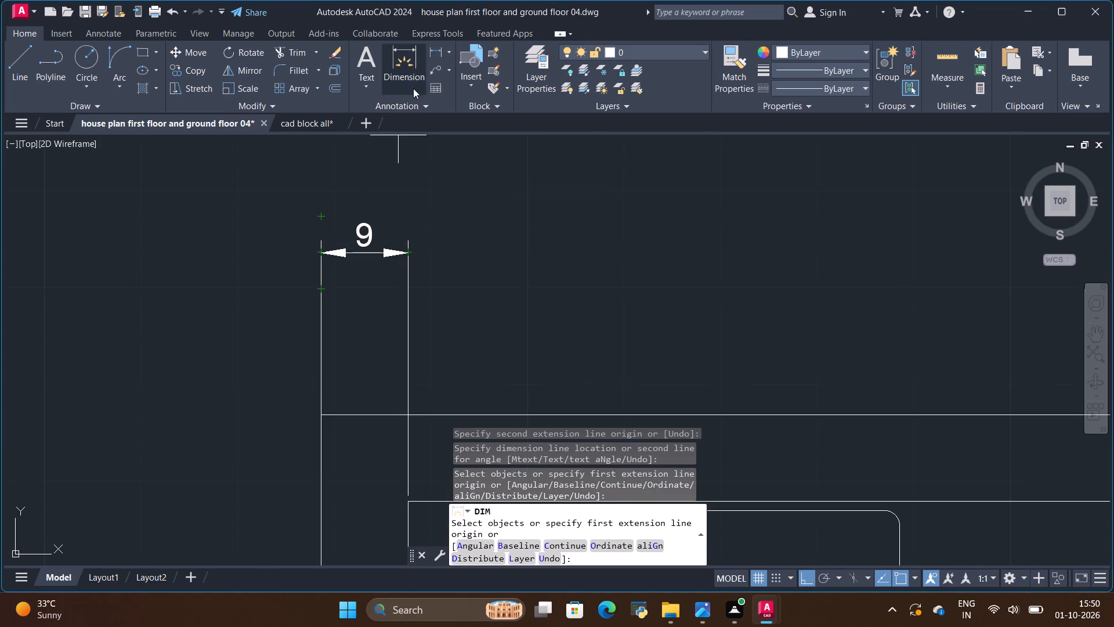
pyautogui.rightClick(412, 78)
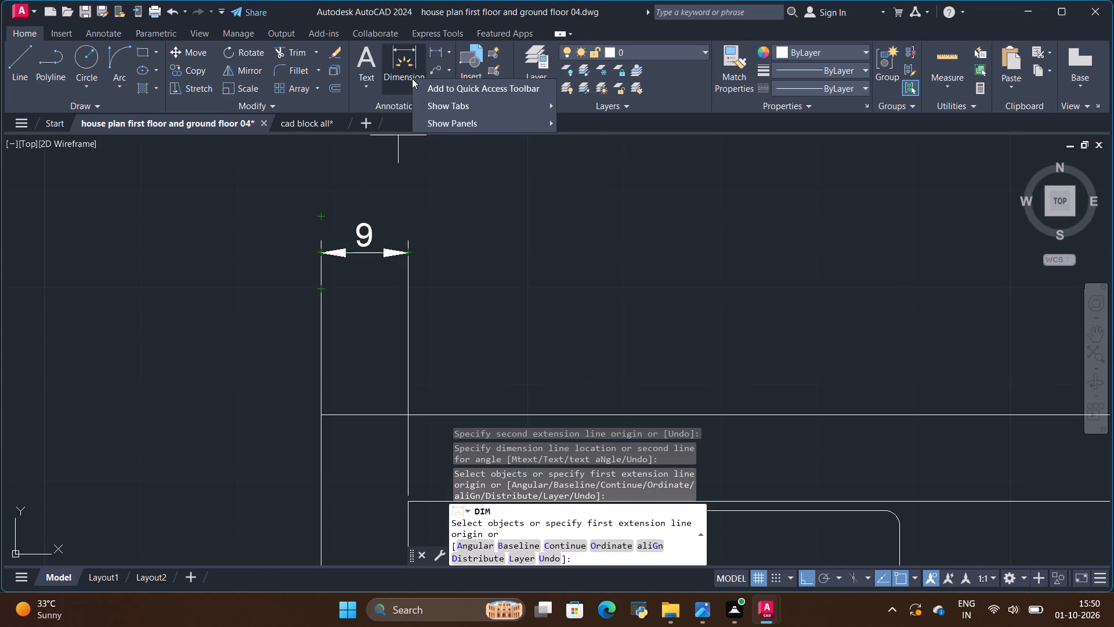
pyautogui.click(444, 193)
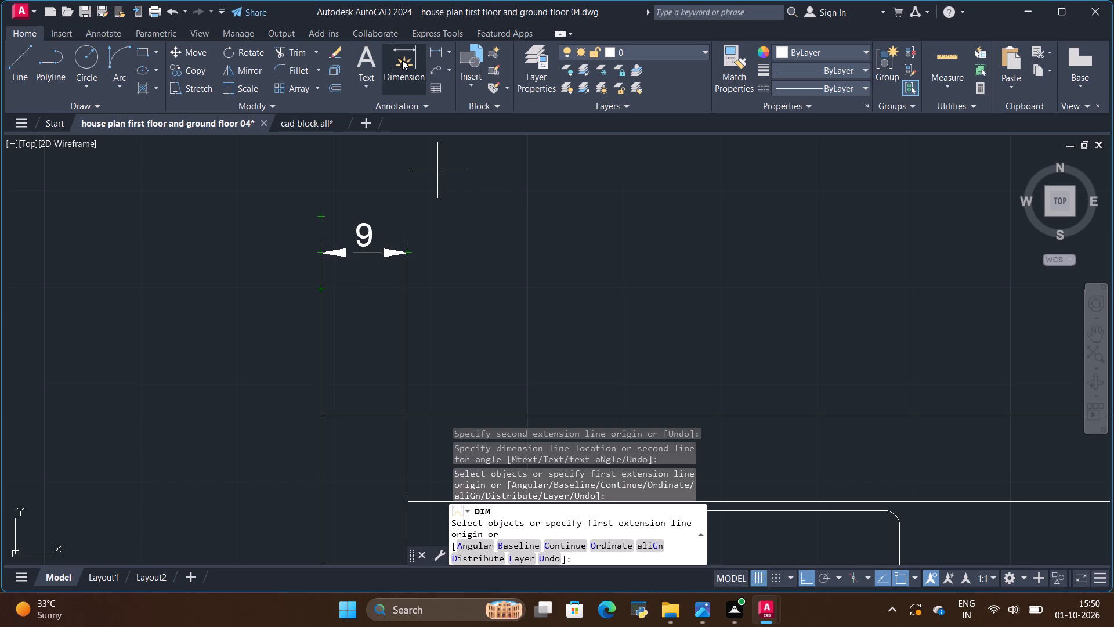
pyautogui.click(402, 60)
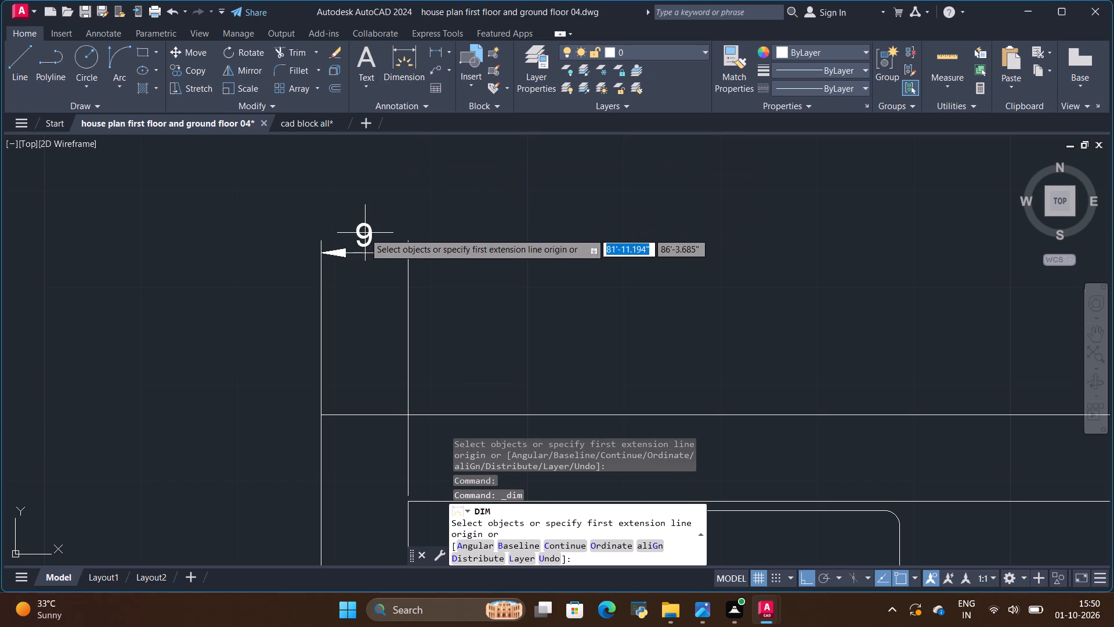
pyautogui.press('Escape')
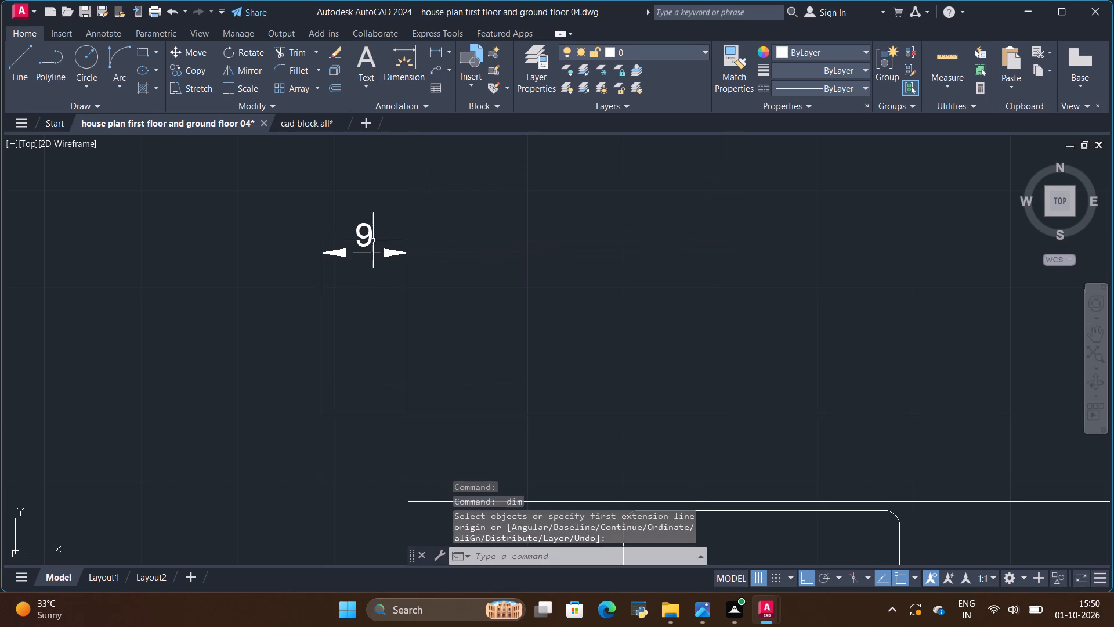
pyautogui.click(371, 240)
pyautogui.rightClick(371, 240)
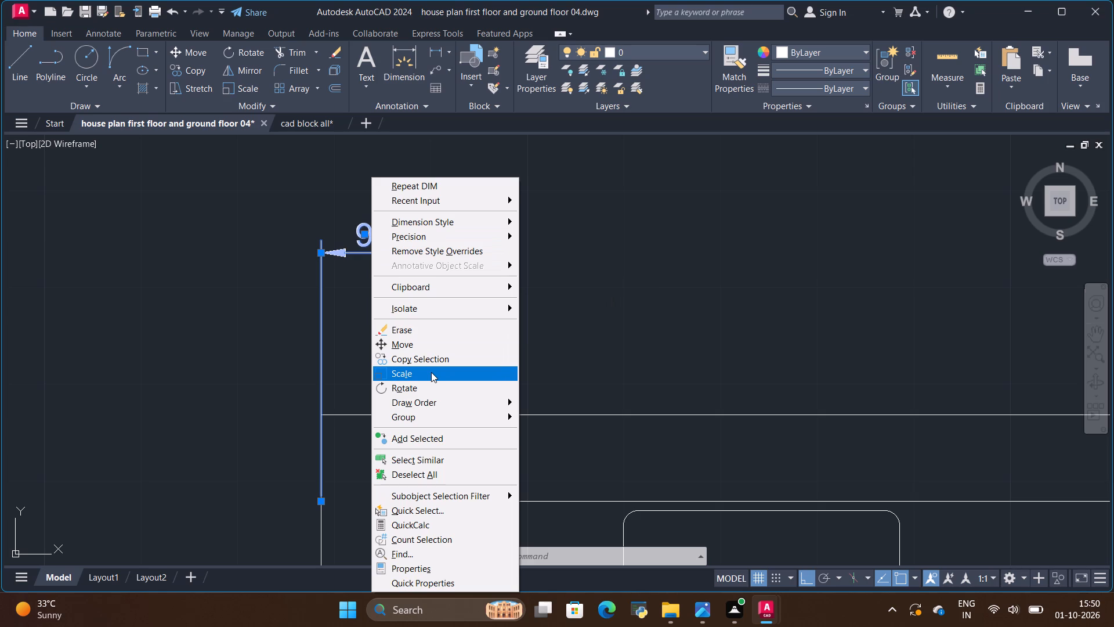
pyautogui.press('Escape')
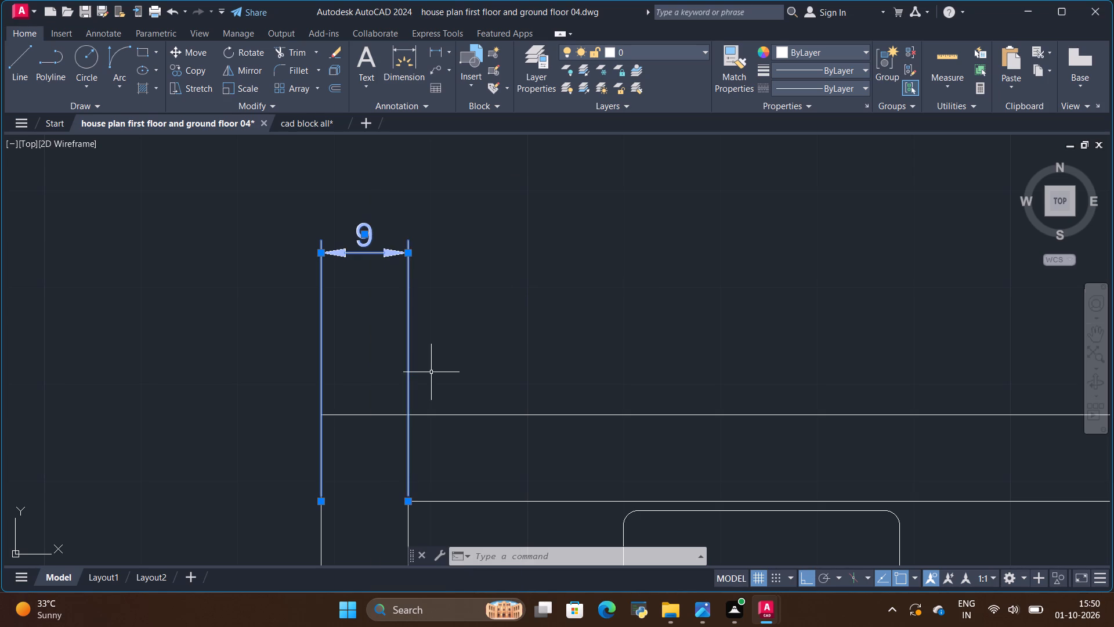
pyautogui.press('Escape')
# Examine the whole plan and the walls of its upper rooms, ending at the upper-left toilet's corner.
pyautogui.scroll(-5, 237, 336)
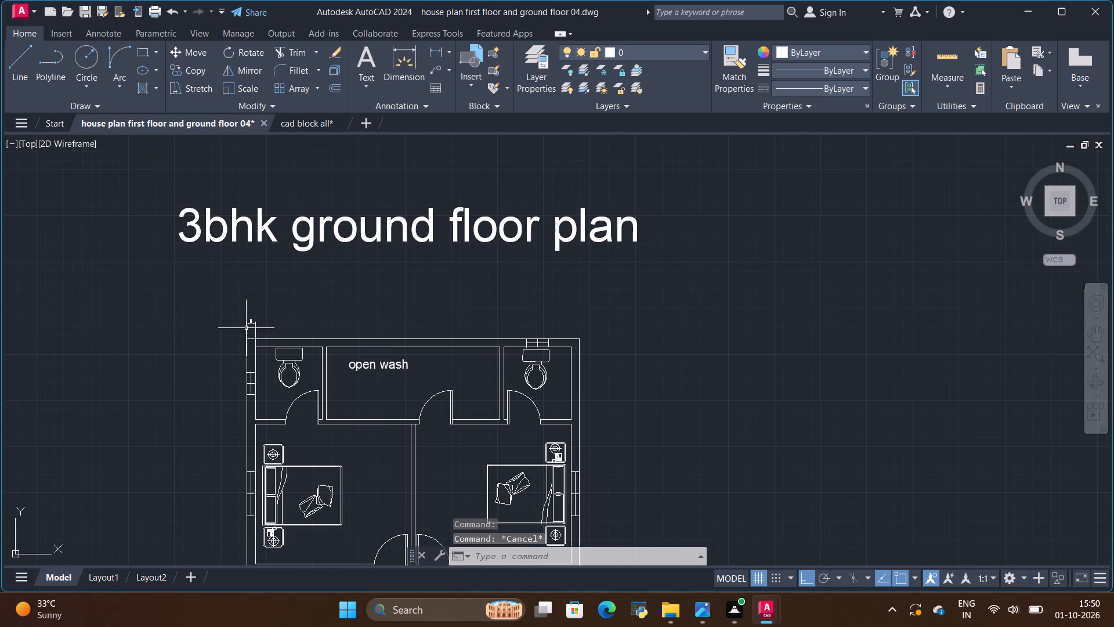
pyautogui.scroll(1, 266, 354)
pyautogui.scroll(-3, 368, 301)
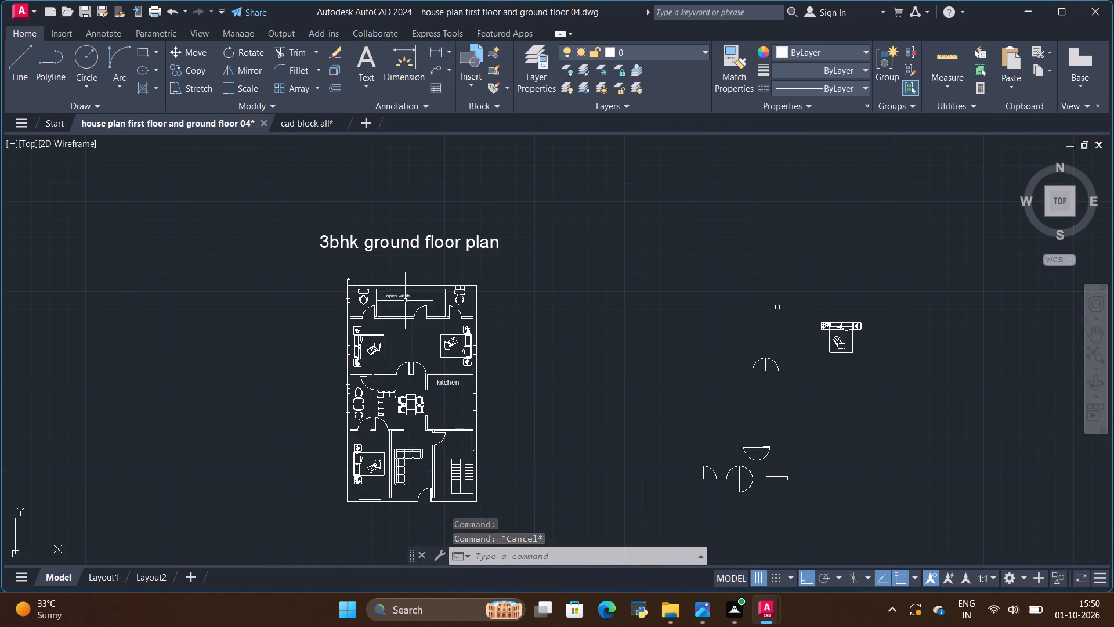
pyautogui.scroll(2, 400, 356)
pyautogui.scroll(1, 429, 313)
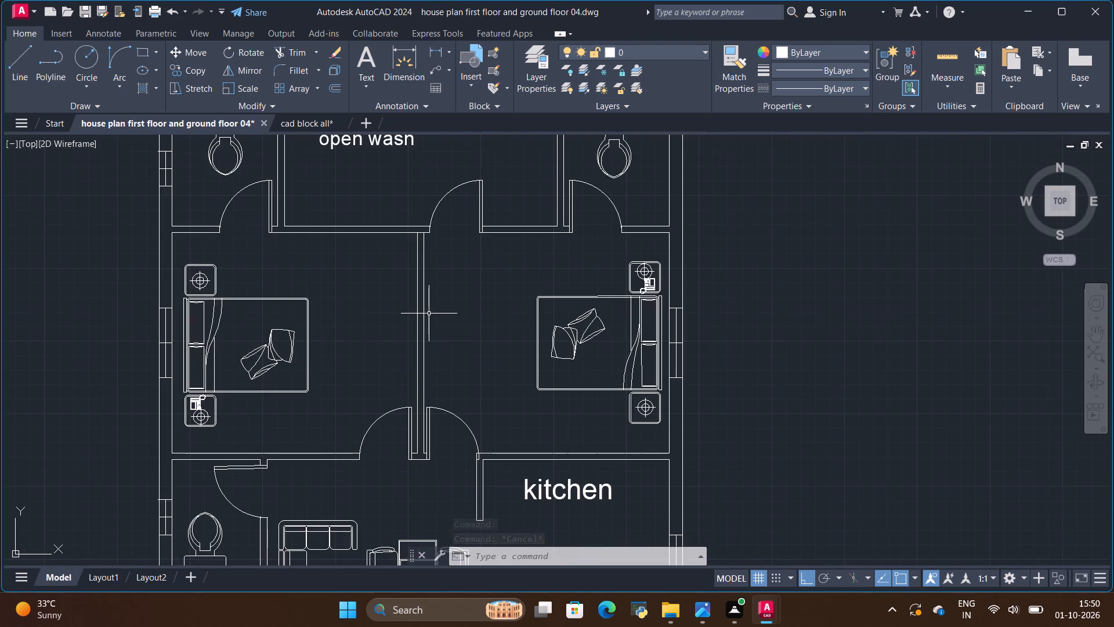
pyautogui.scroll(-1, 429, 313)
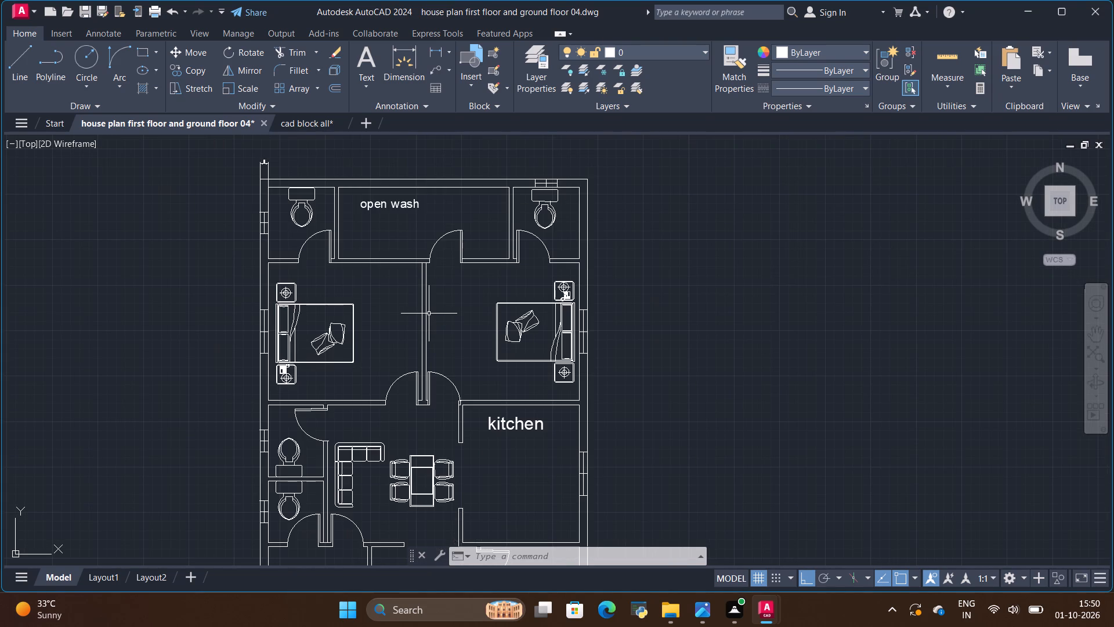
pyautogui.scroll(-2, 429, 309)
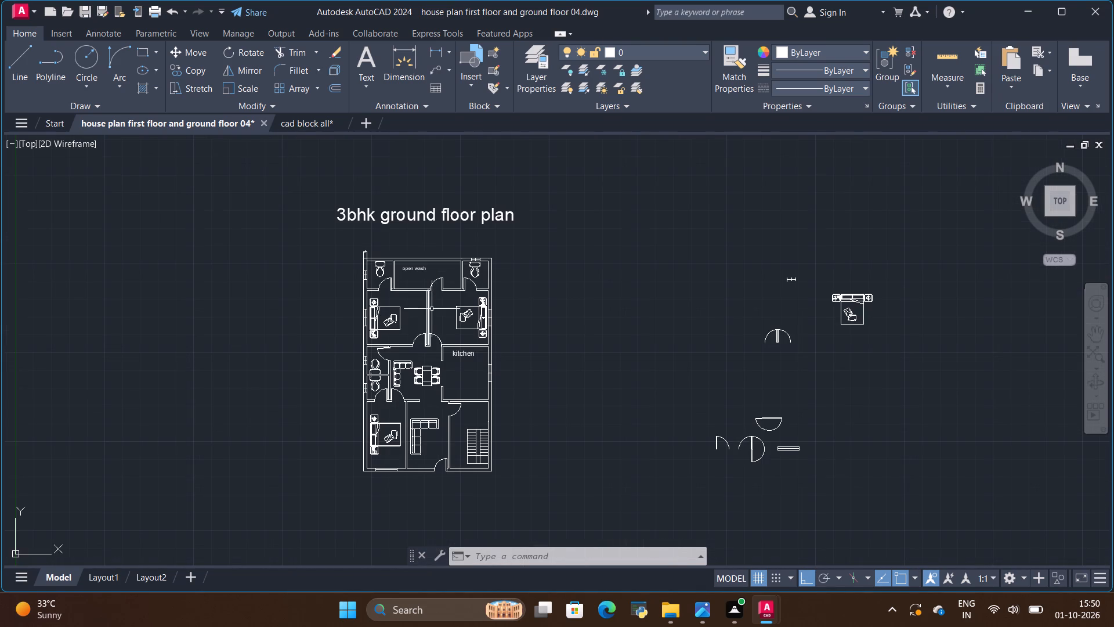
pyautogui.scroll(1, 439, 318)
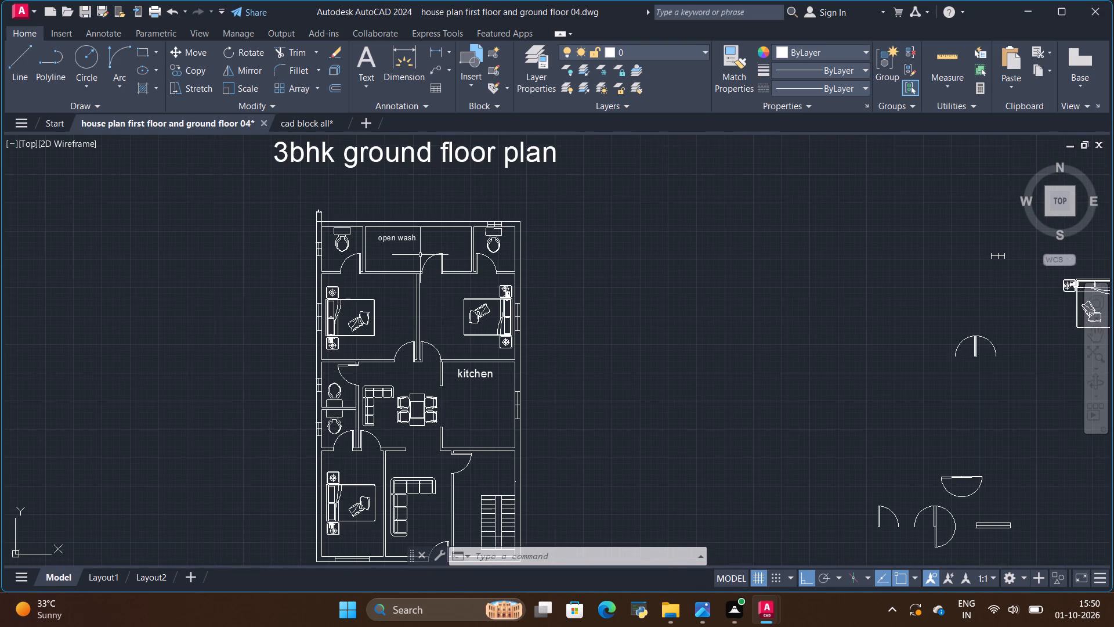
pyautogui.scroll(4, 332, 219)
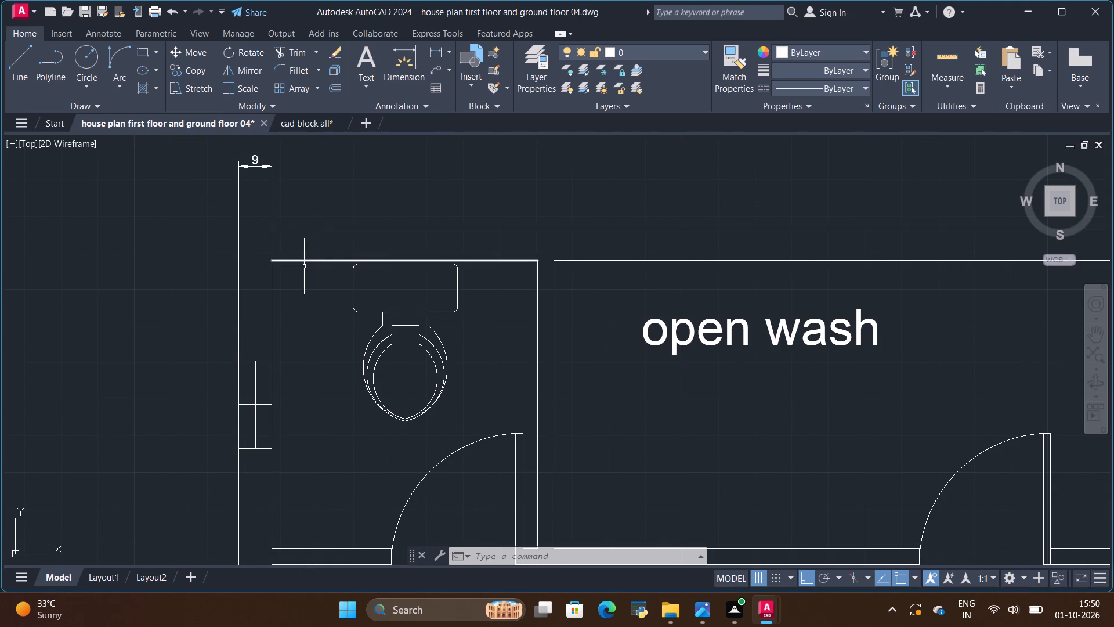
pyautogui.scroll(1, 298, 266)
pyautogui.scroll(-2, 297, 266)
pyautogui.scroll(1, 284, 262)
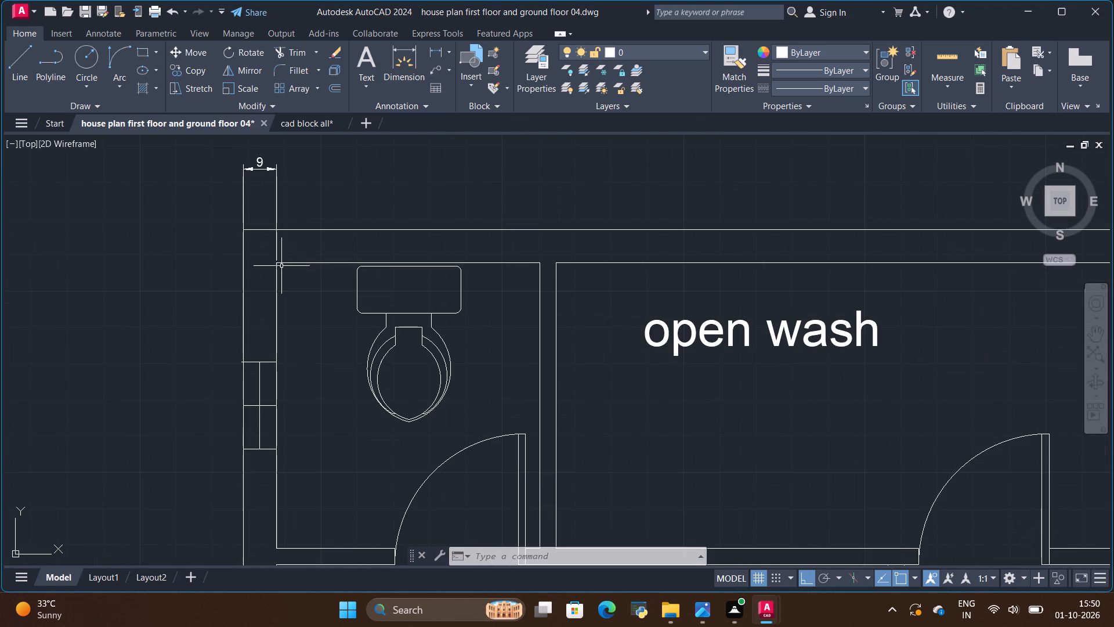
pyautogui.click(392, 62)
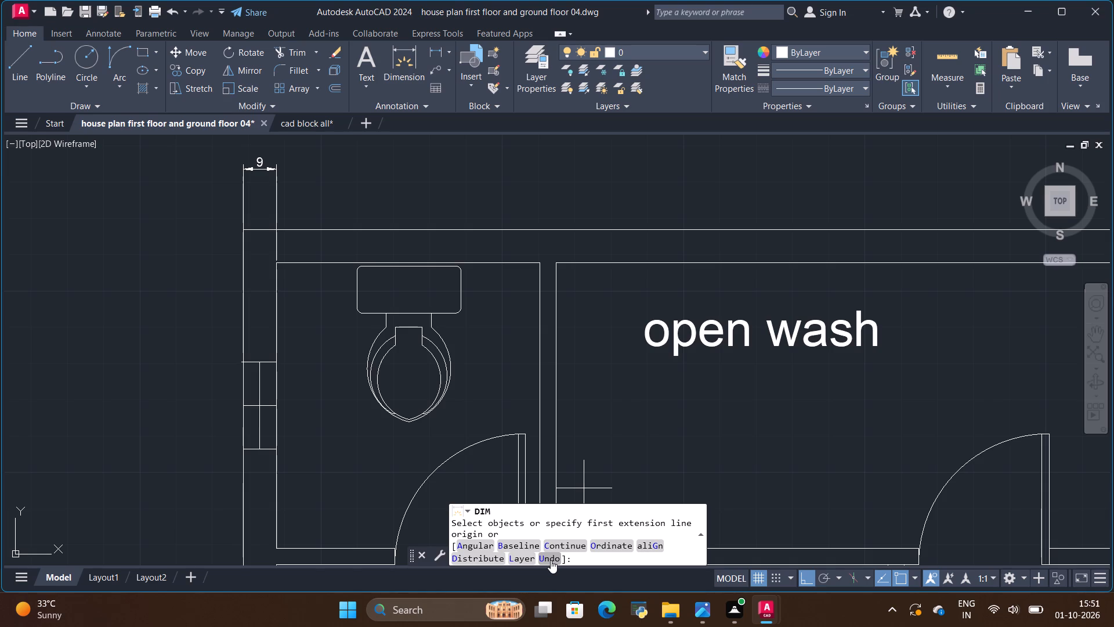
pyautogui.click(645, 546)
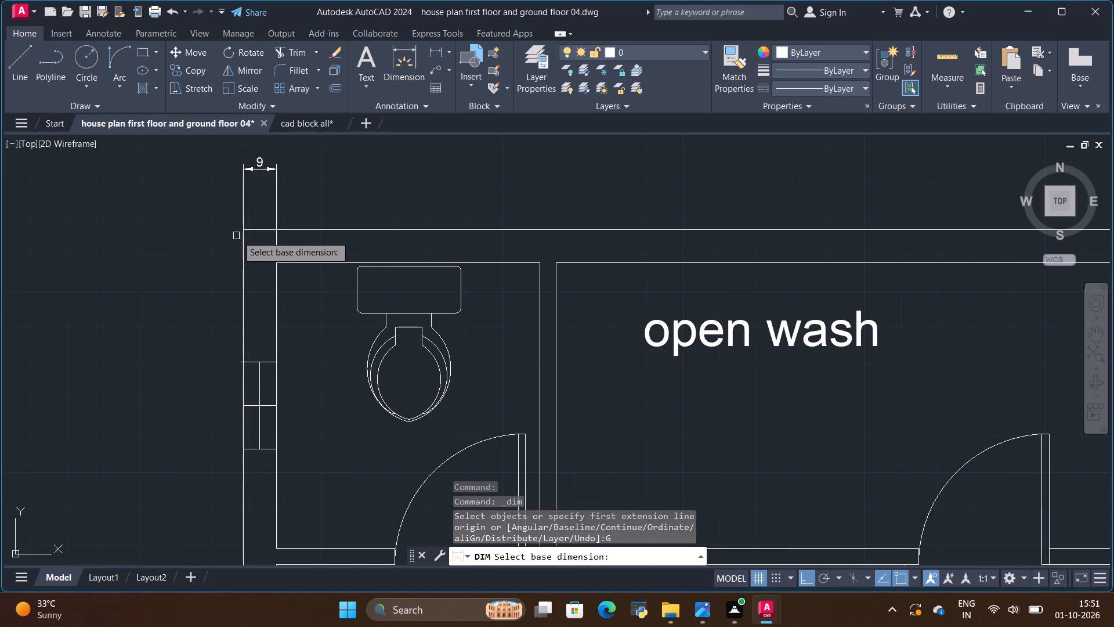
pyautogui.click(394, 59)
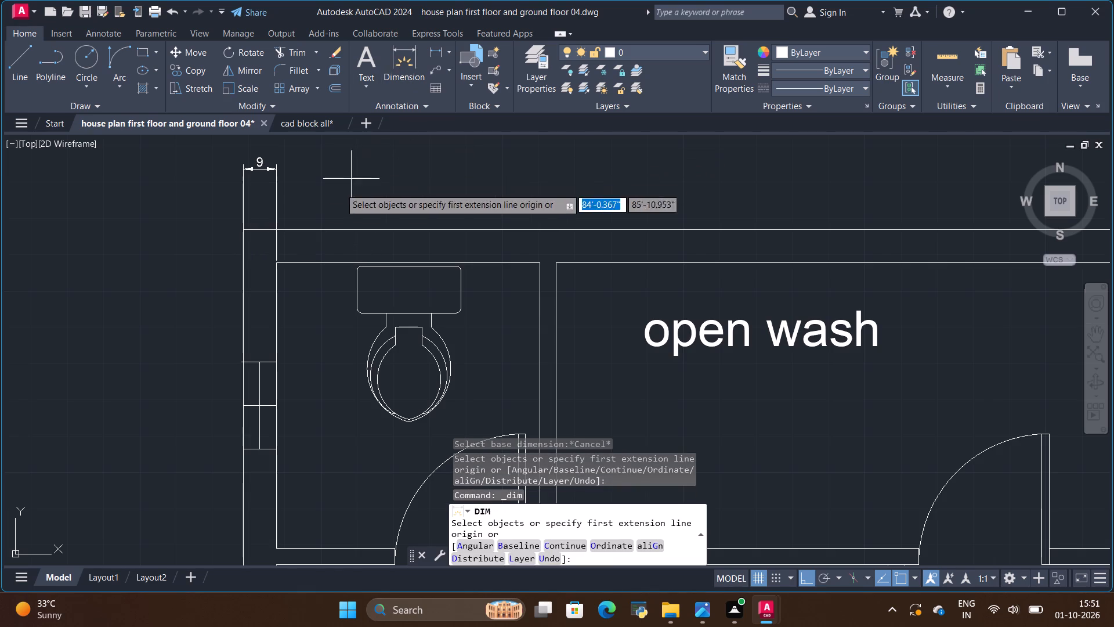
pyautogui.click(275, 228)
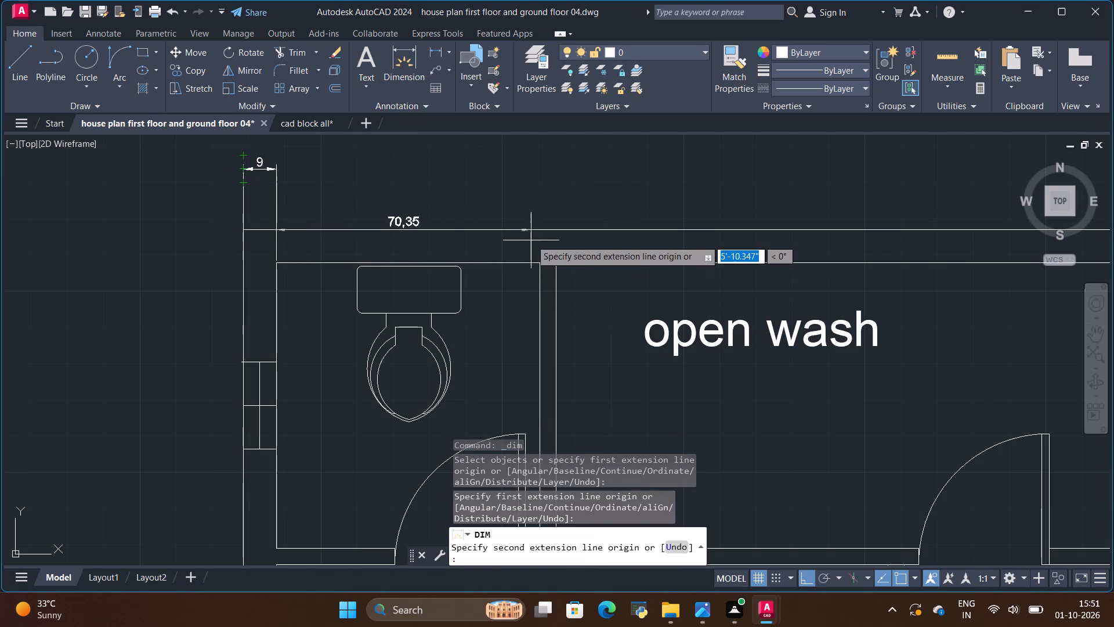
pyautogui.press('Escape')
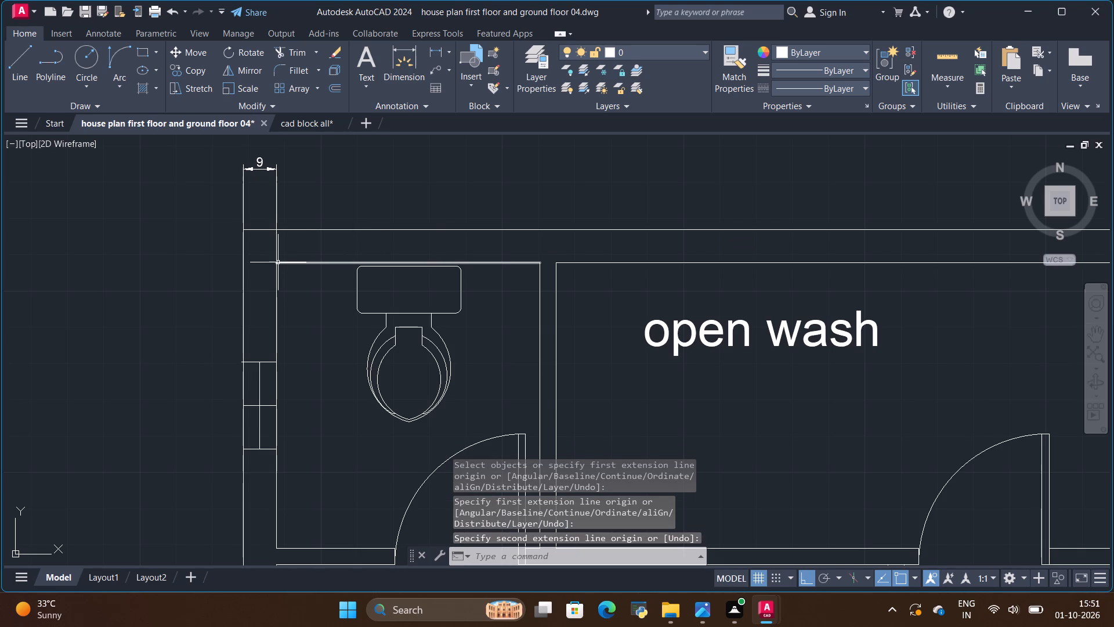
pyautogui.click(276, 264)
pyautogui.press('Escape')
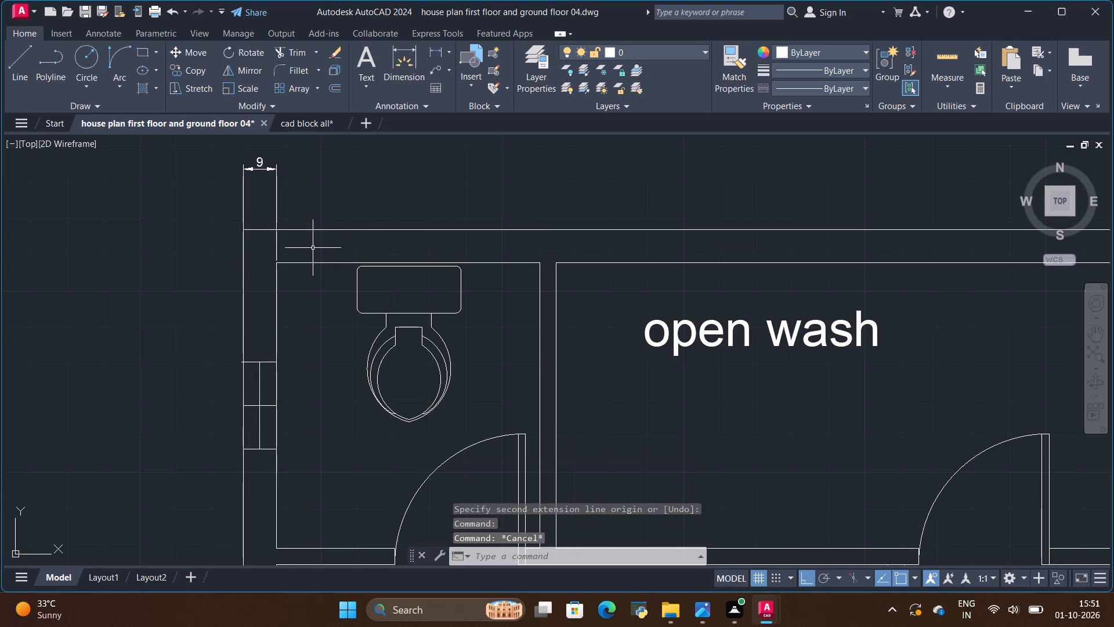
# Dimension the inside width of the upper-left toilet, placing it above the plan in line with the outer-wall thickness dimension.
pyautogui.click(402, 61)
pyautogui.scroll(2, 256, 262)
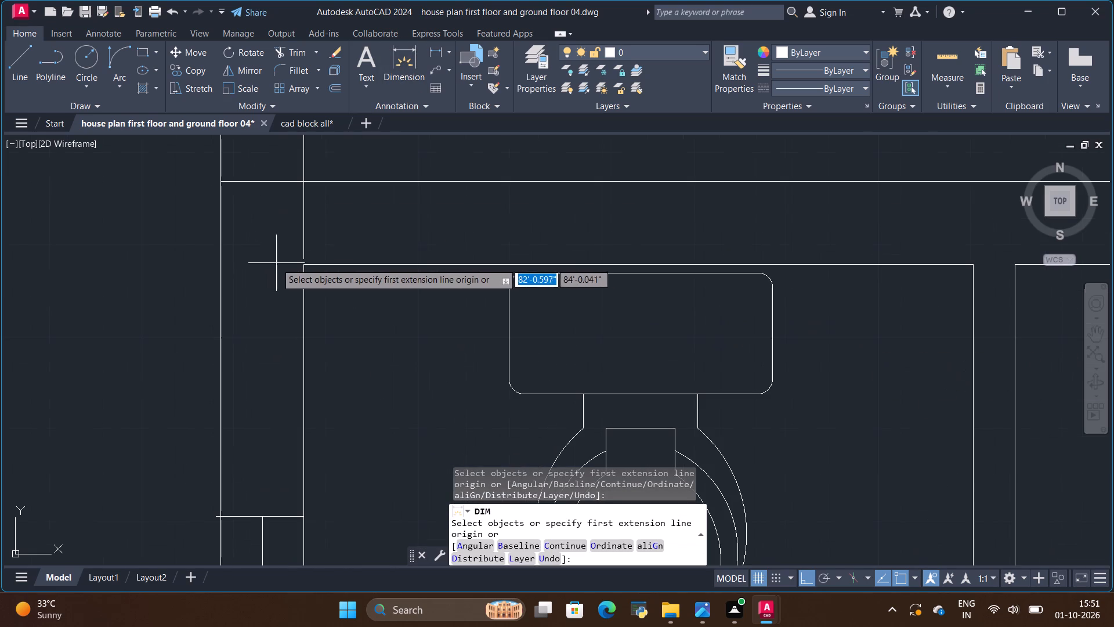
pyautogui.click(306, 265)
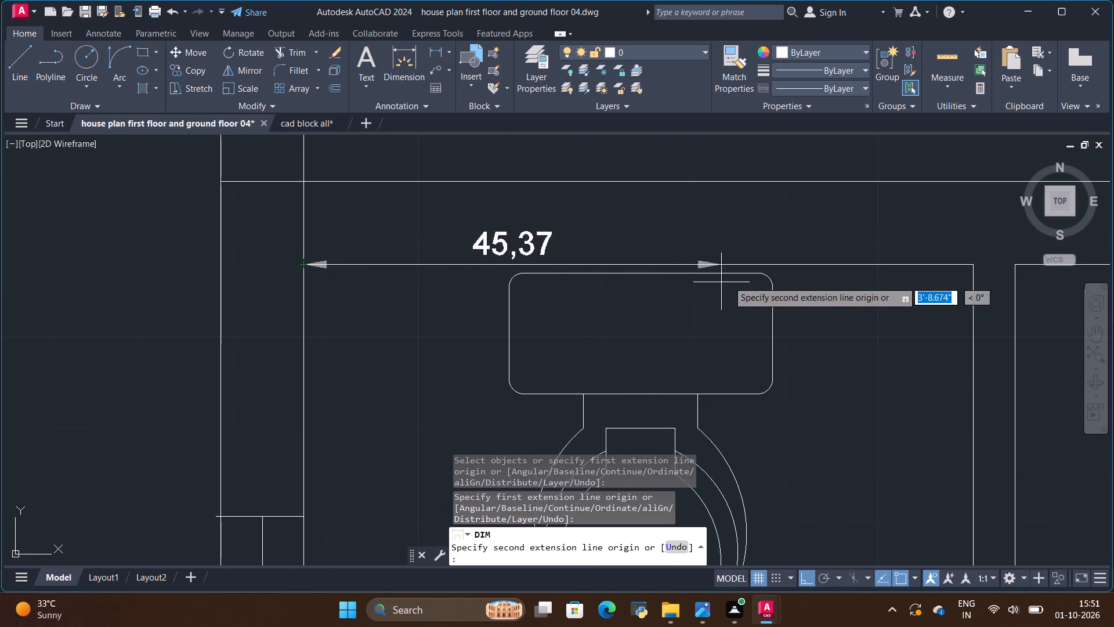
pyautogui.click(977, 267)
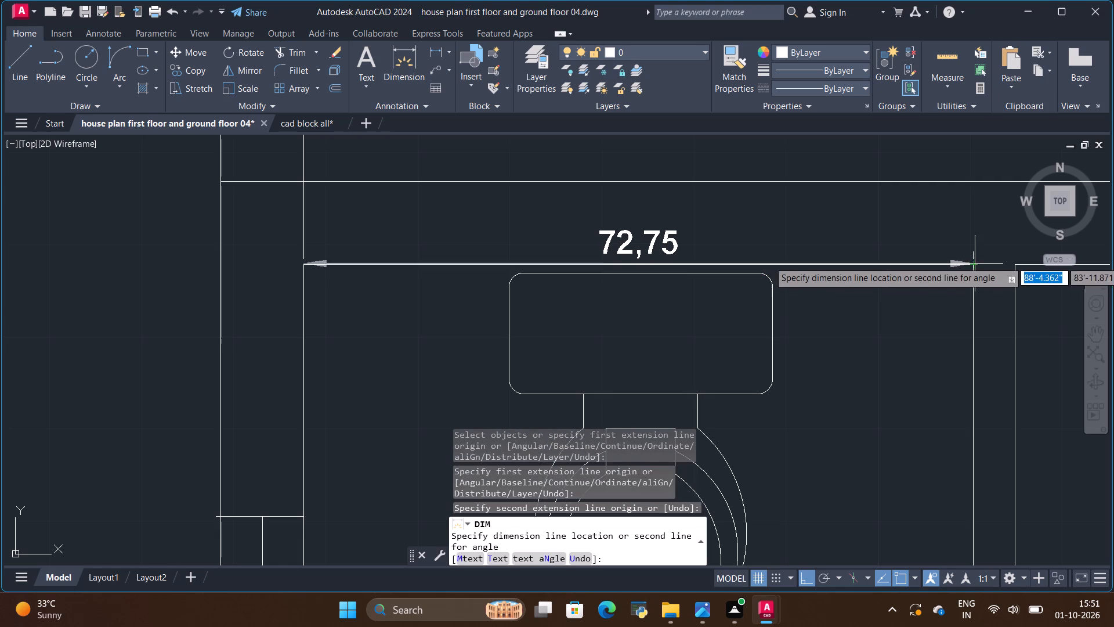
pyautogui.scroll(-2, 970, 248)
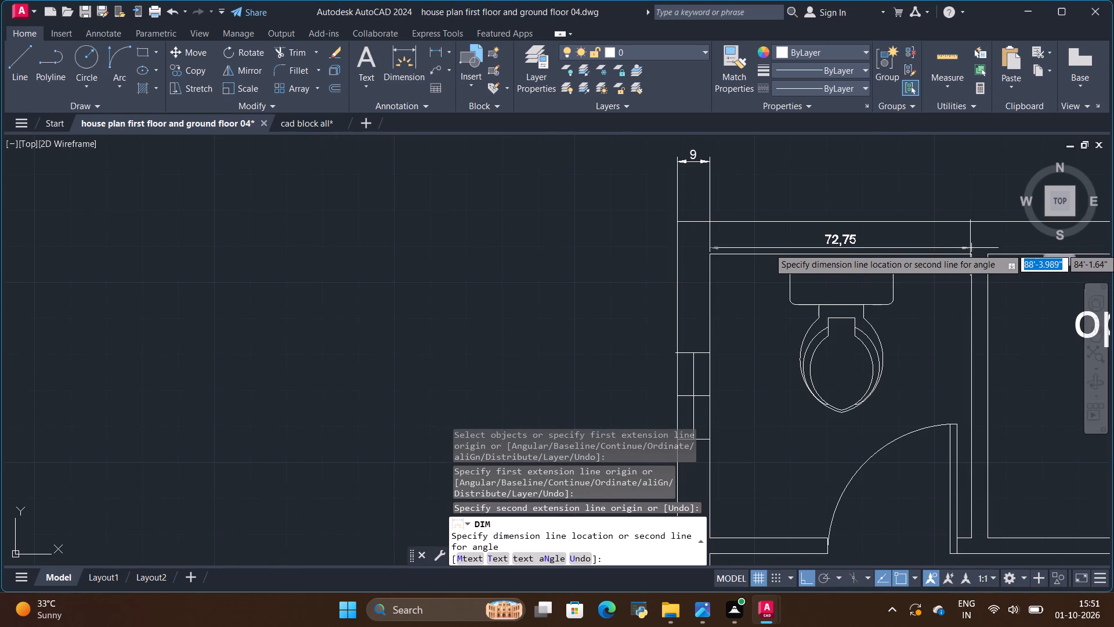
pyautogui.click(930, 163)
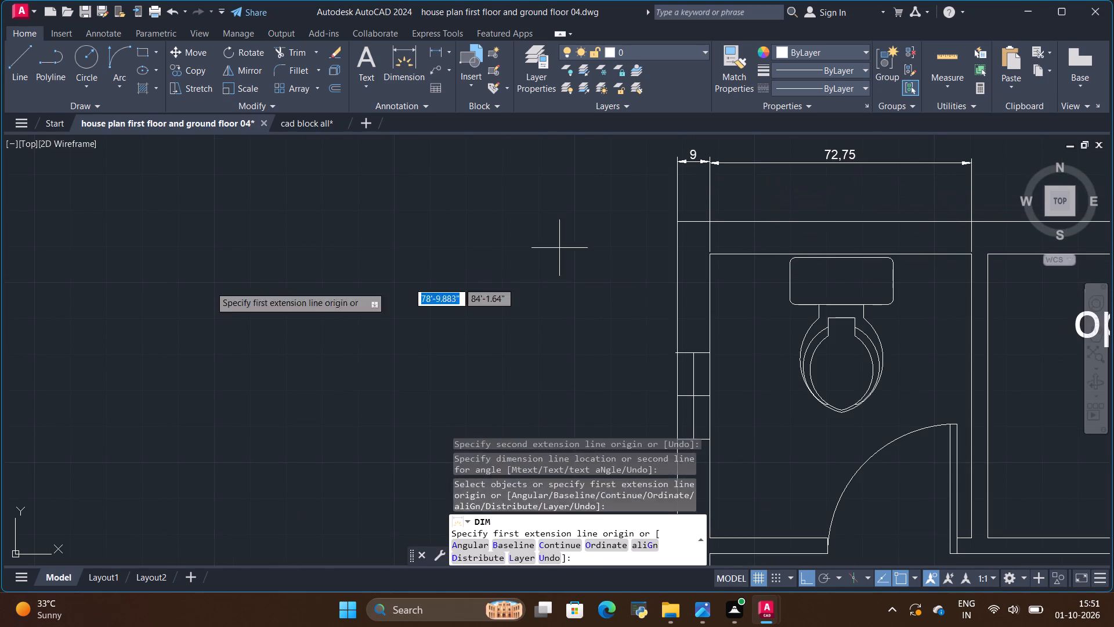
# Dimension the thickness of the partition between the upper-left toilet and the open wash, in line with the dimensions above the plan.
pyautogui.scroll(-2, 131, 297)
pyautogui.scroll(2, 480, 269)
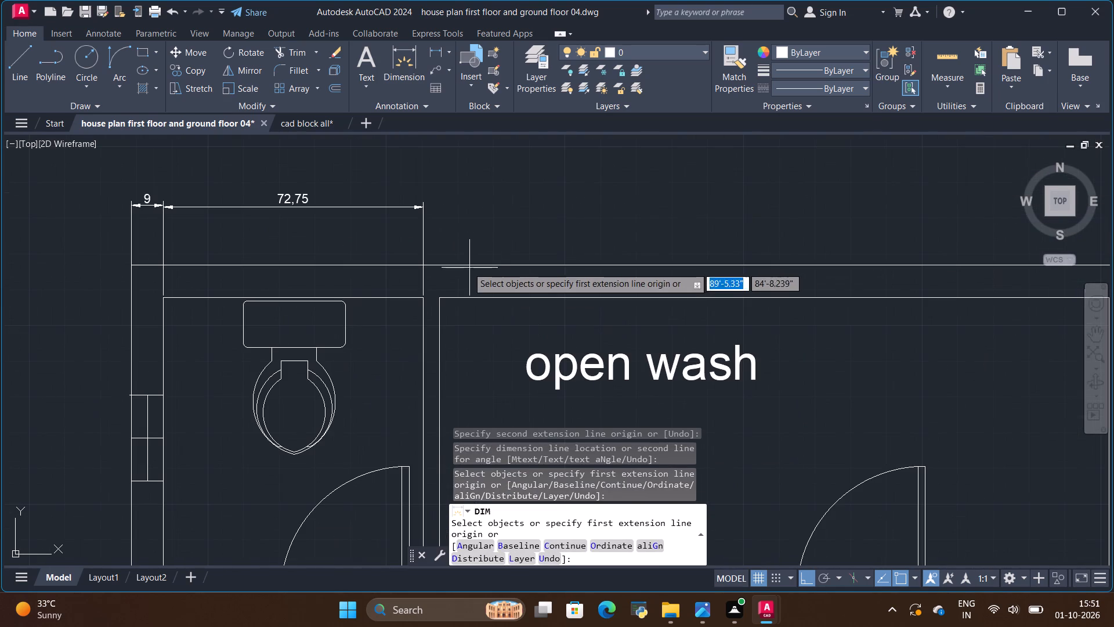
pyautogui.scroll(1, 406, 250)
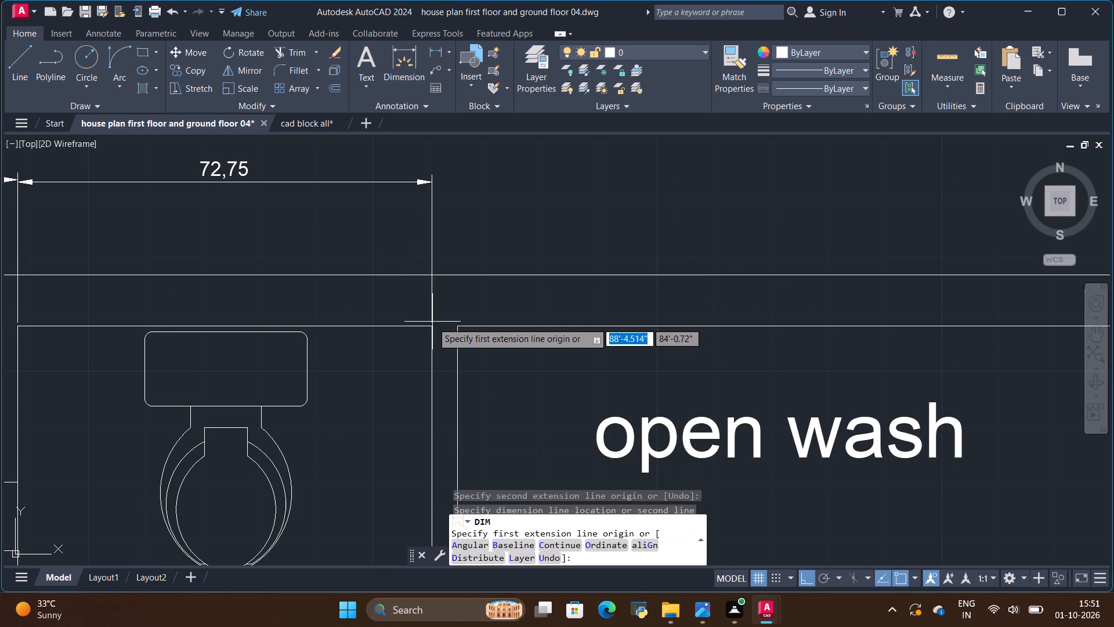
pyautogui.click(432, 326)
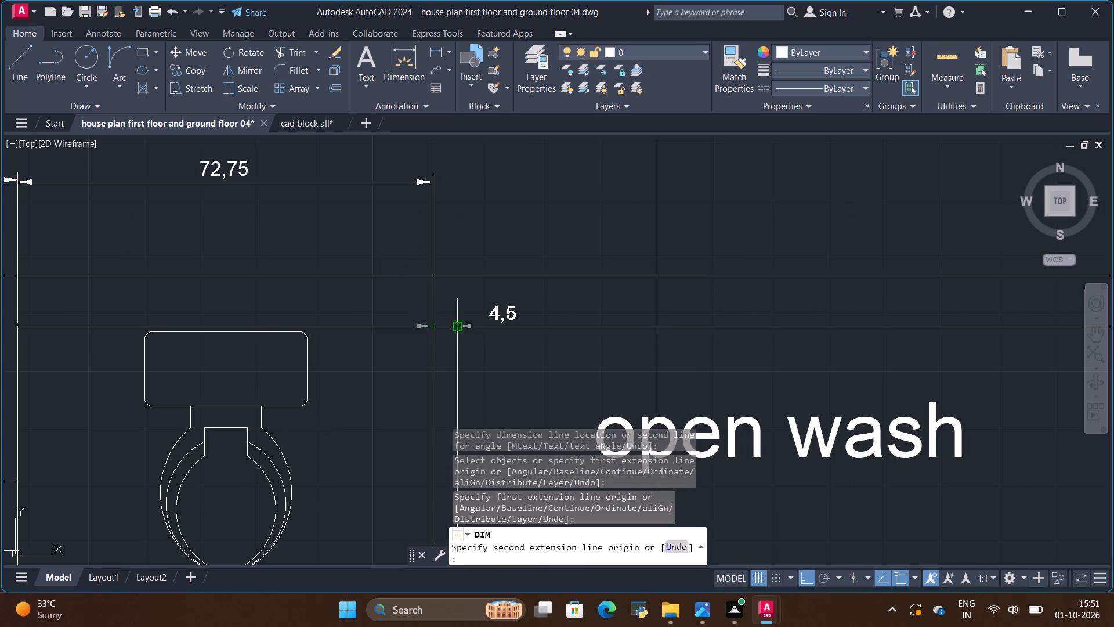
pyautogui.click(457, 323)
pyautogui.click(449, 185)
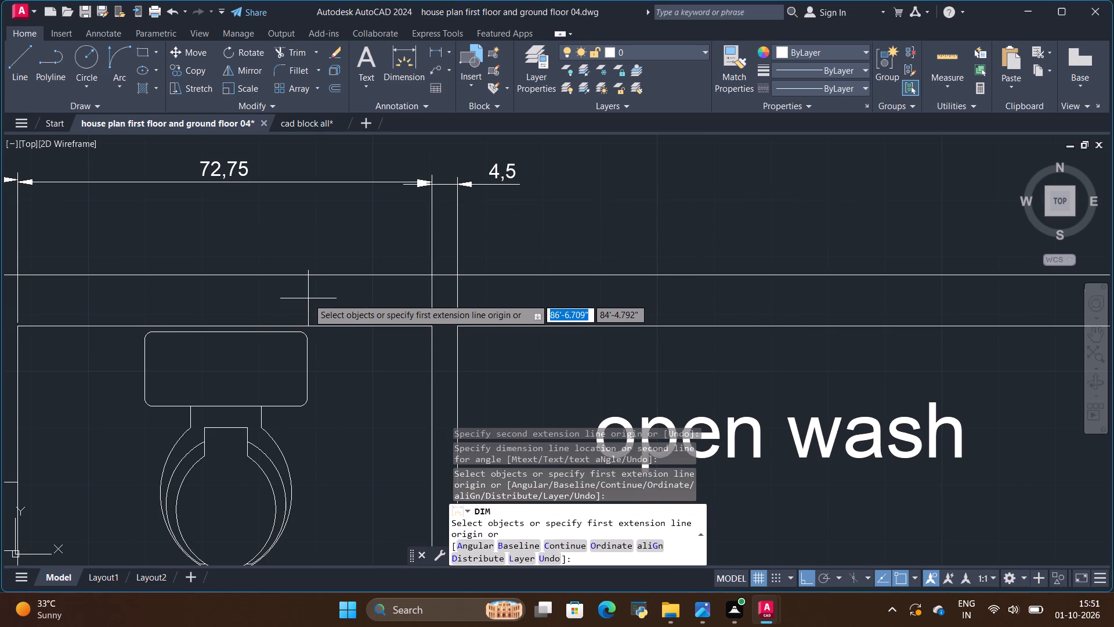
# Dimension the inside width of the open wash along its top wall line, continuing the dimension row above the plan.
pyautogui.scroll(-1, 308, 298)
pyautogui.scroll(2, 433, 293)
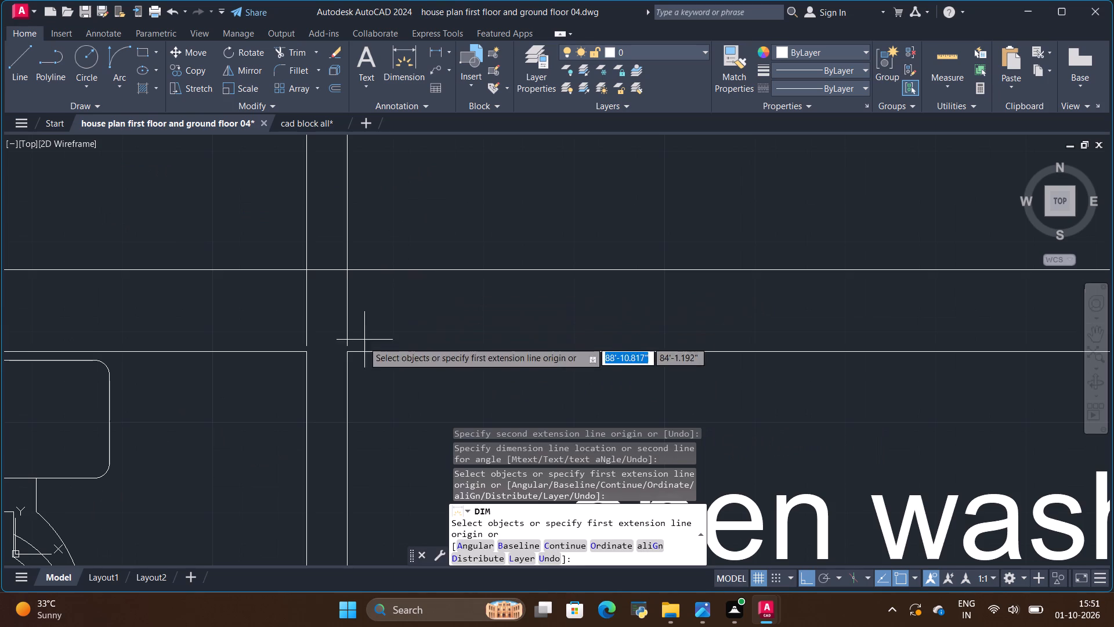
pyautogui.click(406, 349)
pyautogui.scroll(-3, 396, 246)
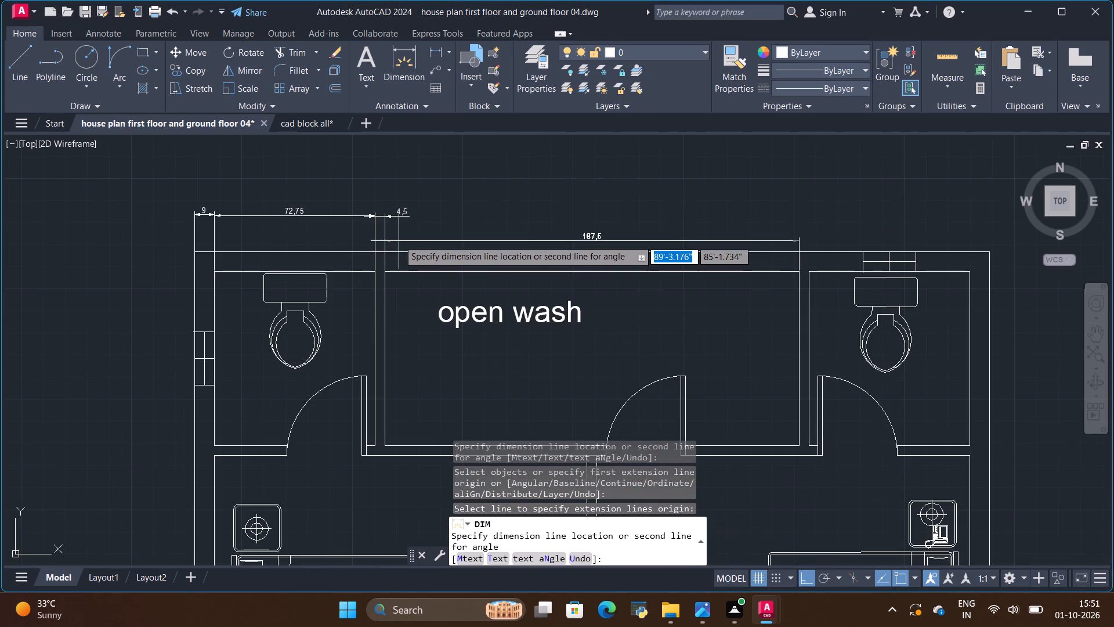
pyautogui.click(397, 215)
# Dimension the thickness of the partition between the open wash and the upper-right toilet, in the same row above the plan.
pyautogui.scroll(1, 823, 249)
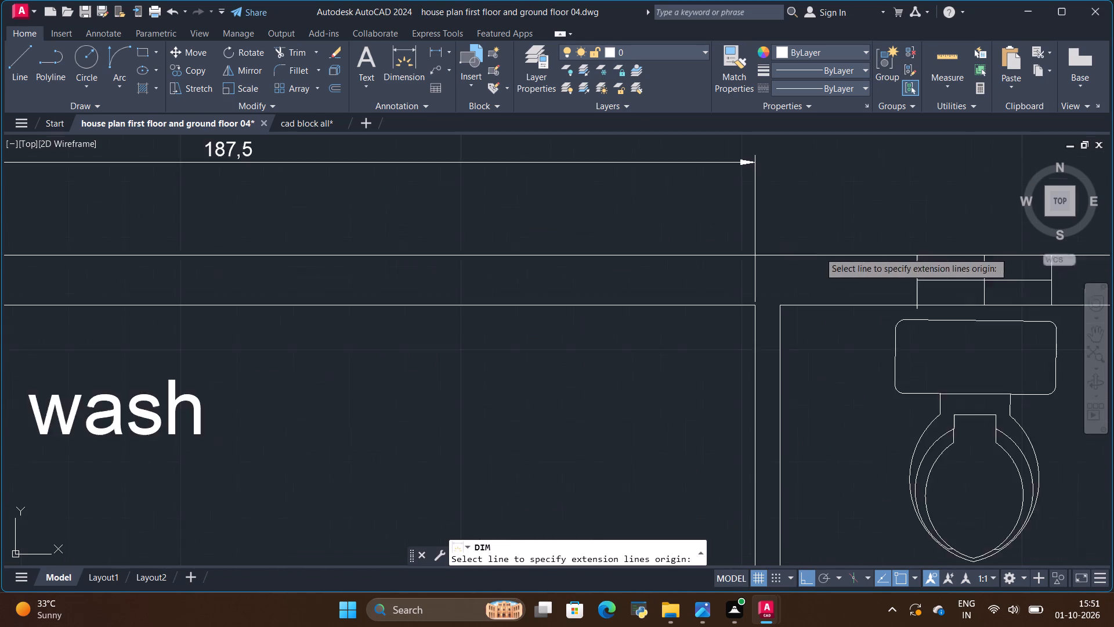
pyautogui.scroll(2, 816, 254)
pyautogui.click(729, 326)
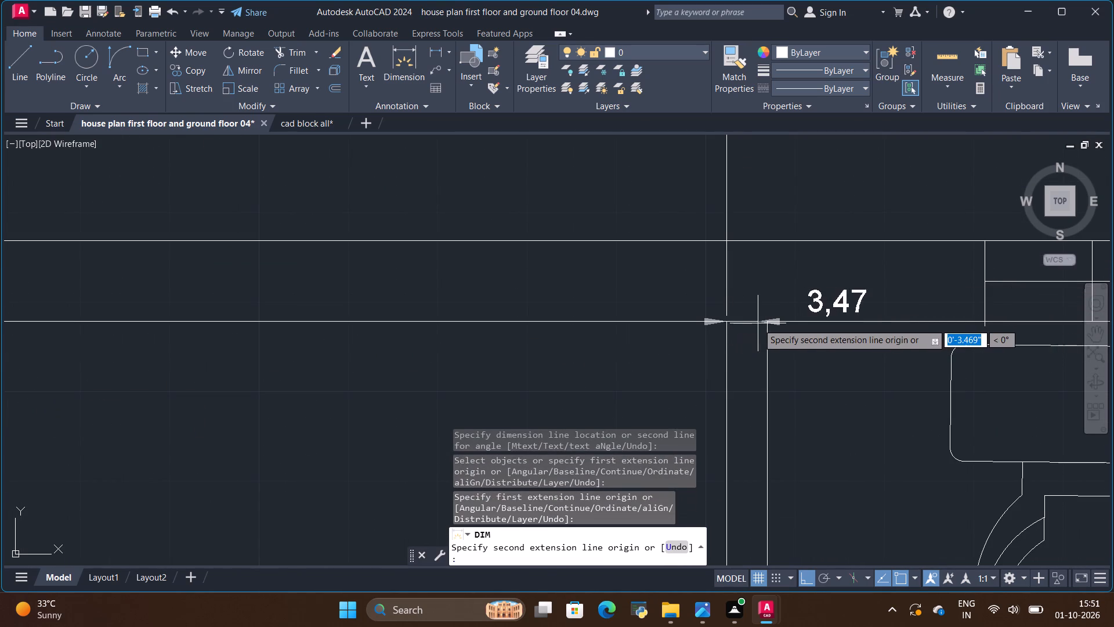
pyautogui.click(764, 323)
pyautogui.scroll(-3, 740, 218)
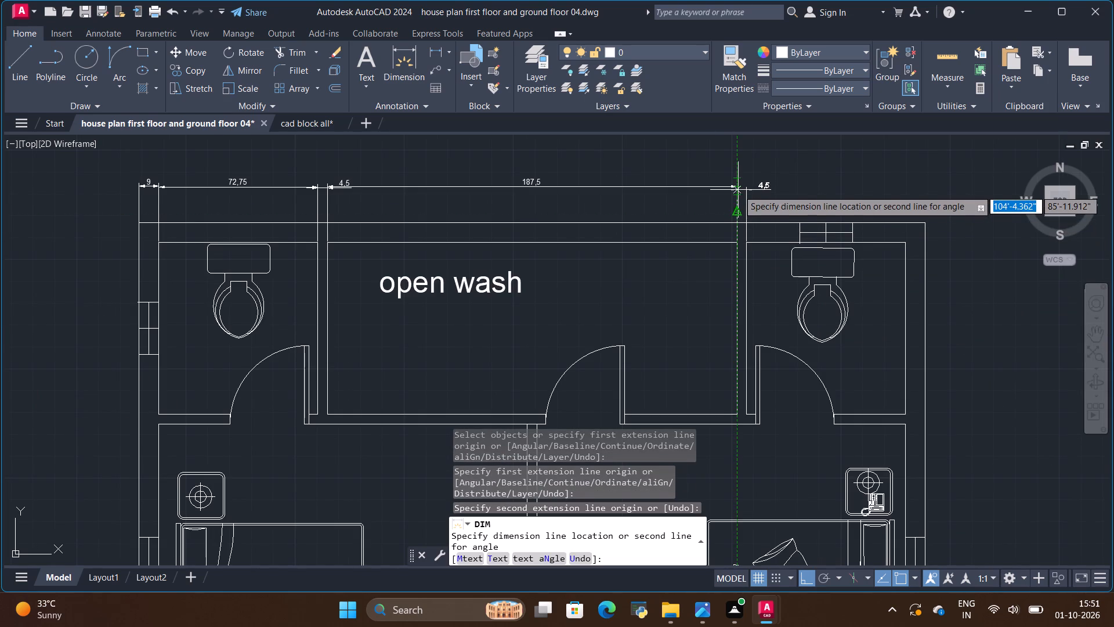
pyautogui.click(738, 189)
# Dimension the inside width of the upper-right toilet along its top wall line, in the same row above the plan.
pyautogui.scroll(3, 759, 206)
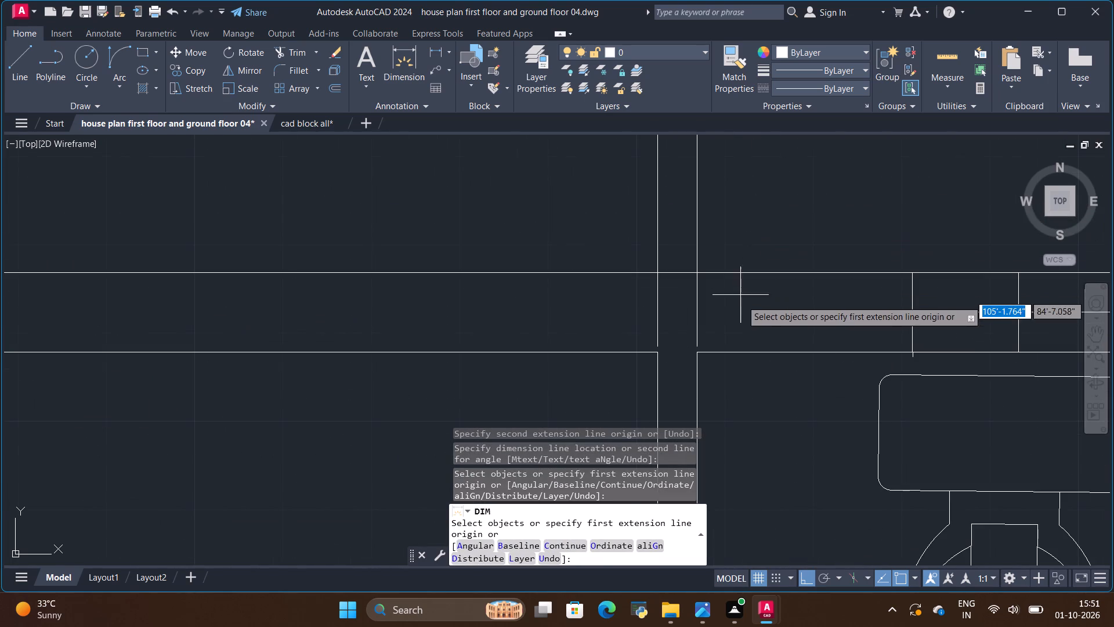
pyautogui.click(757, 352)
pyautogui.scroll(-2, 721, 217)
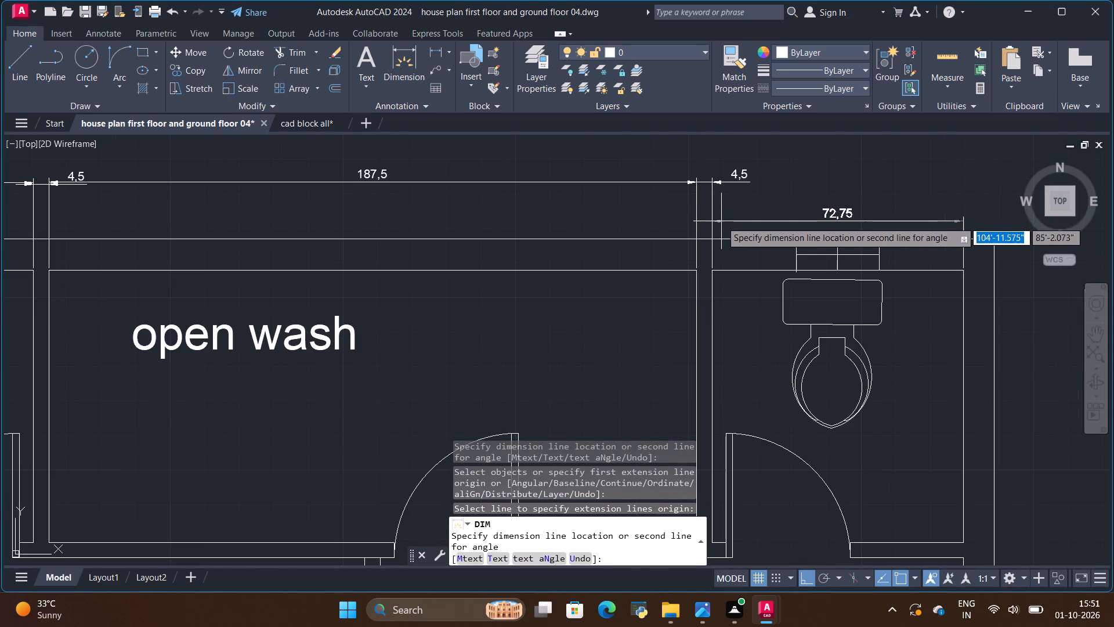
pyautogui.click(716, 181)
# Dimension the thickness of the plan's right outer wall at the upper-right corner, completing the dimension row above the plan.
pyautogui.scroll(-2, 290, 279)
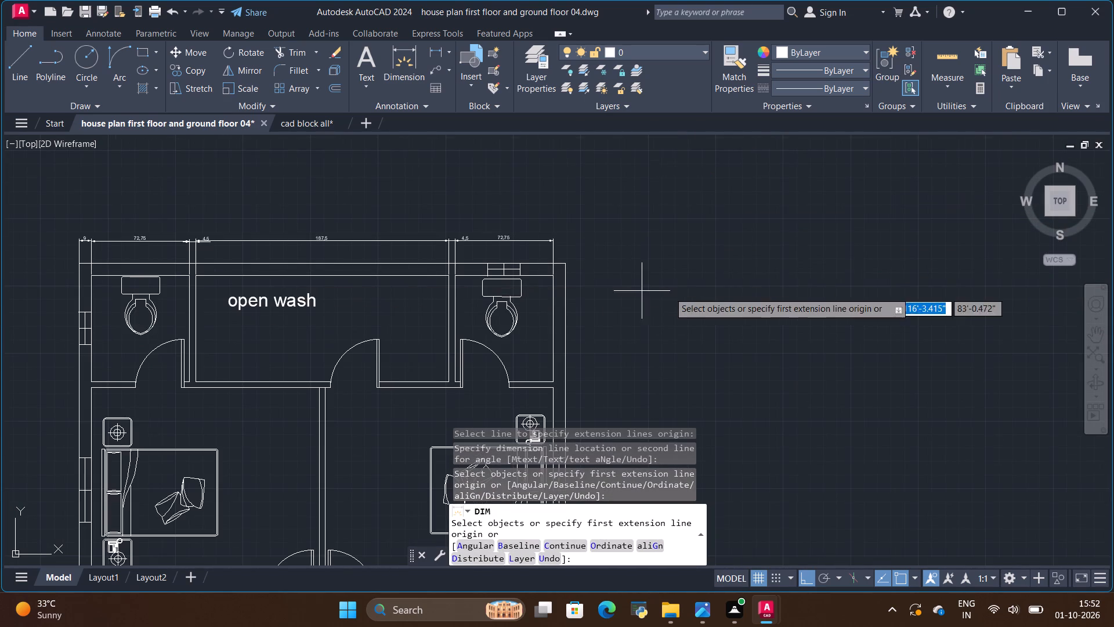
pyautogui.scroll(4, 576, 260)
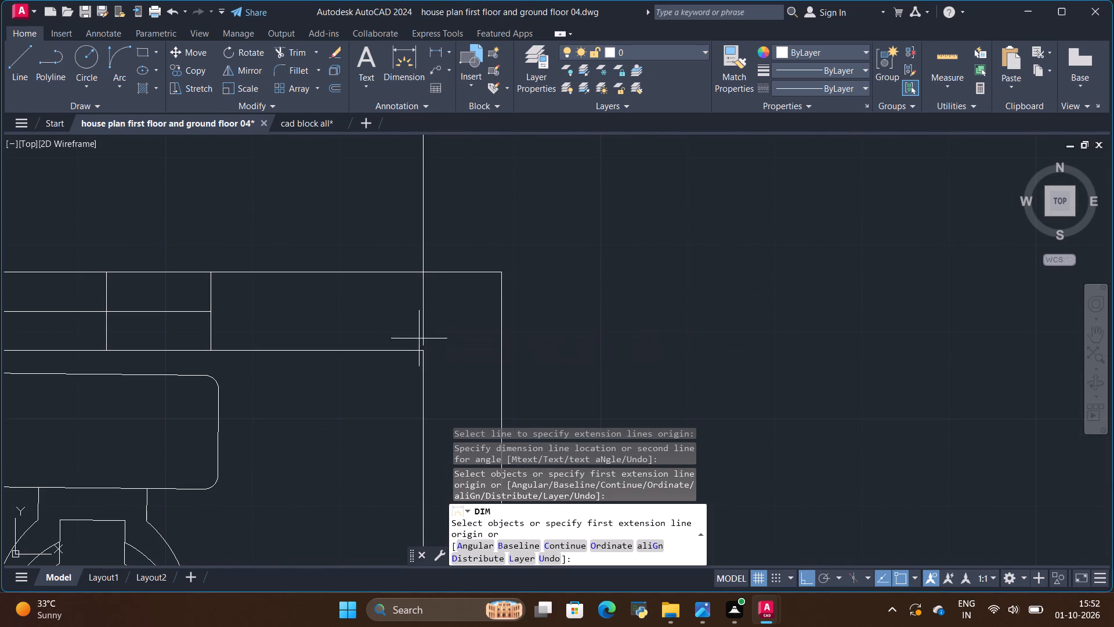
pyautogui.click(423, 354)
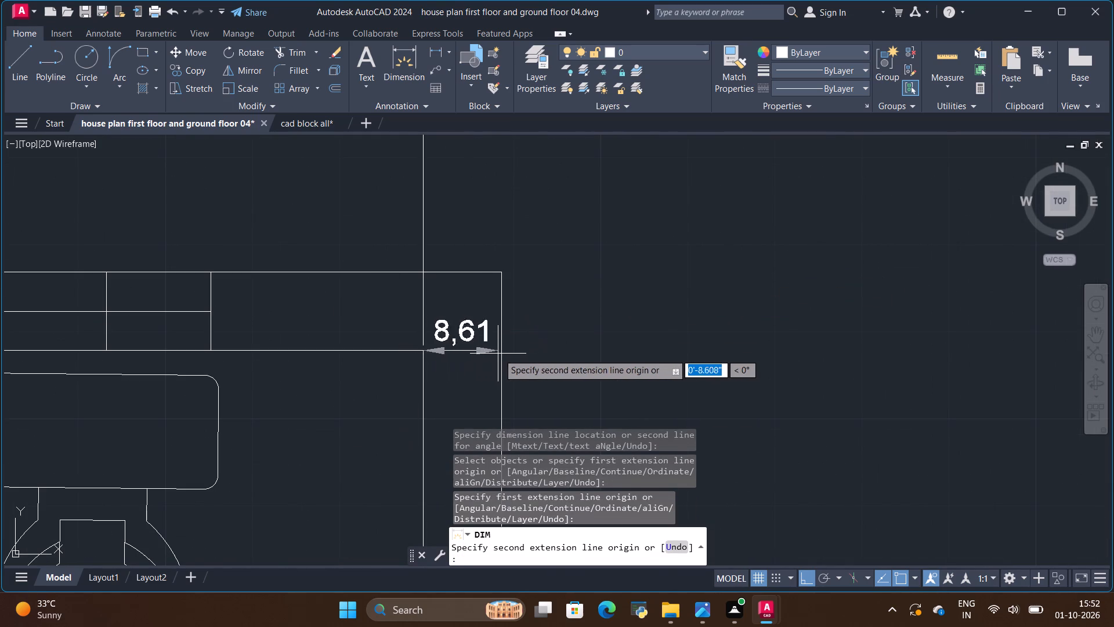
pyautogui.click(502, 354)
pyautogui.scroll(-2, 495, 211)
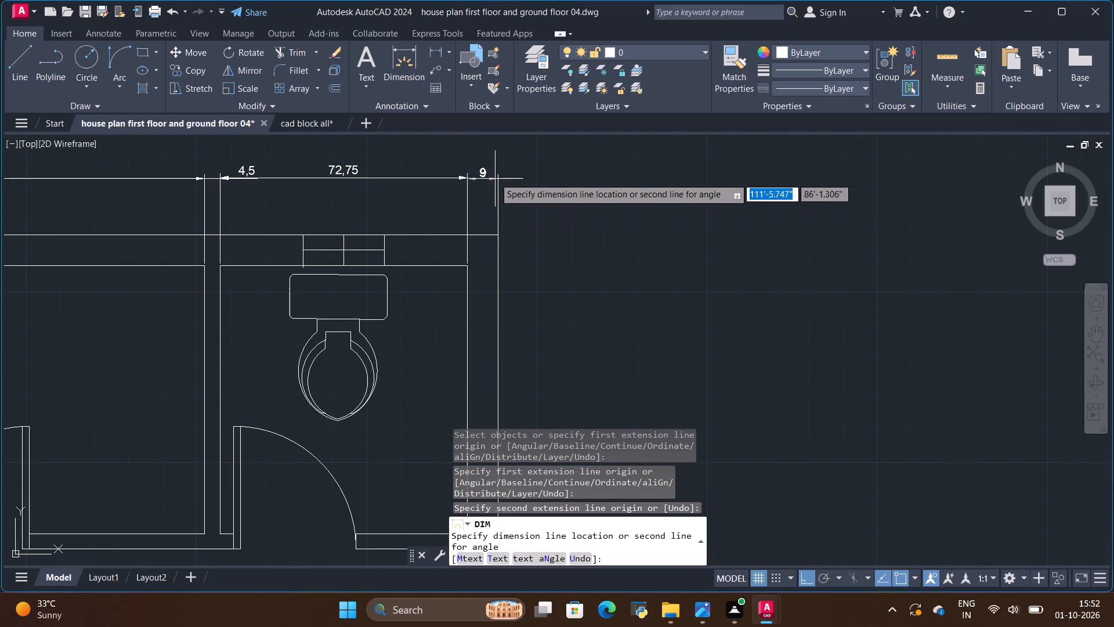
pyautogui.click(493, 179)
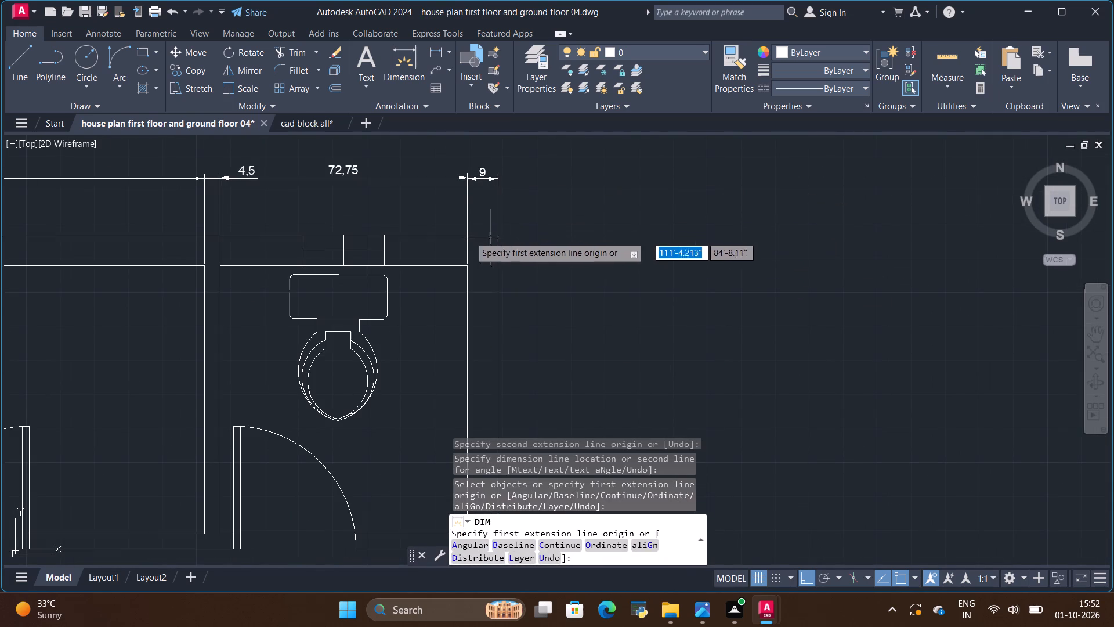
# Dimension the plan's overall width between the outer corners of the top wall, placed above the existing dimension row.
pyautogui.click(497, 236)
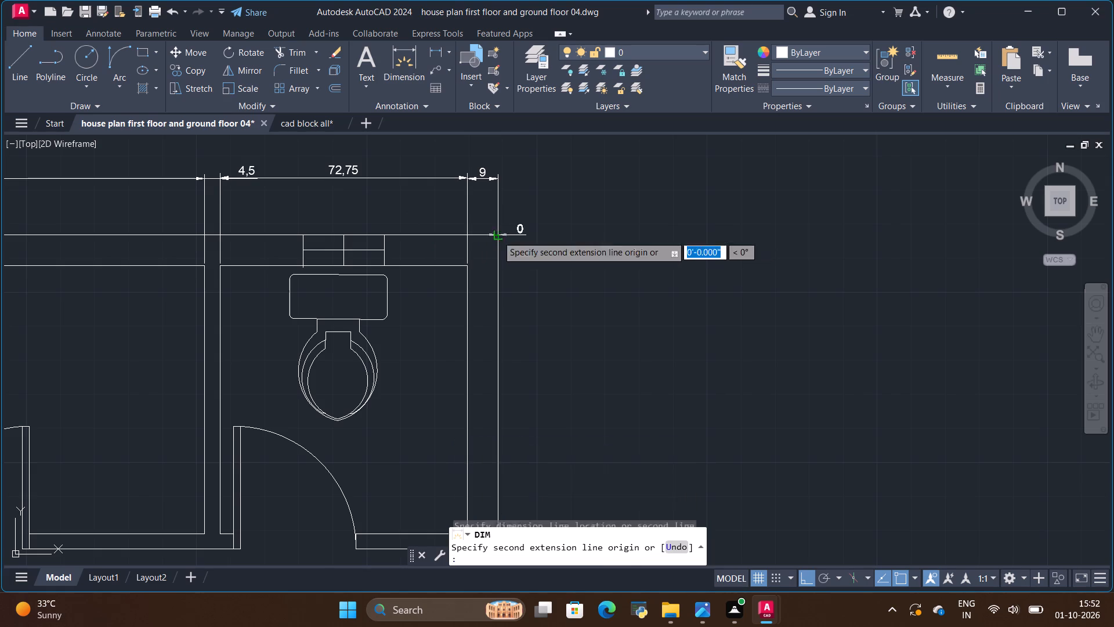
pyautogui.scroll(-3, 591, 262)
pyautogui.scroll(2, 251, 246)
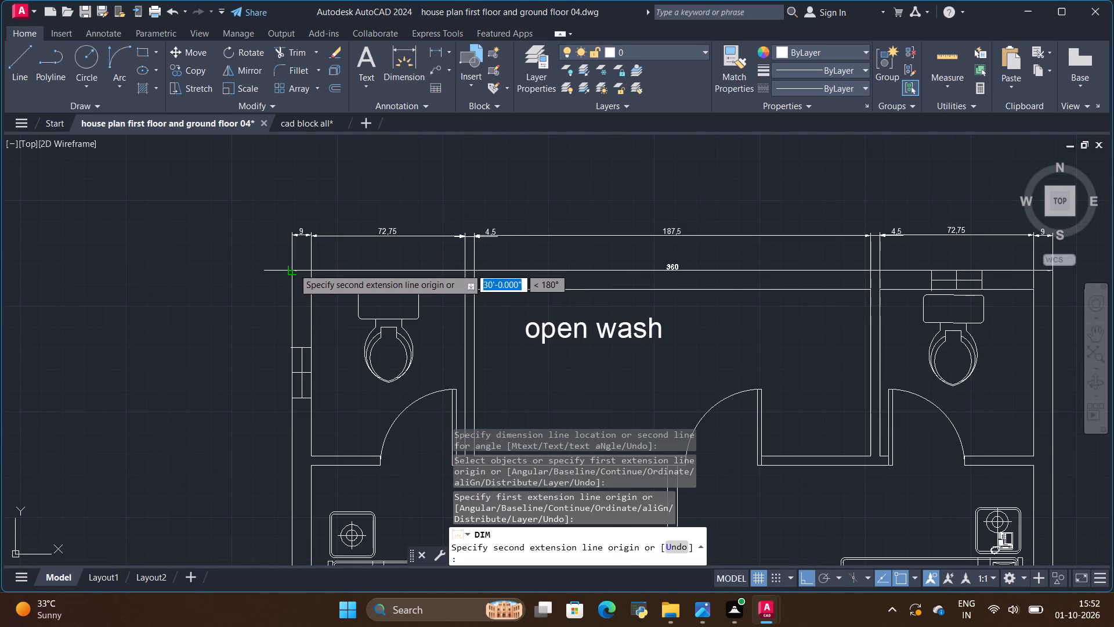
pyautogui.click(293, 269)
pyautogui.click(292, 194)
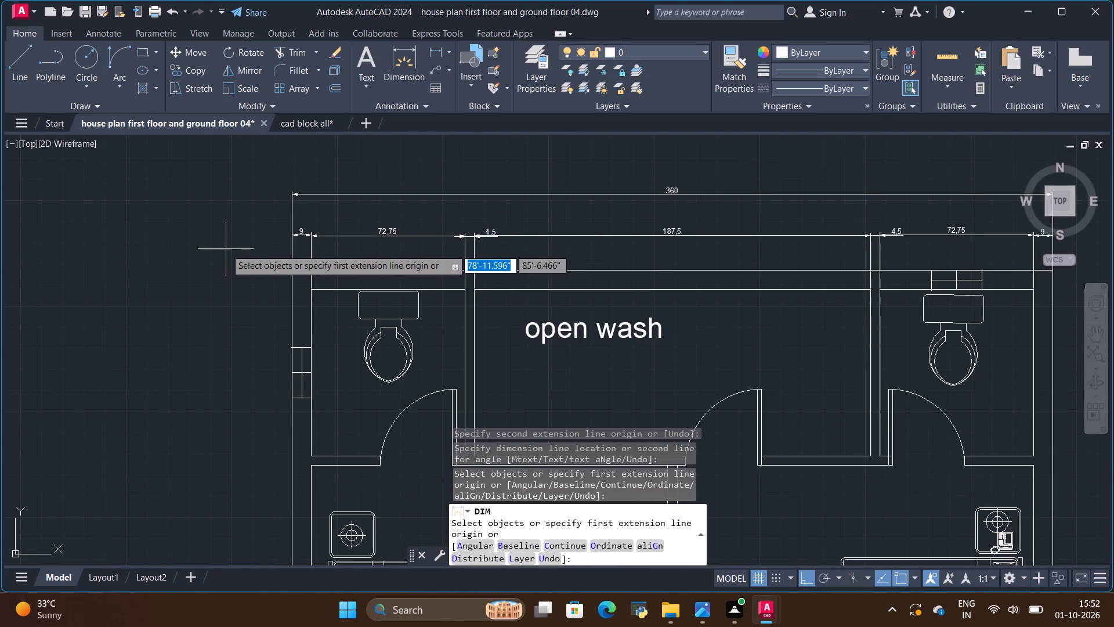
# Dimension the thickness of the top outer wall at the upper-right corner, placed outside the plan's right wall.
pyautogui.scroll(-2, 225, 249)
pyautogui.scroll(-1, 463, 239)
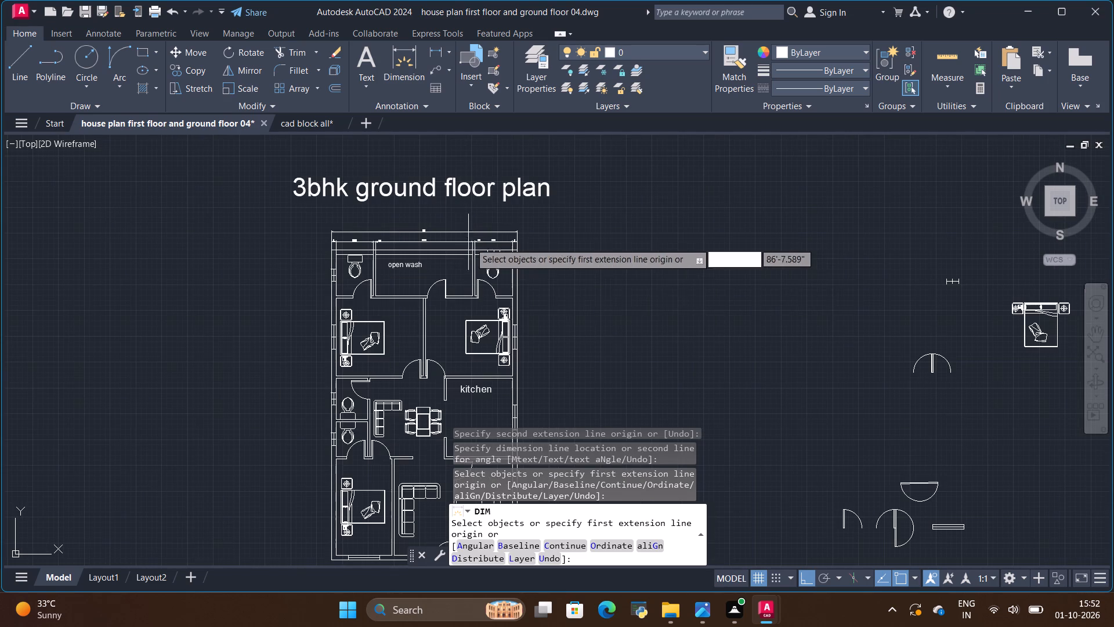
pyautogui.scroll(-2, 509, 294)
pyautogui.scroll(2, 476, 317)
pyautogui.scroll(-2, 510, 293)
pyautogui.scroll(1, 518, 298)
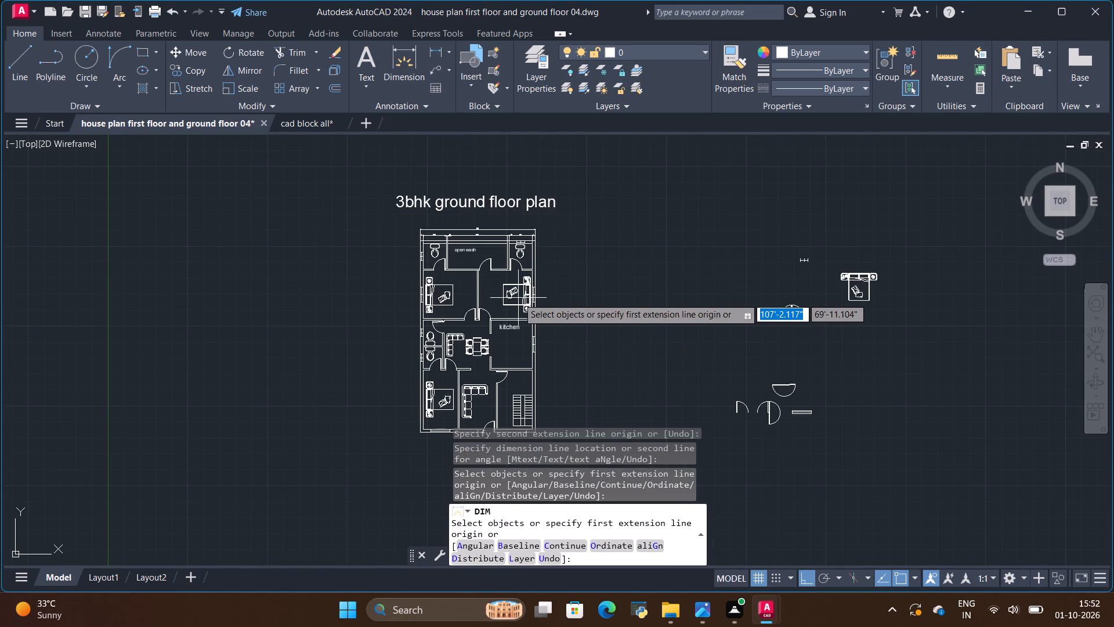
pyautogui.scroll(6, 530, 244)
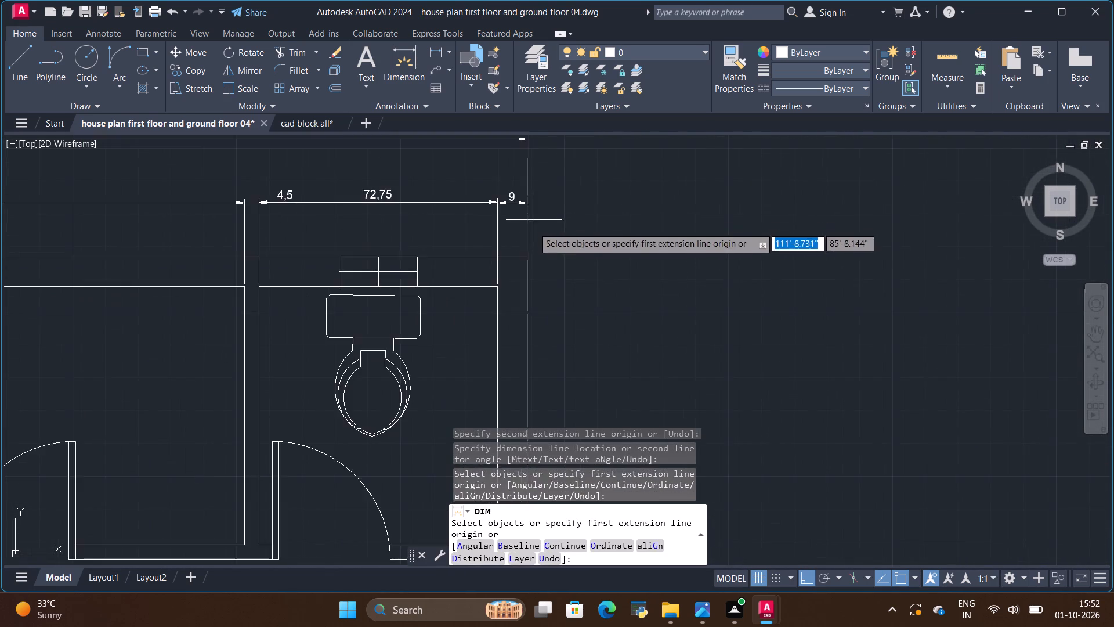
pyautogui.scroll(1, 533, 227)
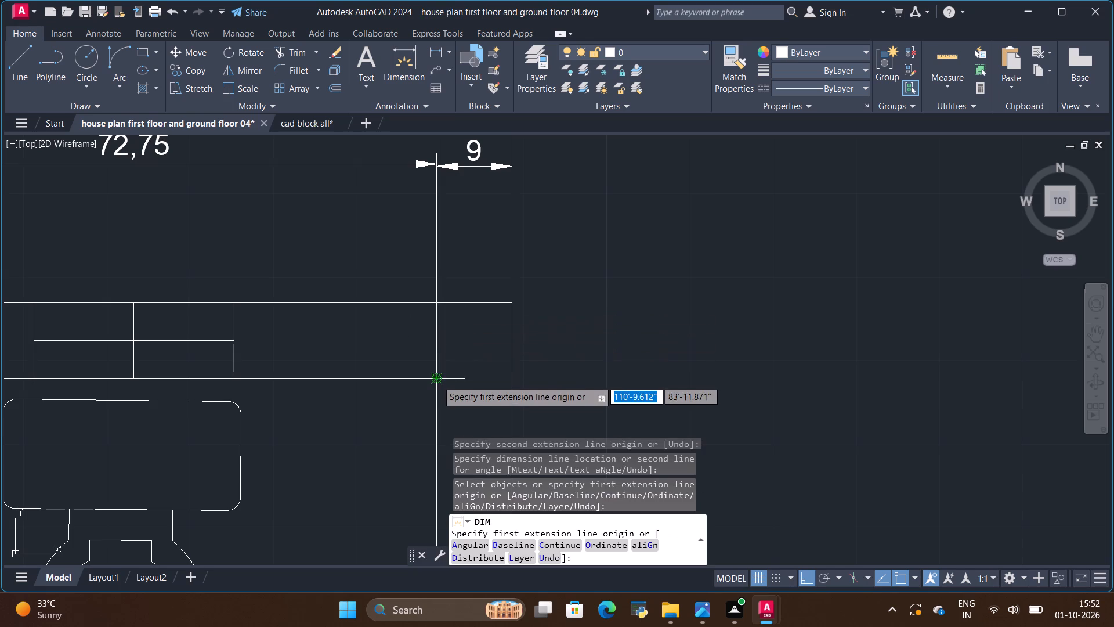
pyautogui.click(436, 380)
pyautogui.click(436, 300)
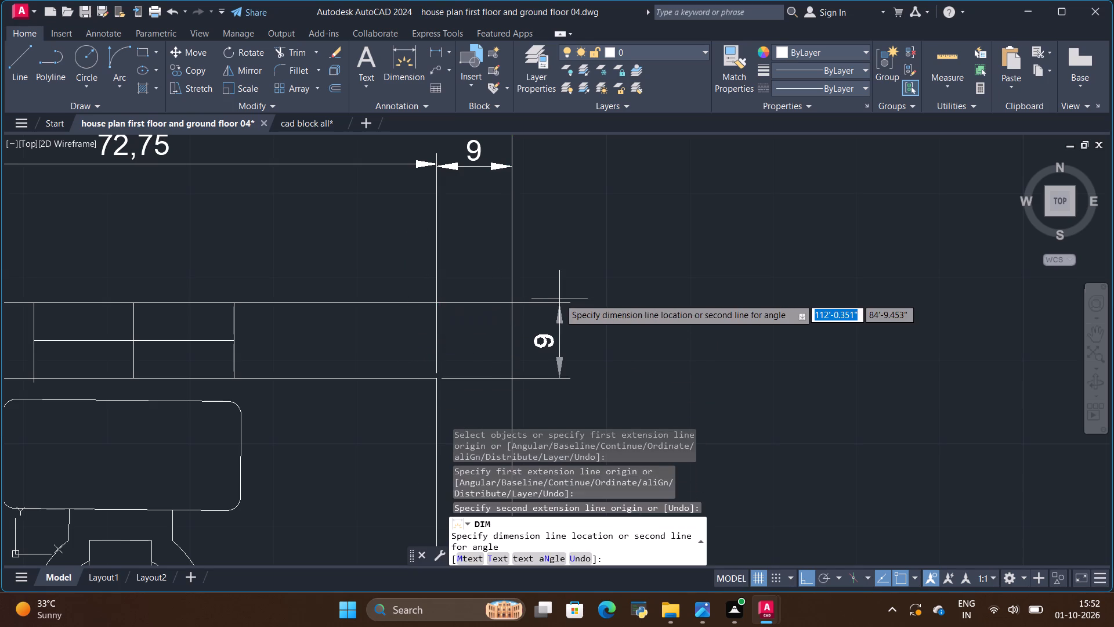
pyautogui.click(623, 294)
# Dimension the inside depth of the upper-right toilet along the right wall, in line with the wall-thickness dimension outside the plan.
pyautogui.scroll(-3, 623, 257)
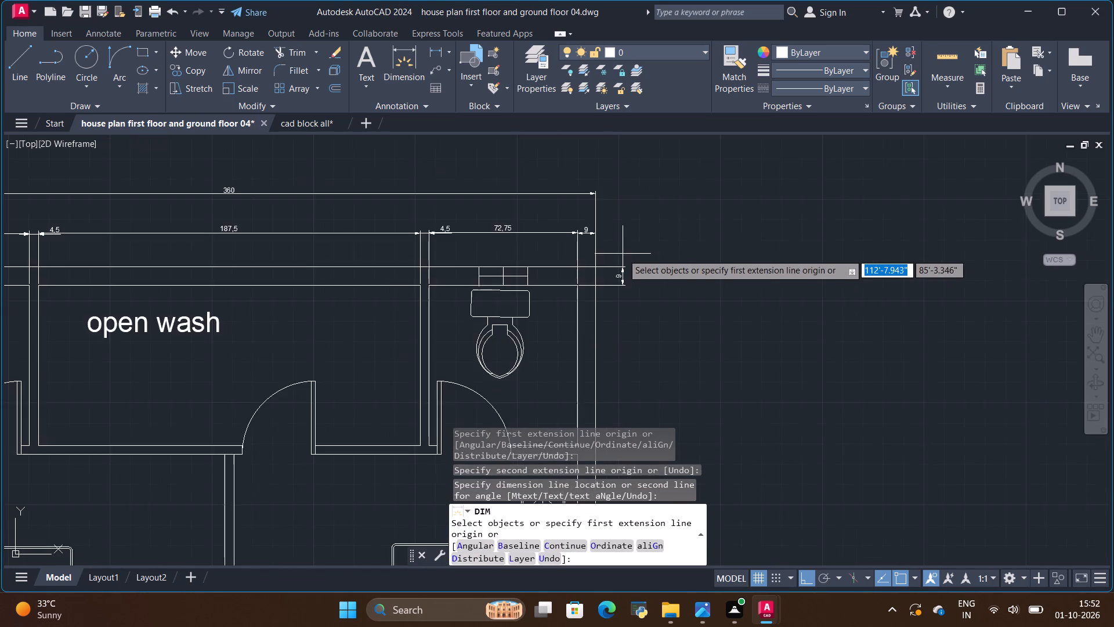
pyautogui.scroll(-2, 627, 248)
pyautogui.scroll(1, 601, 313)
pyautogui.click(608, 334)
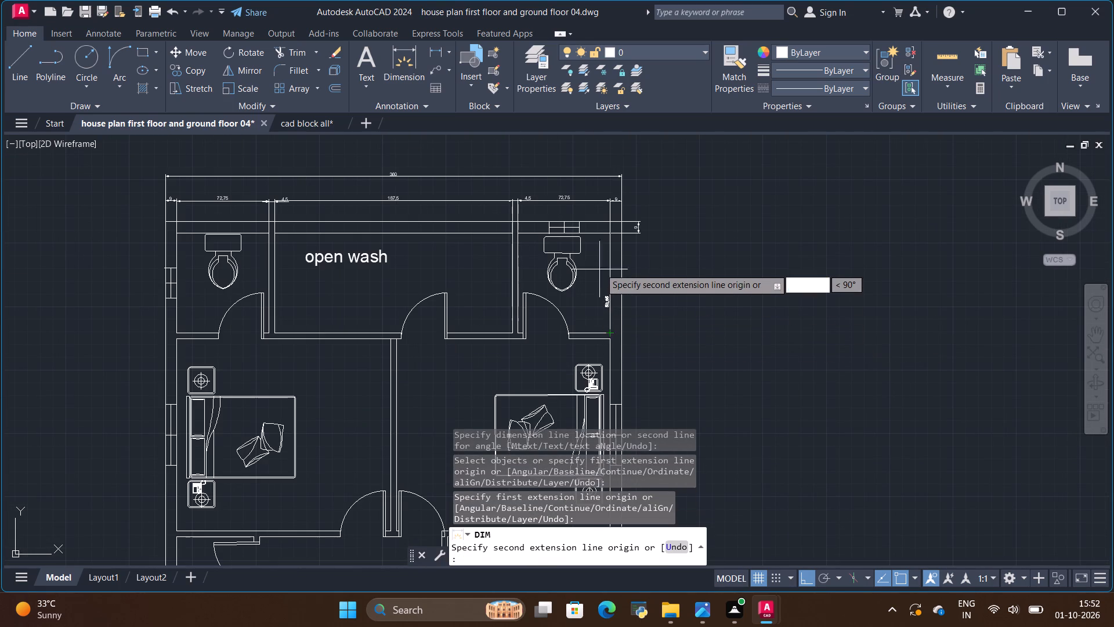
pyautogui.scroll(2, 607, 234)
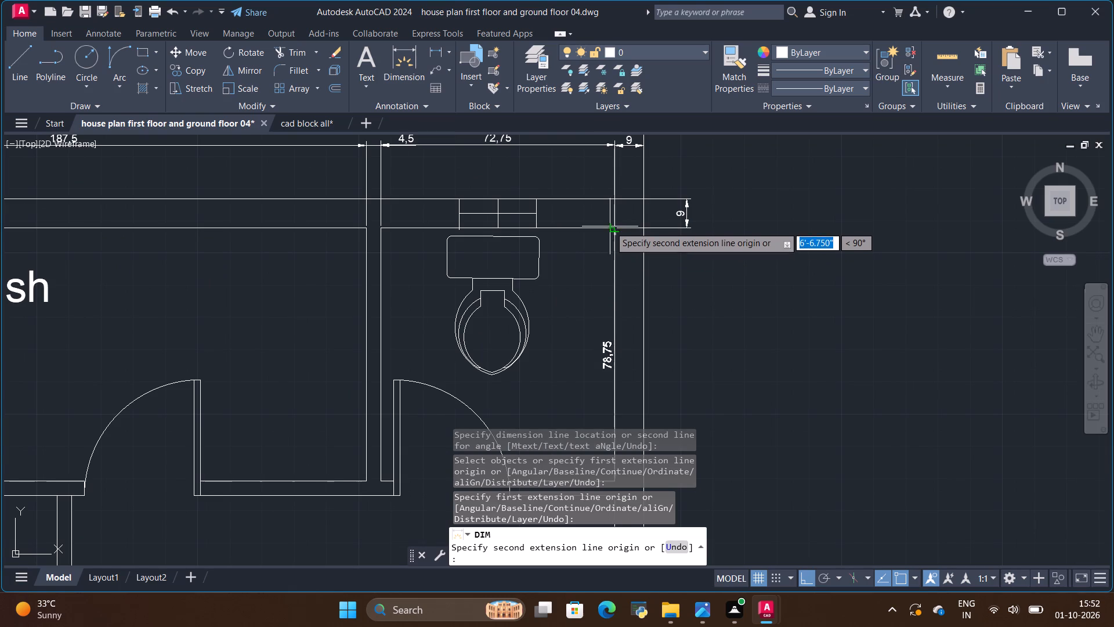
pyautogui.click(610, 225)
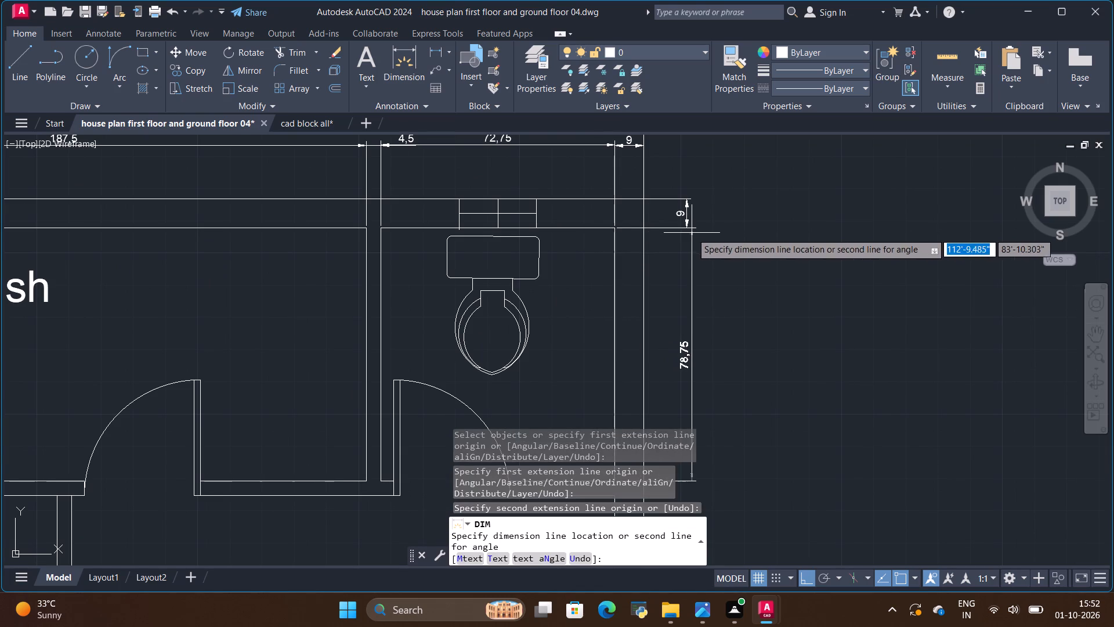
pyautogui.click(692, 233)
# Dimension the thickness of the partition between the upper-right toilet and the bedroom below it, continuing the column outside the right wall.
pyautogui.scroll(-1, 625, 245)
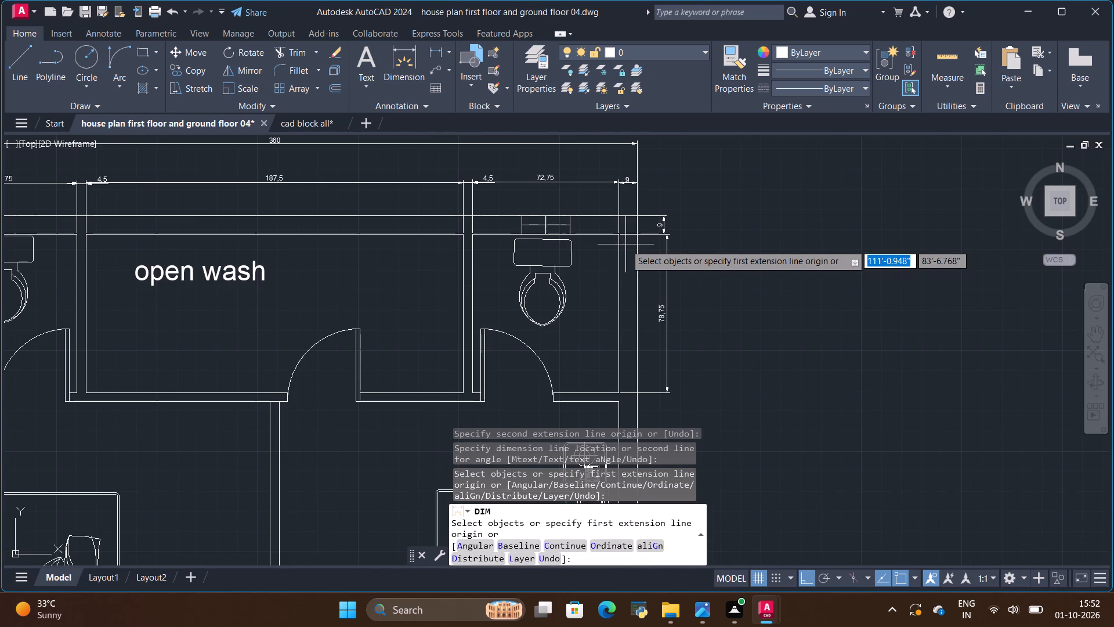
pyautogui.scroll(-2, 624, 238)
pyautogui.scroll(2, 617, 288)
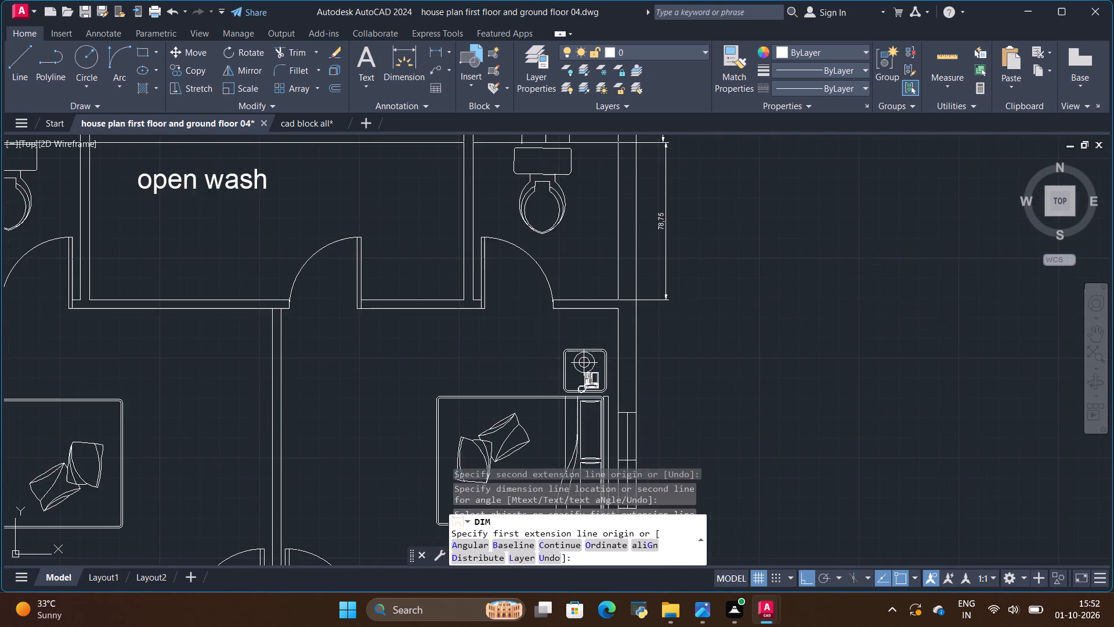
pyautogui.scroll(2, 625, 310)
pyautogui.click(598, 294)
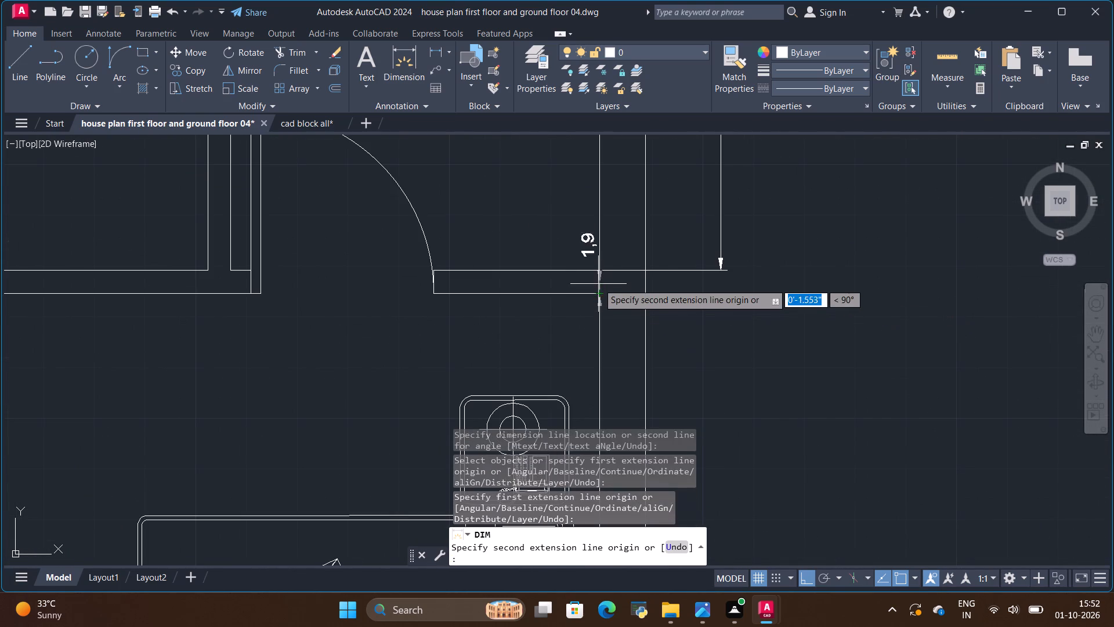
pyautogui.click(598, 273)
pyautogui.click(717, 276)
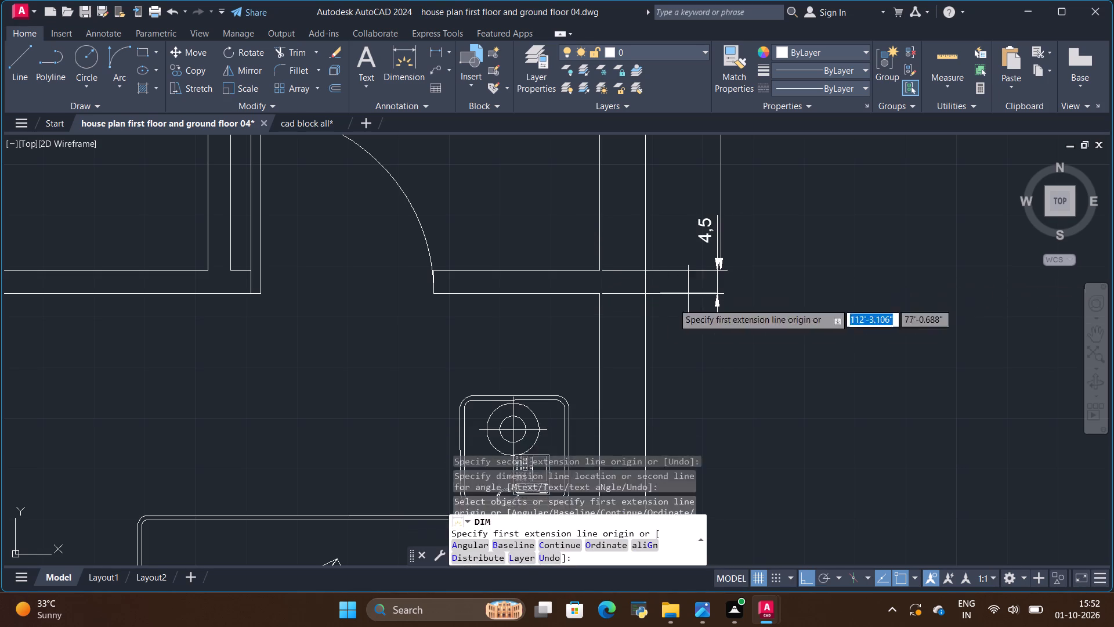
# Dimension the right wall from the toilet partition down to the upper edge of the upper-right bedroom window, in the same column.
pyautogui.scroll(-2, 659, 286)
pyautogui.scroll(1, 635, 391)
pyautogui.scroll(-2, 630, 280)
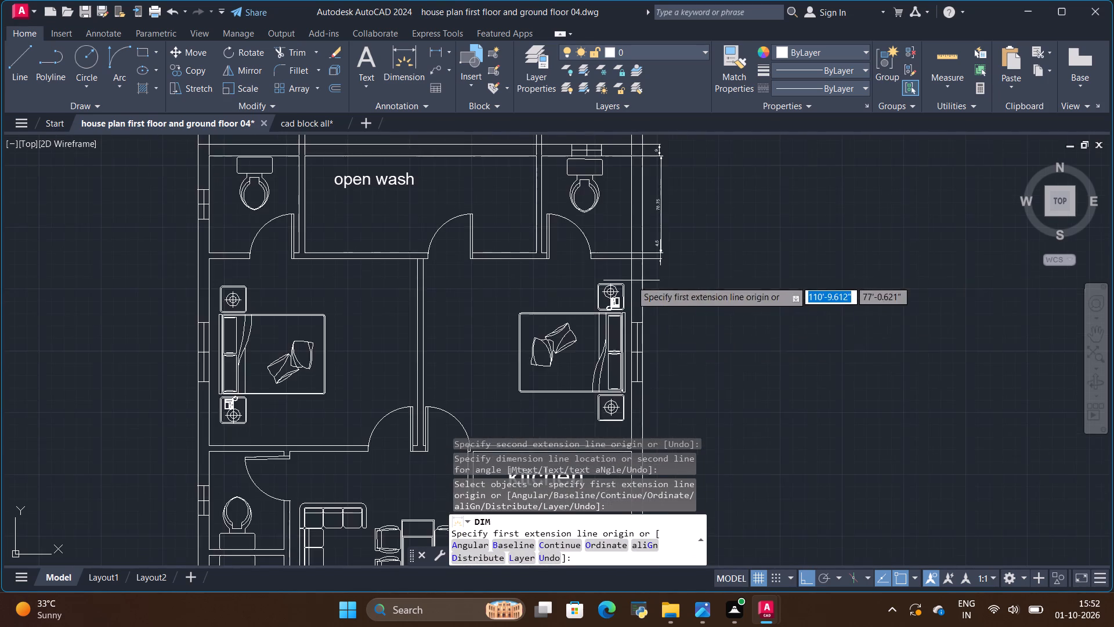
pyautogui.scroll(2, 660, 359)
pyautogui.scroll(-1, 617, 293)
pyautogui.scroll(2, 586, 193)
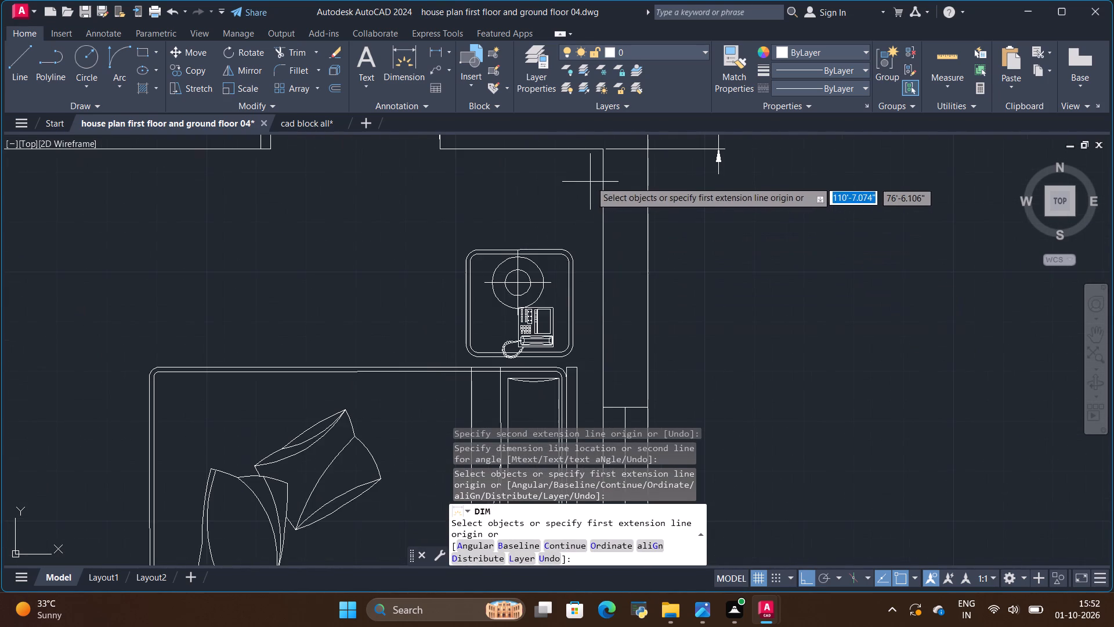
pyautogui.scroll(-1, 594, 183)
pyautogui.scroll(1, 612, 164)
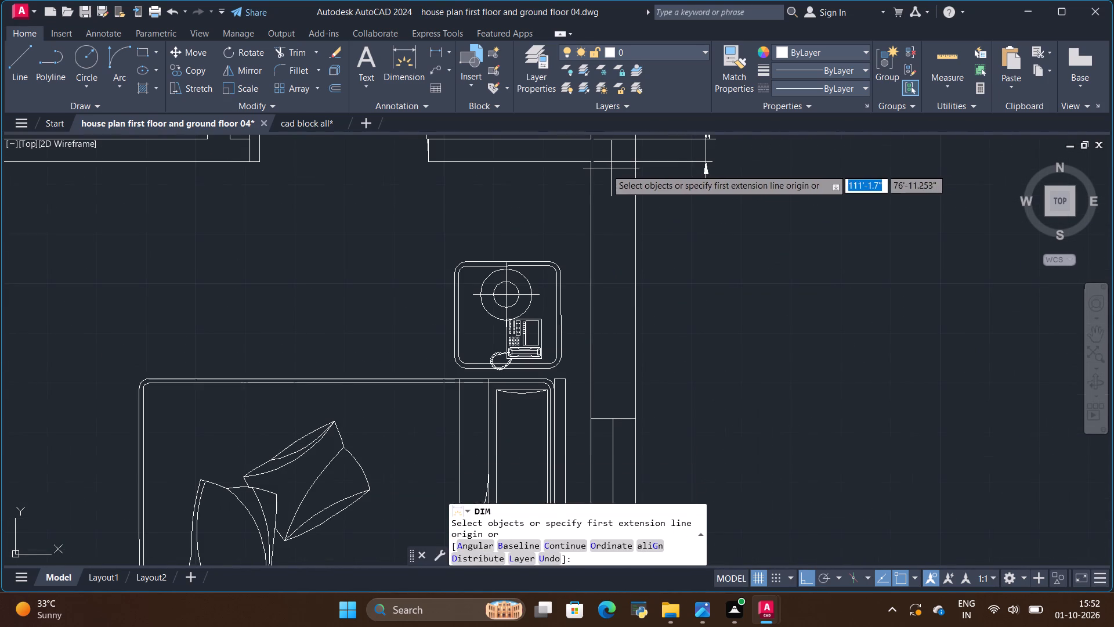
pyautogui.click(592, 167)
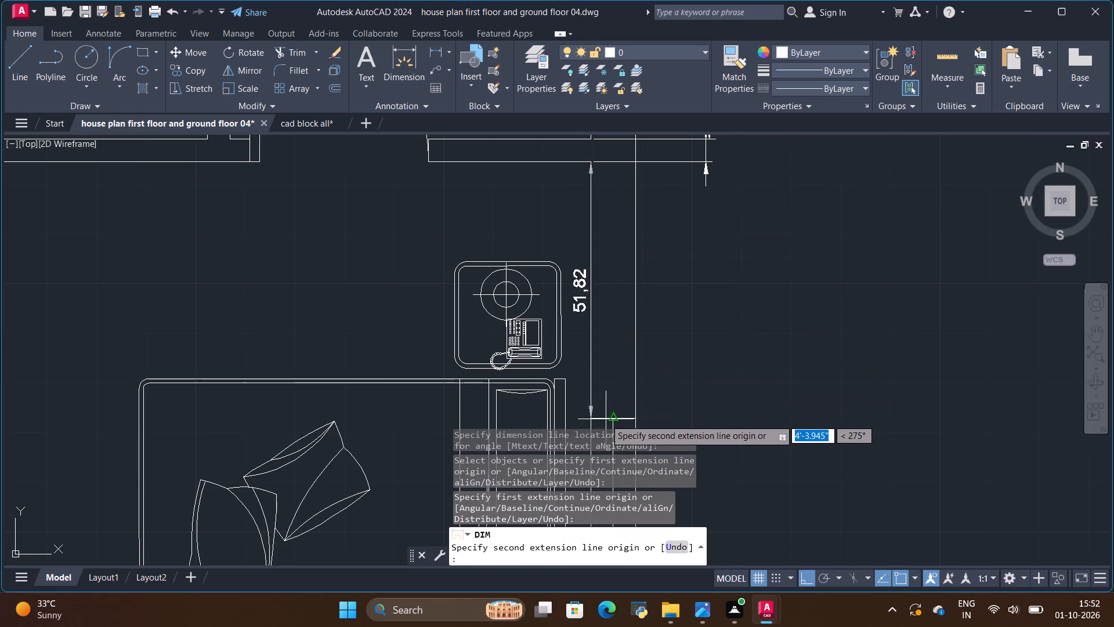
pyautogui.click(593, 419)
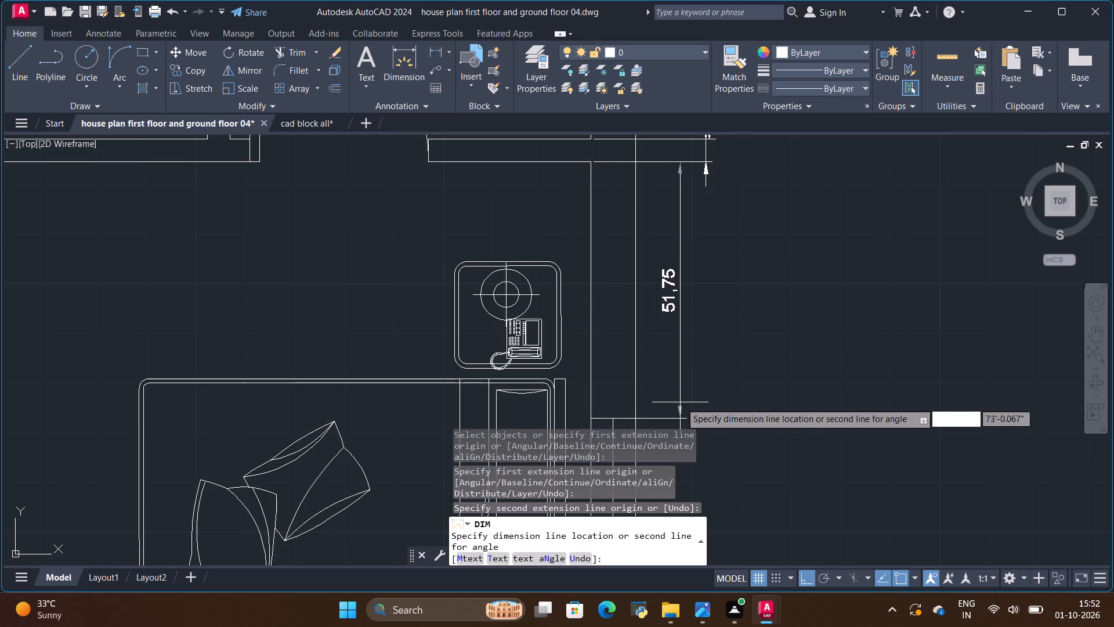
pyautogui.click(715, 396)
# Dimension the full length of the upper-right bedroom window in the right outer wall, continuing the same column.
pyautogui.scroll(-4, 687, 293)
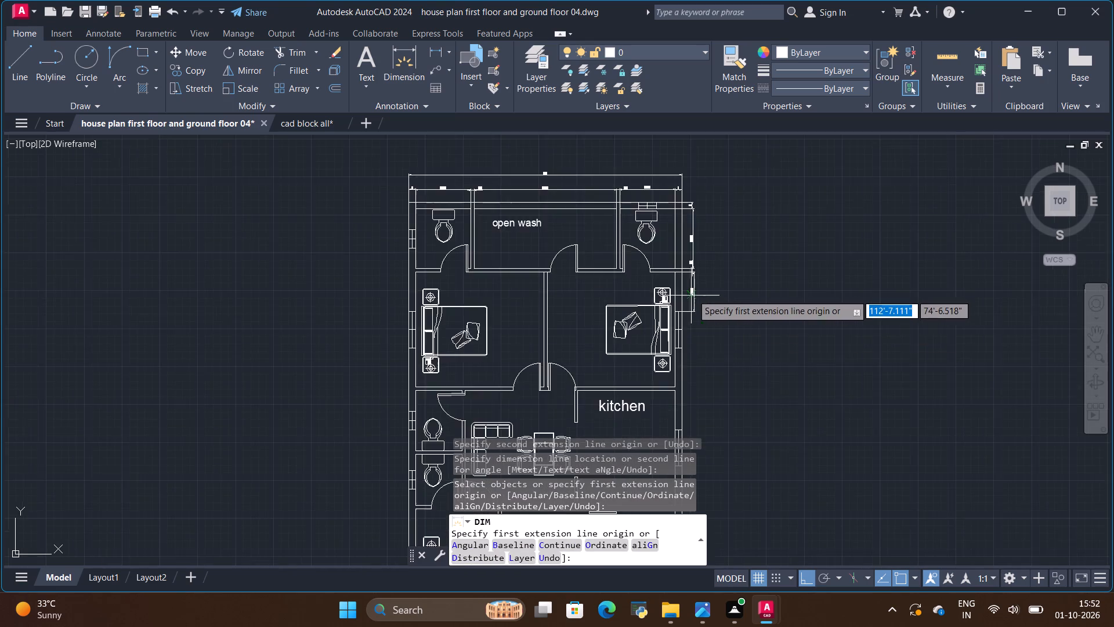
pyautogui.scroll(3, 662, 367)
pyautogui.scroll(-2, 703, 254)
pyautogui.scroll(2, 711, 196)
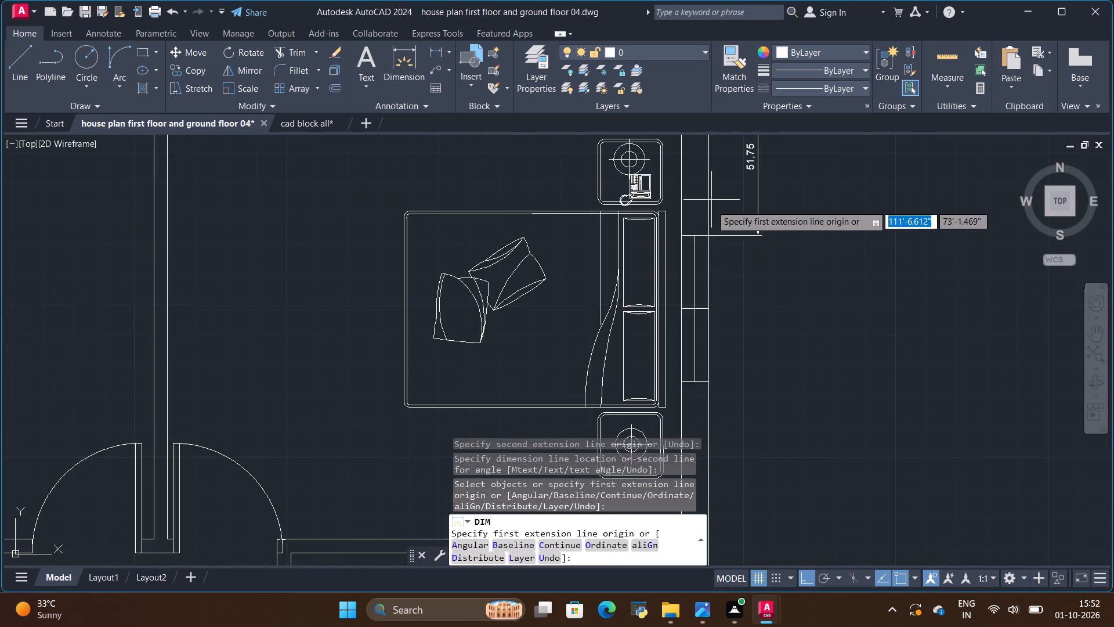
pyautogui.click(696, 275)
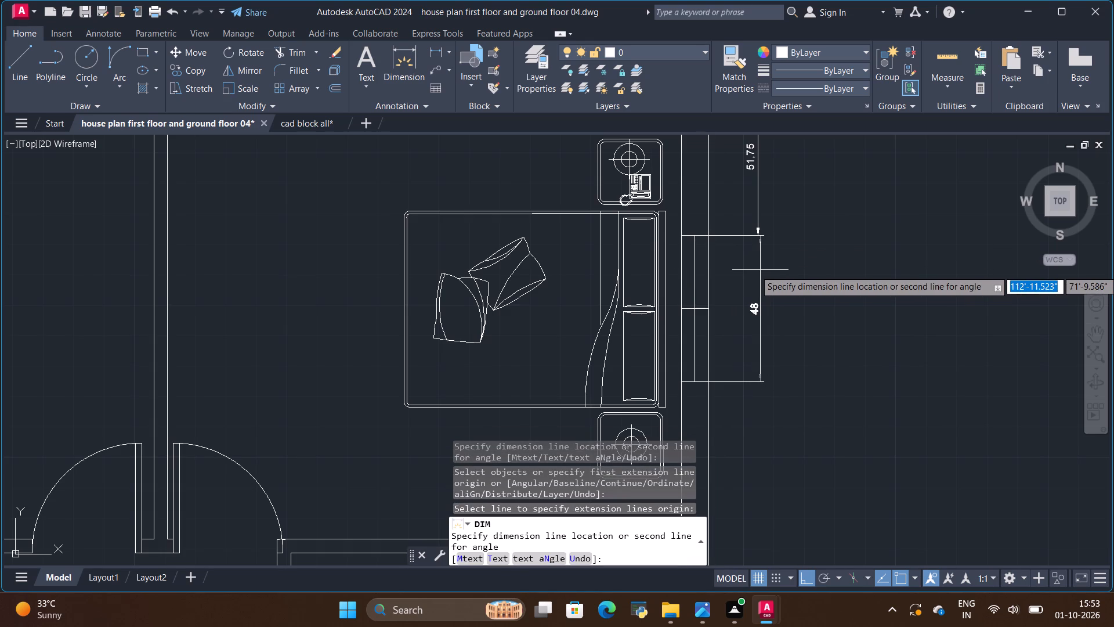
pyautogui.click(760, 270)
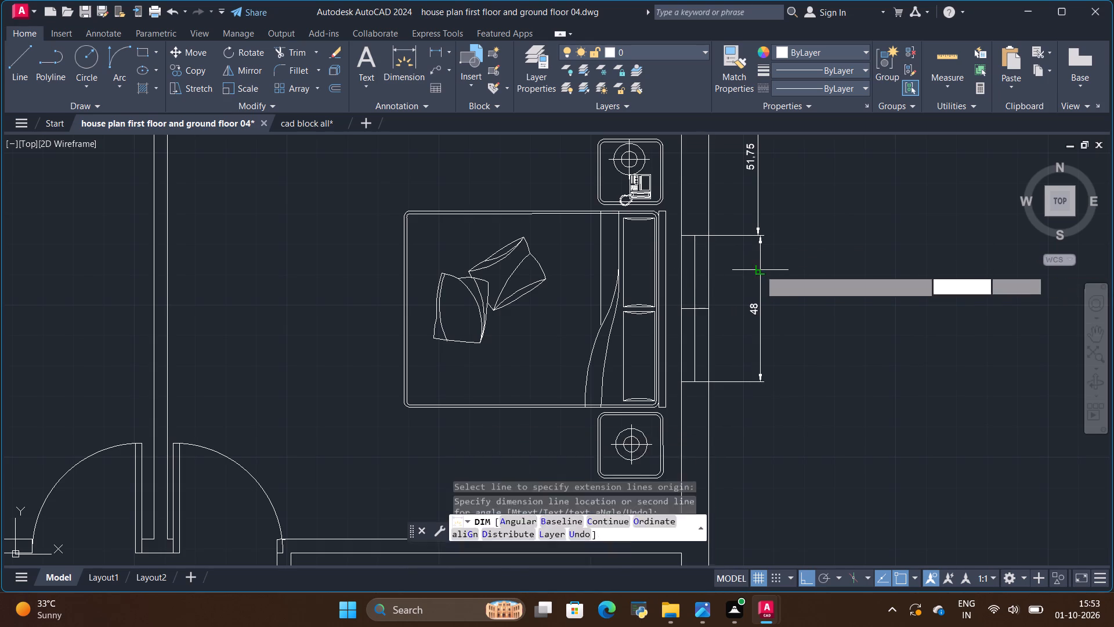
# Dimension the right outer wall between the lower edge of the bedroom window and the upper edge of the kitchen window, in the same column.
pyautogui.scroll(-4, 732, 288)
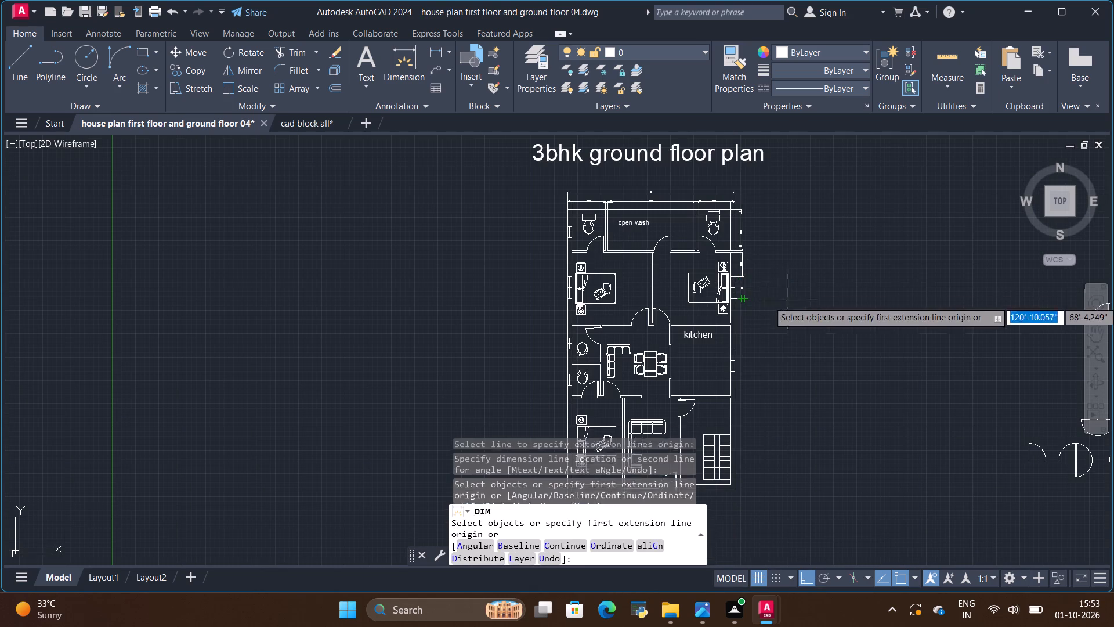
pyautogui.scroll(1, 762, 239)
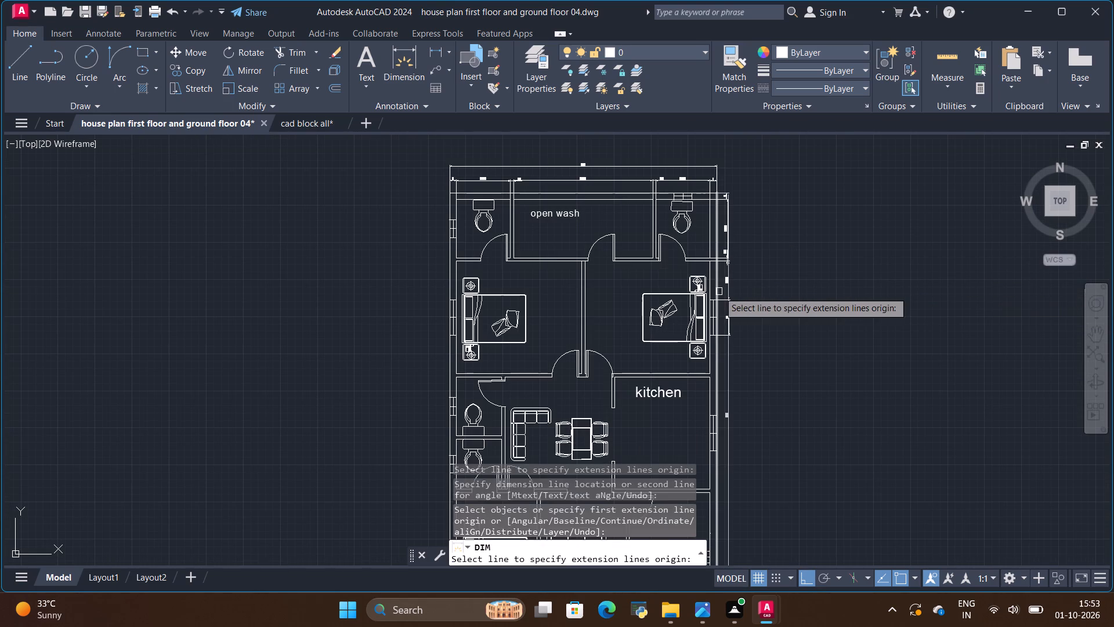
pyautogui.scroll(2, 573, 185)
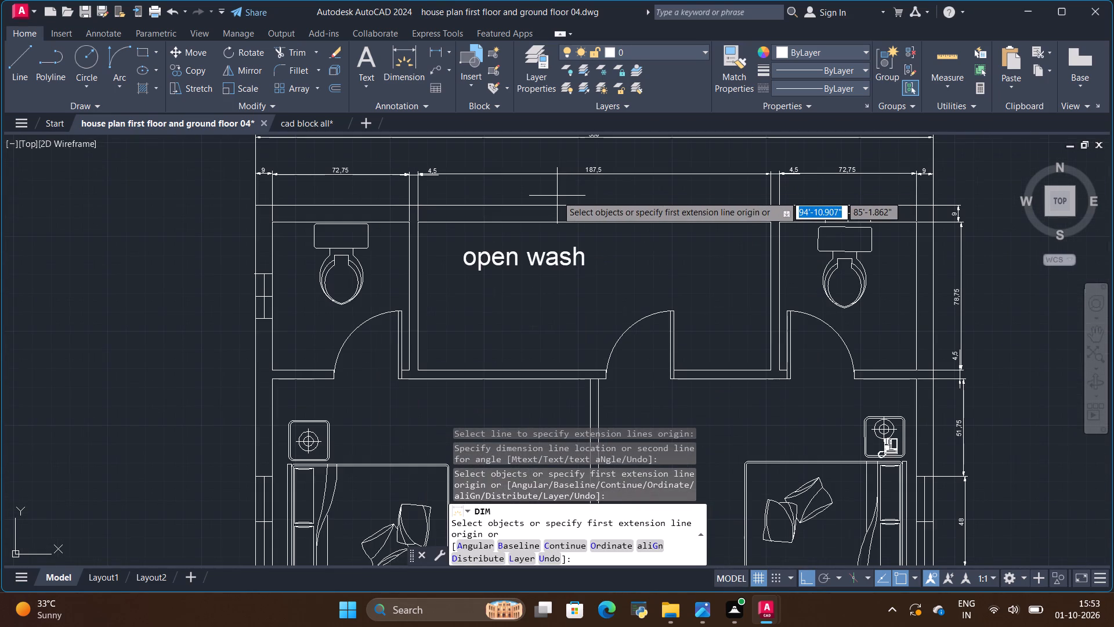
pyautogui.scroll(-1, 562, 196)
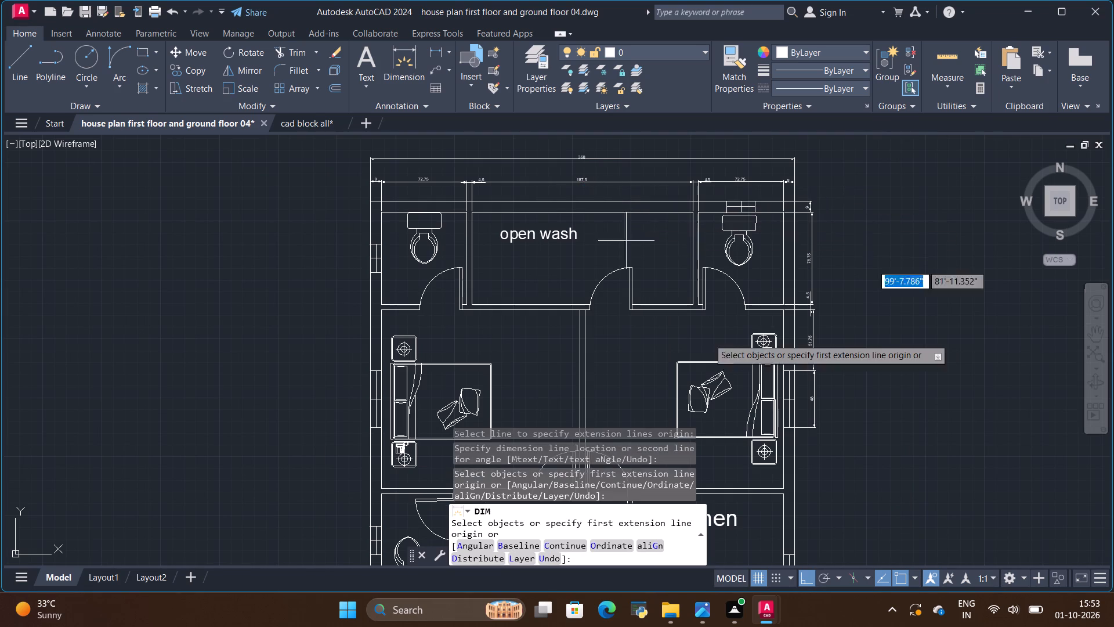
pyautogui.scroll(-4, 718, 348)
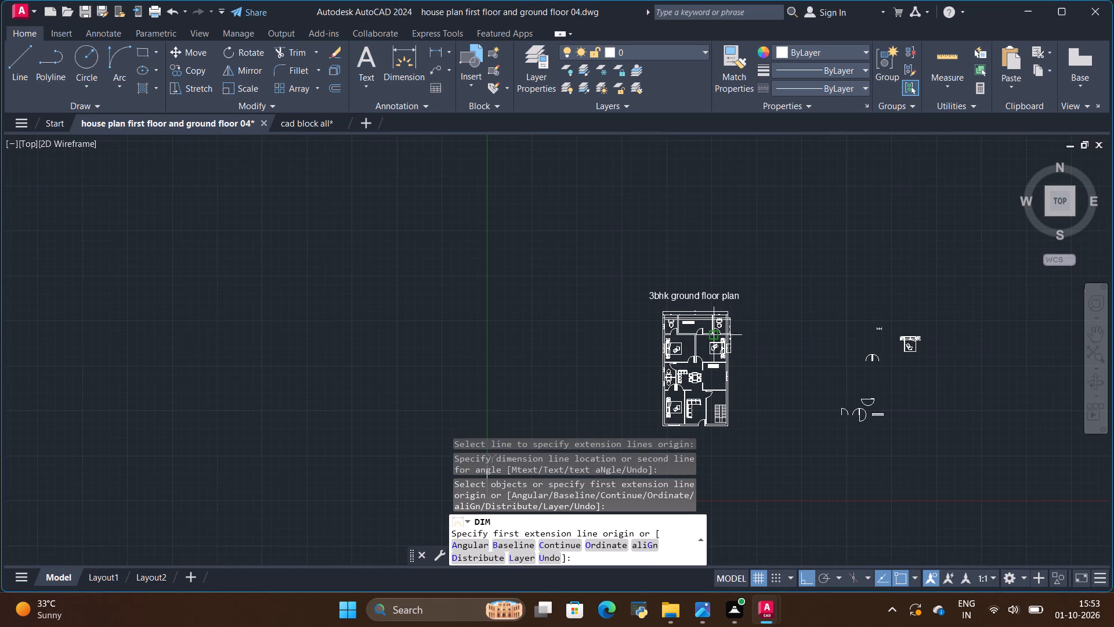
pyautogui.scroll(3, 685, 387)
pyautogui.scroll(2, 815, 356)
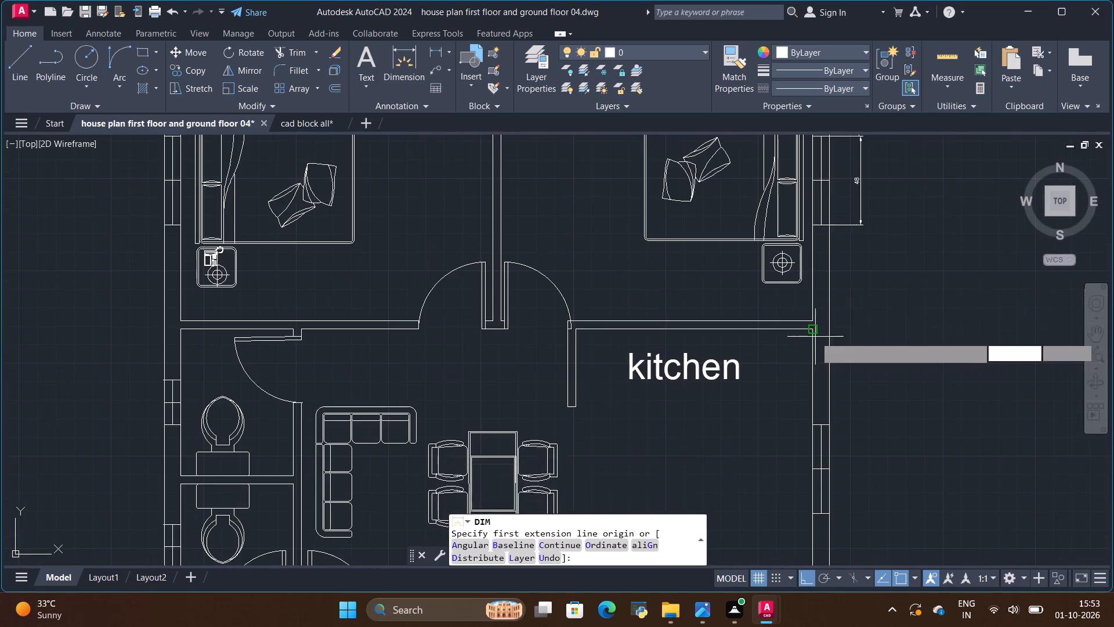
pyautogui.scroll(2, 835, 269)
pyautogui.scroll(-2, 826, 273)
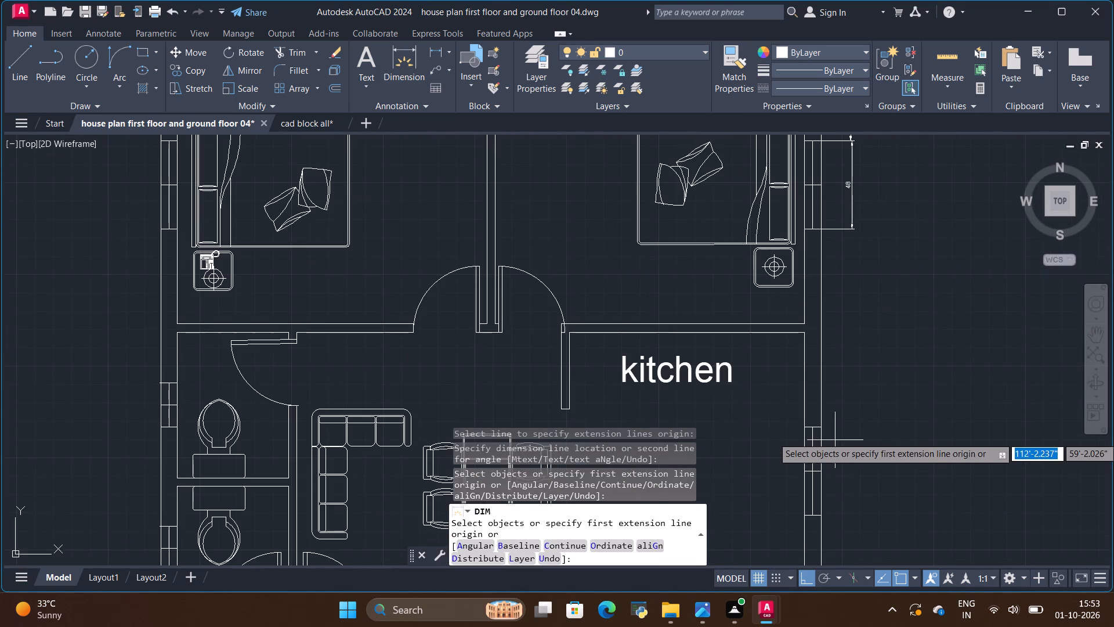
pyautogui.scroll(1, 826, 431)
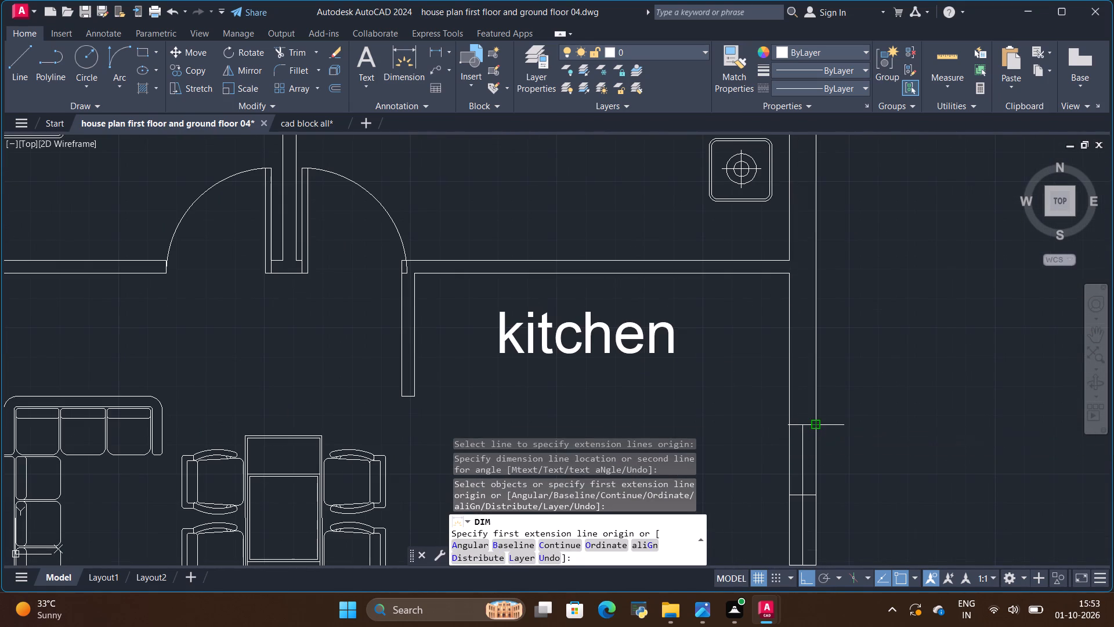
pyautogui.click(816, 424)
pyautogui.scroll(-2, 815, 392)
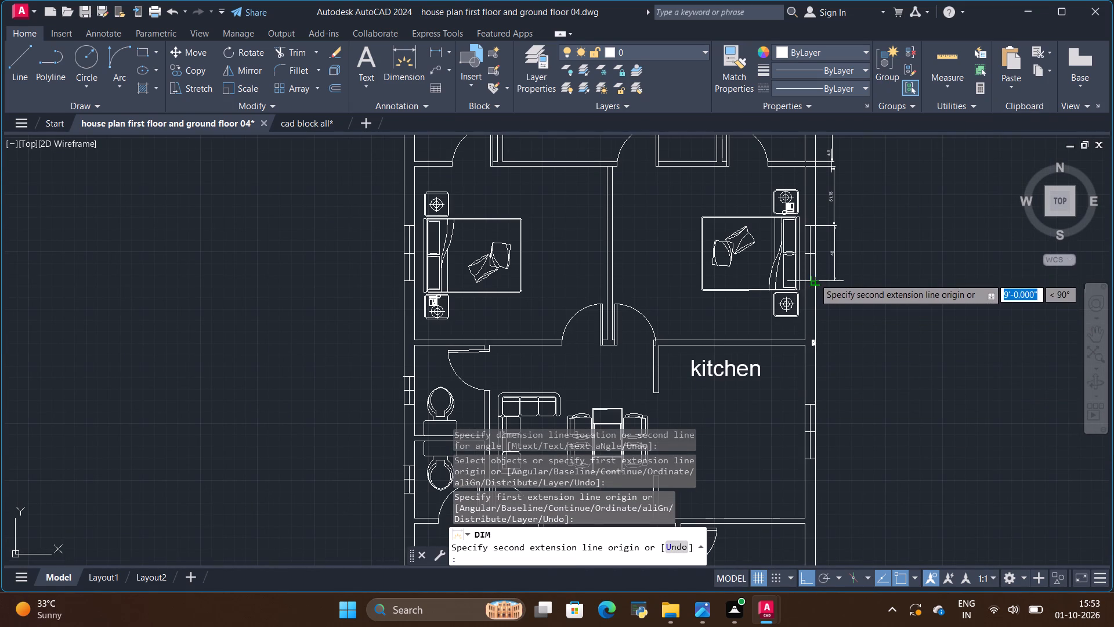
pyautogui.click(814, 278)
pyautogui.click(836, 280)
pyautogui.scroll(1, 838, 482)
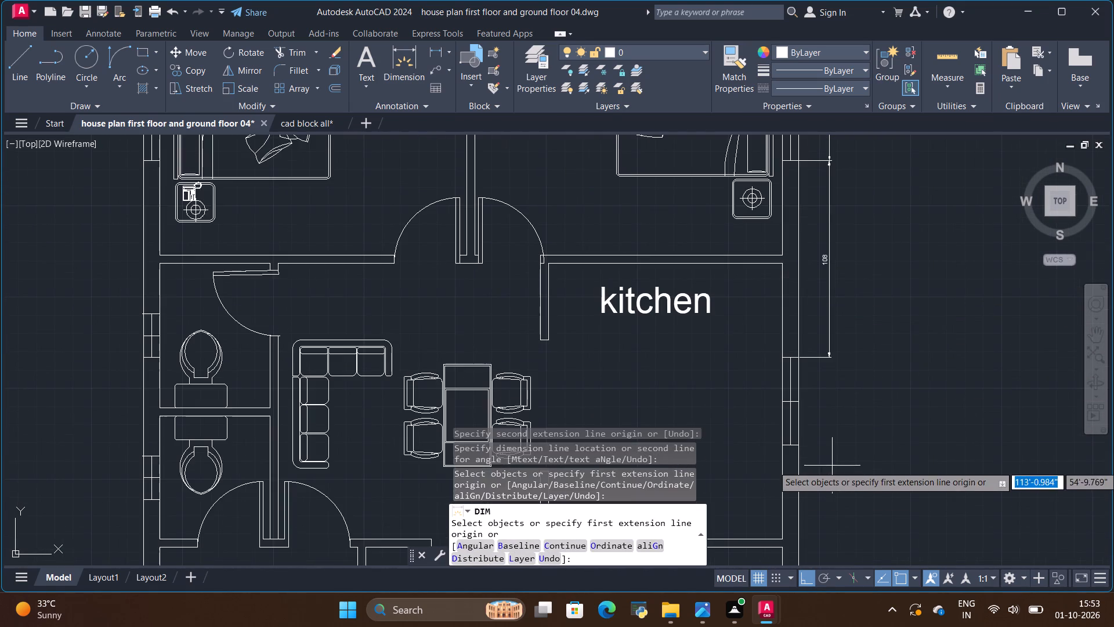
# Dimension the right outer wall from the lower edge of the kitchen window down to the plan's bottom-right corner, outside the wall.
pyautogui.click(798, 444)
pyautogui.scroll(-3, 780, 397)
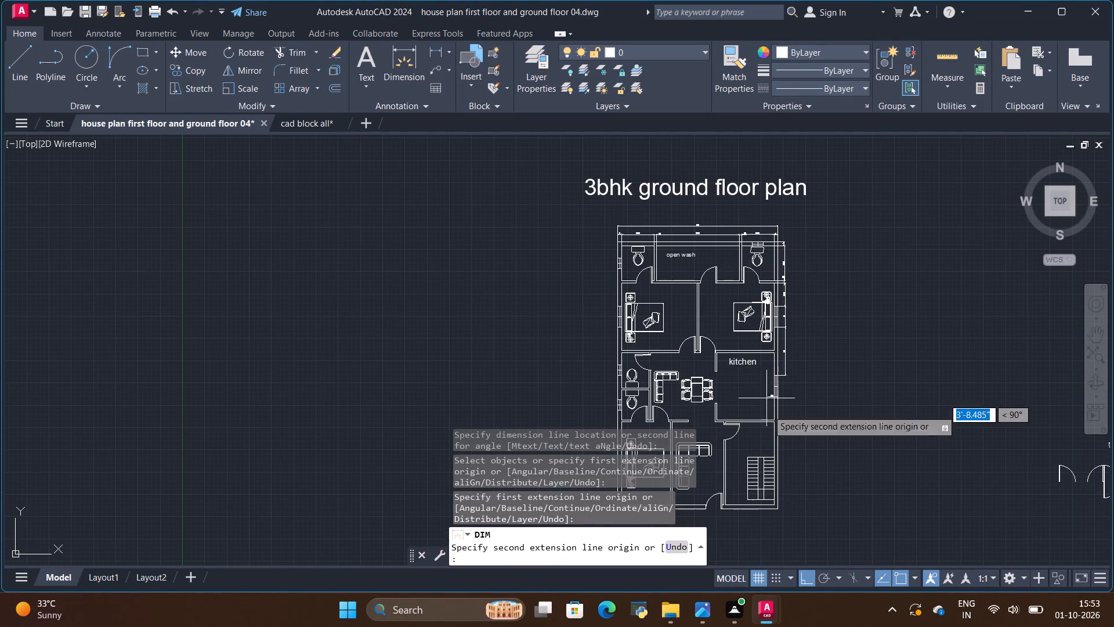
pyautogui.scroll(2, 772, 523)
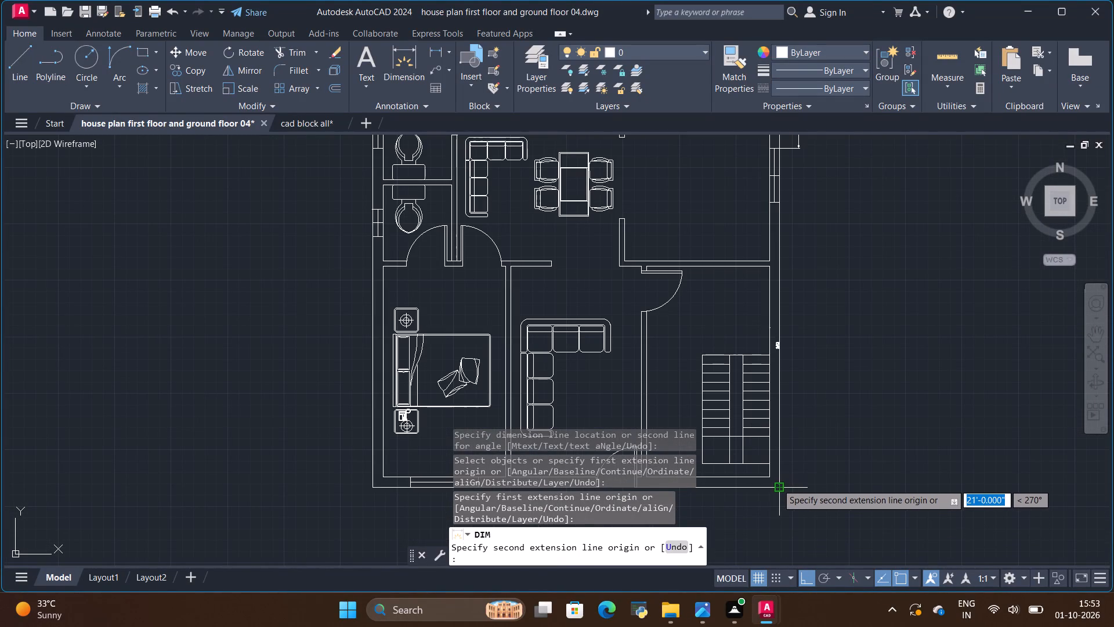
pyautogui.click(777, 484)
pyautogui.click(811, 484)
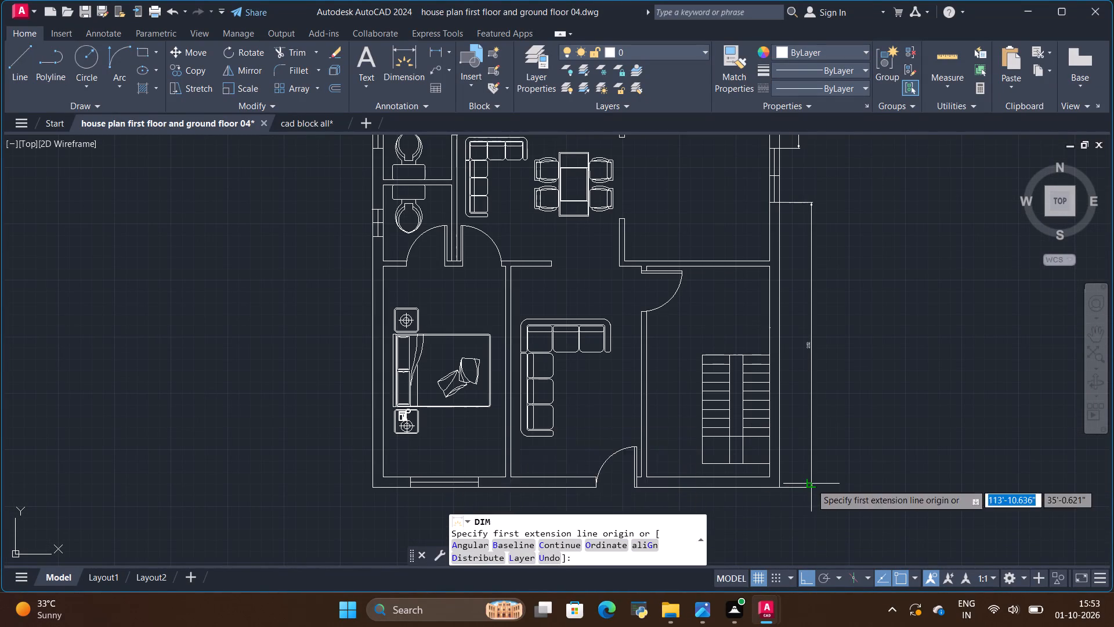
# Dimension the full height of the right outer wall from bottom corner to top corner, placed outside the existing dimension column.
pyautogui.scroll(-2, 864, 397)
pyautogui.scroll(3, 855, 447)
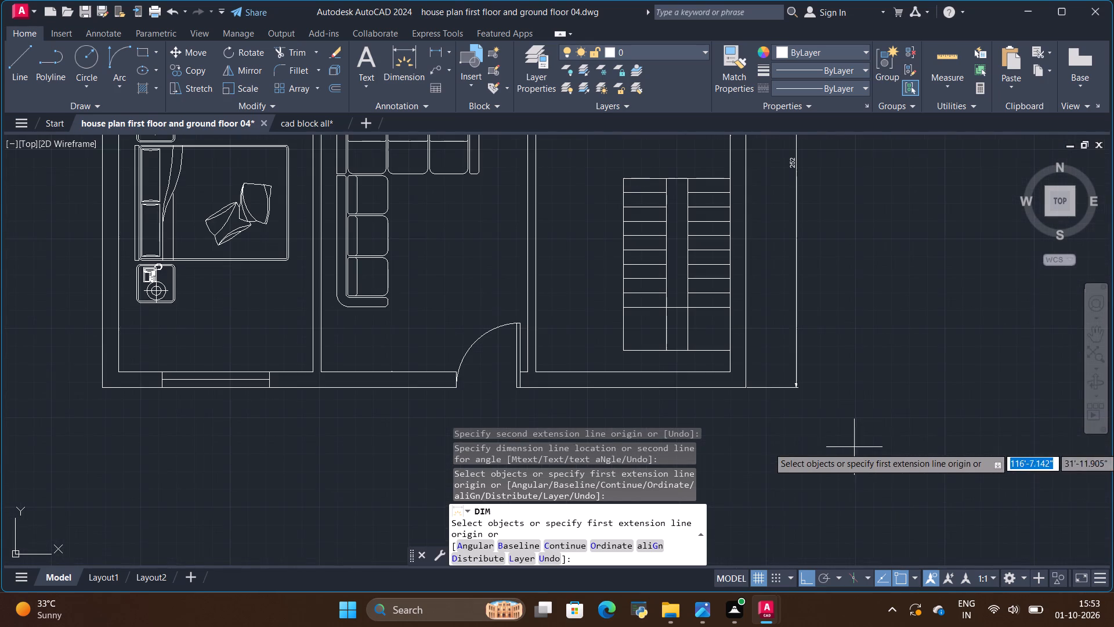
pyautogui.click(746, 387)
pyautogui.scroll(-5, 796, 442)
pyautogui.scroll(2, 798, 298)
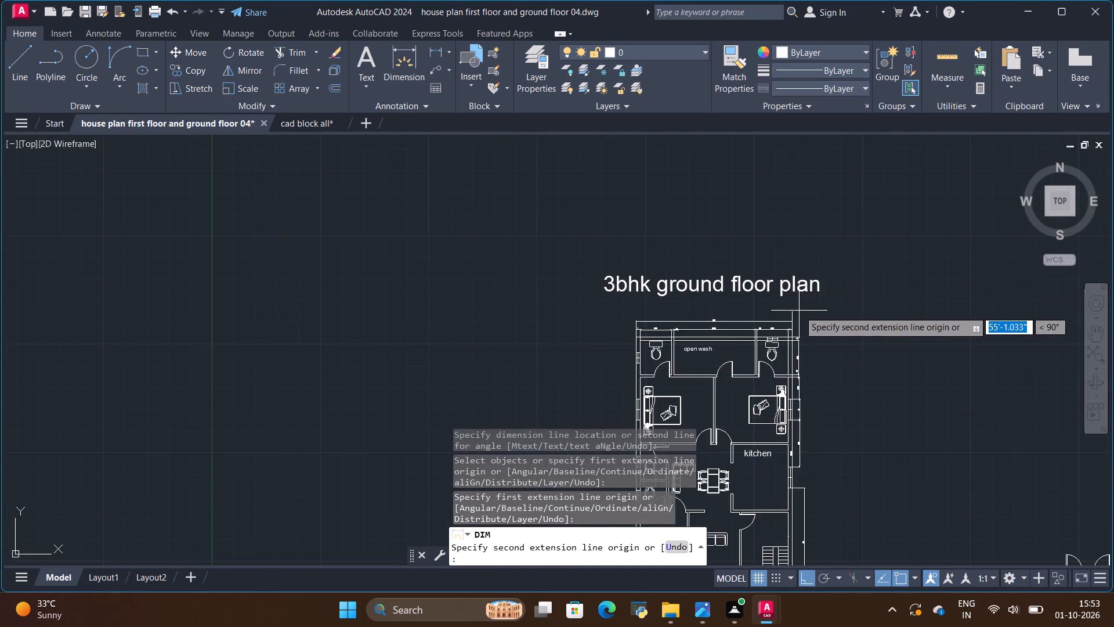
pyautogui.scroll(3, 799, 311)
pyautogui.scroll(1, 772, 399)
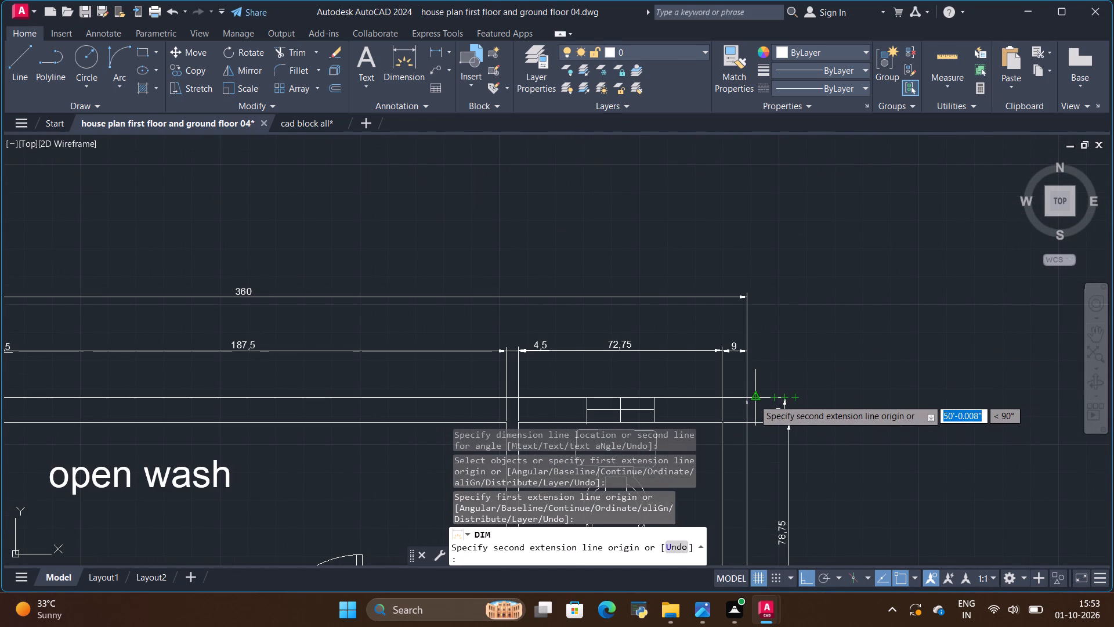
pyautogui.click(744, 398)
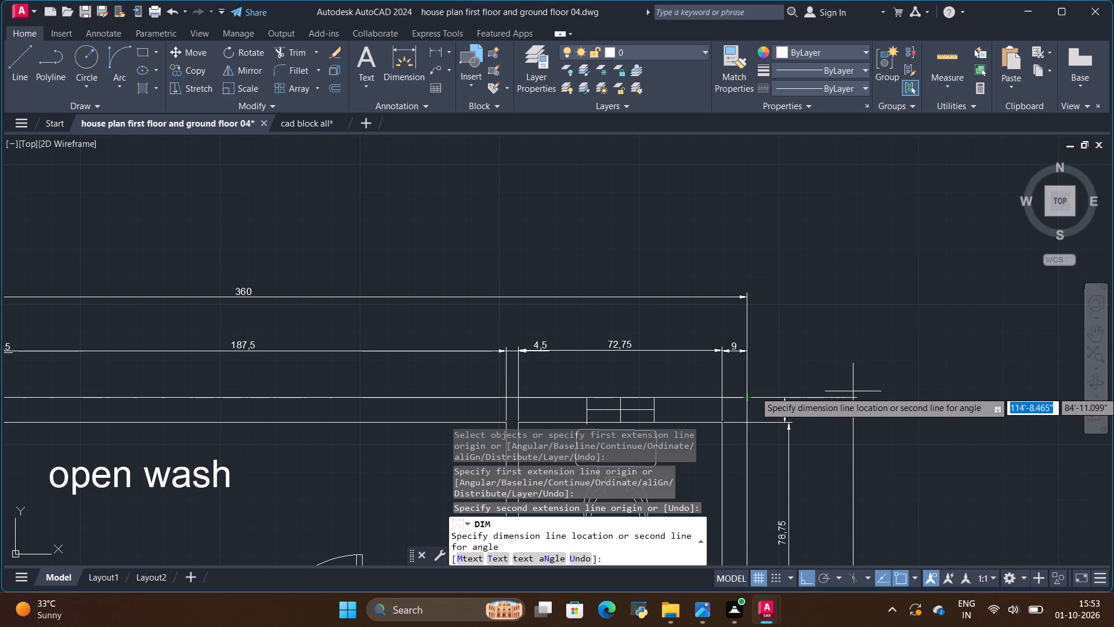
pyautogui.click(853, 391)
# Dimension the thickness of the right outer wall at the staircase room's lower corner, placing it below the bottom wall.
pyautogui.scroll(-4, 736, 314)
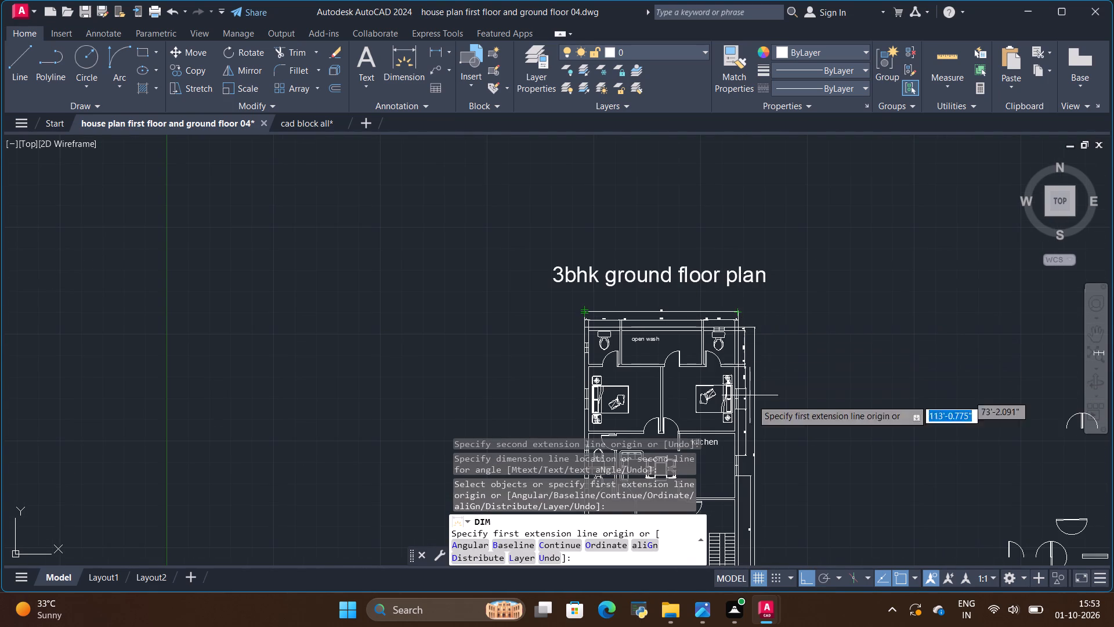
pyautogui.scroll(-2, 776, 359)
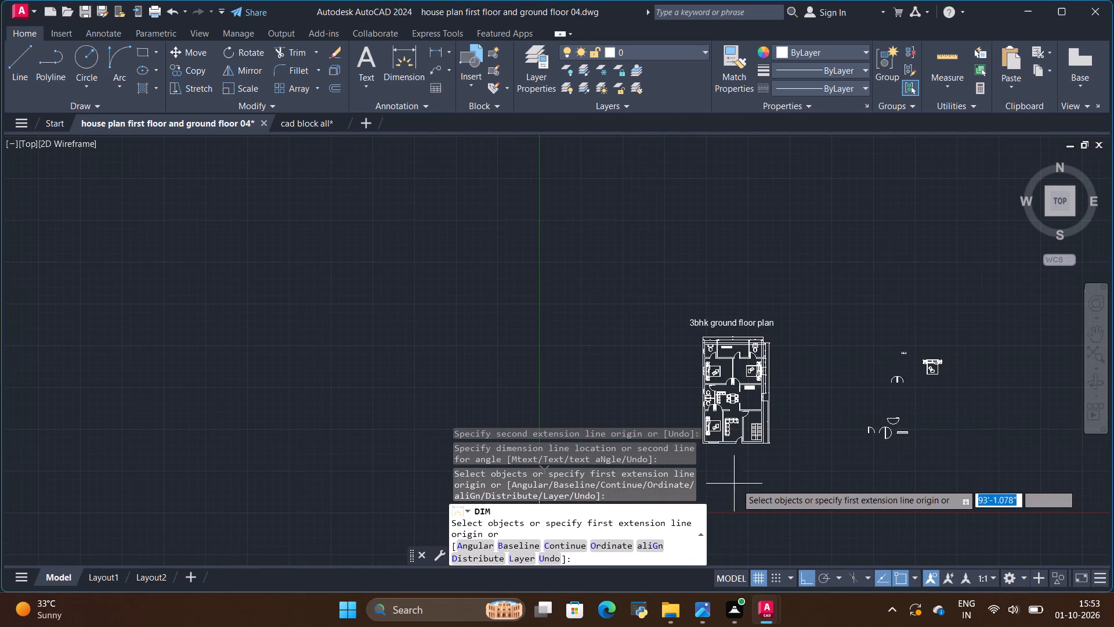
pyautogui.scroll(3, 738, 482)
pyautogui.scroll(1, 644, 289)
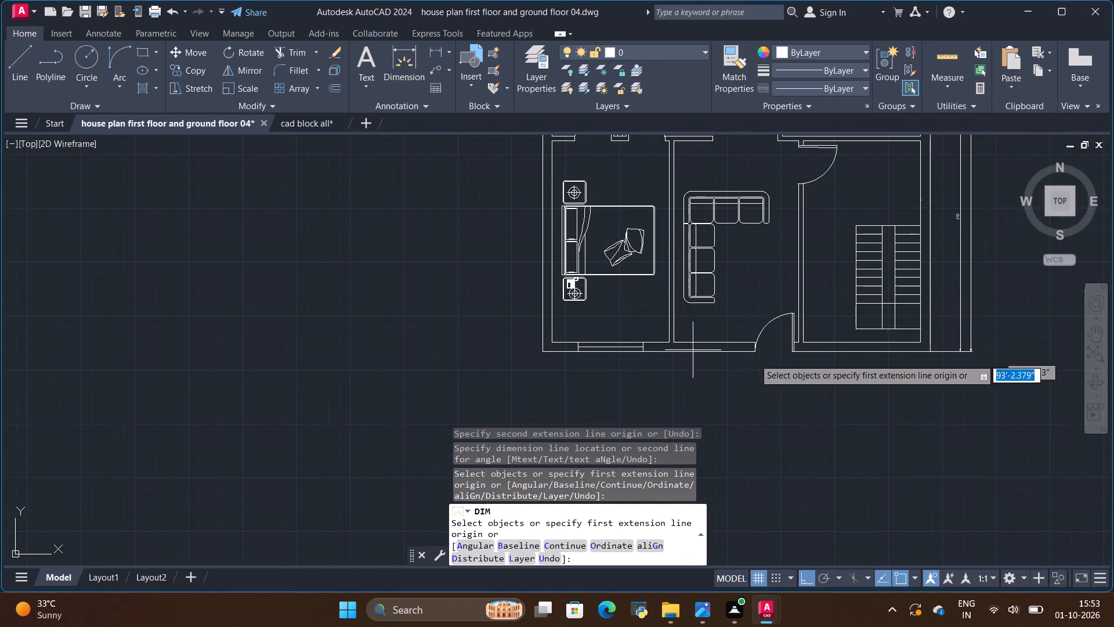
pyautogui.scroll(2, 896, 339)
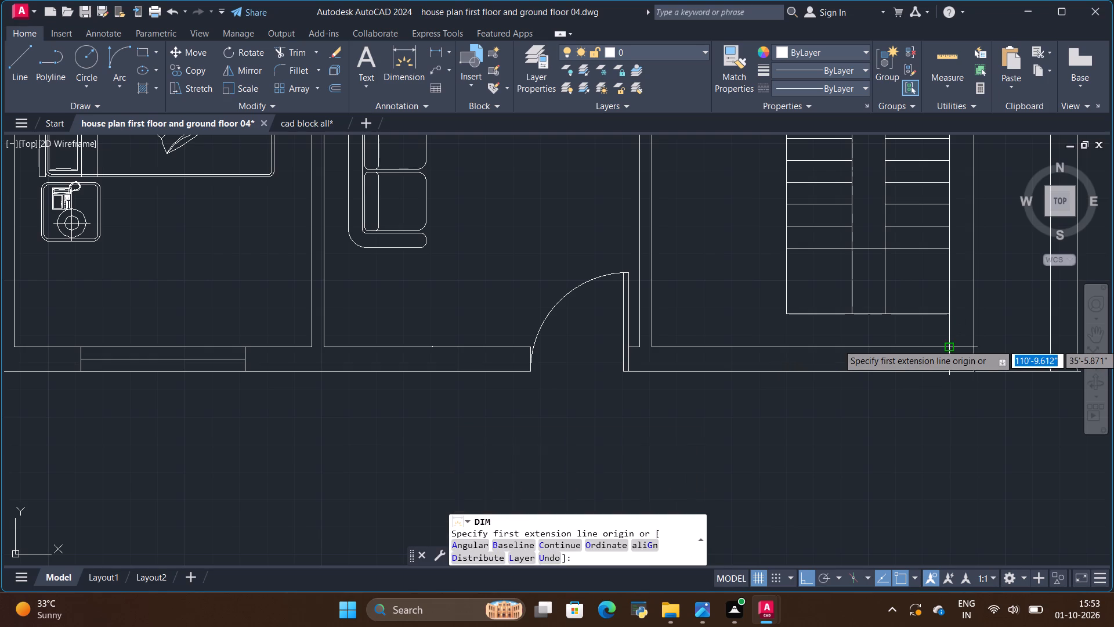
pyautogui.click(950, 347)
pyautogui.click(974, 345)
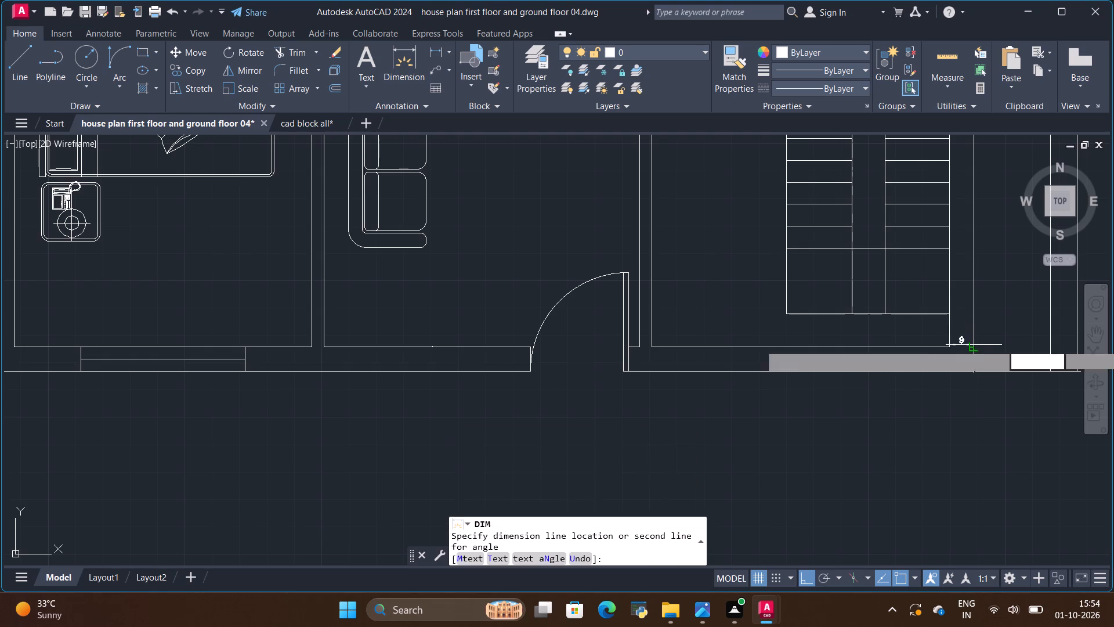
pyautogui.click(978, 410)
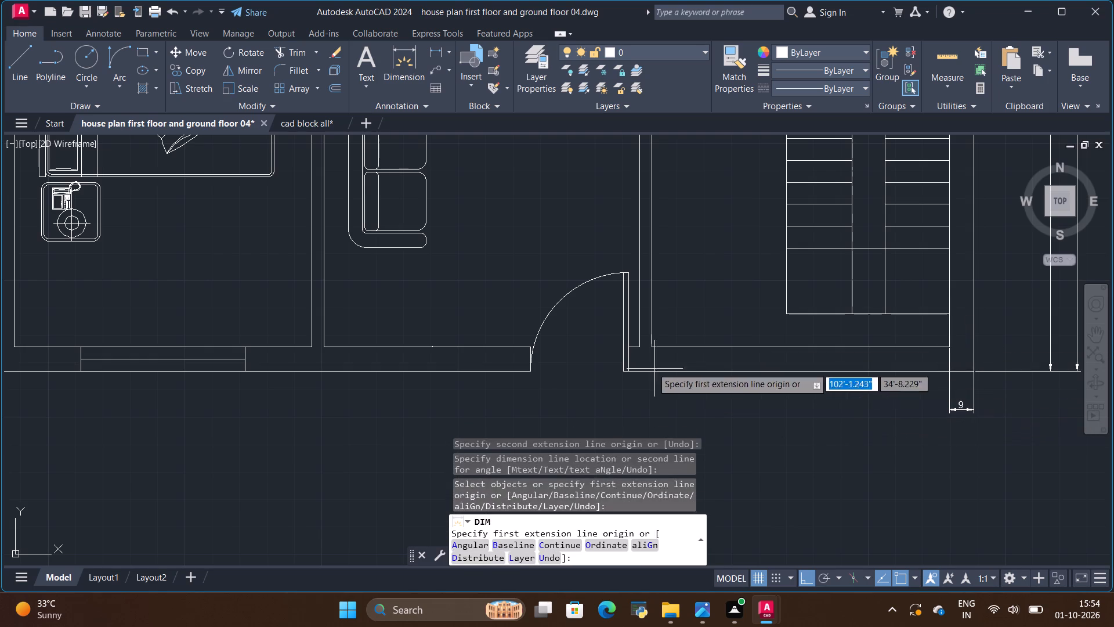
# Dimension the inner width of the staircase room along the bottom wall, in line with the right wall's thickness dimension.
pyautogui.click(654, 349)
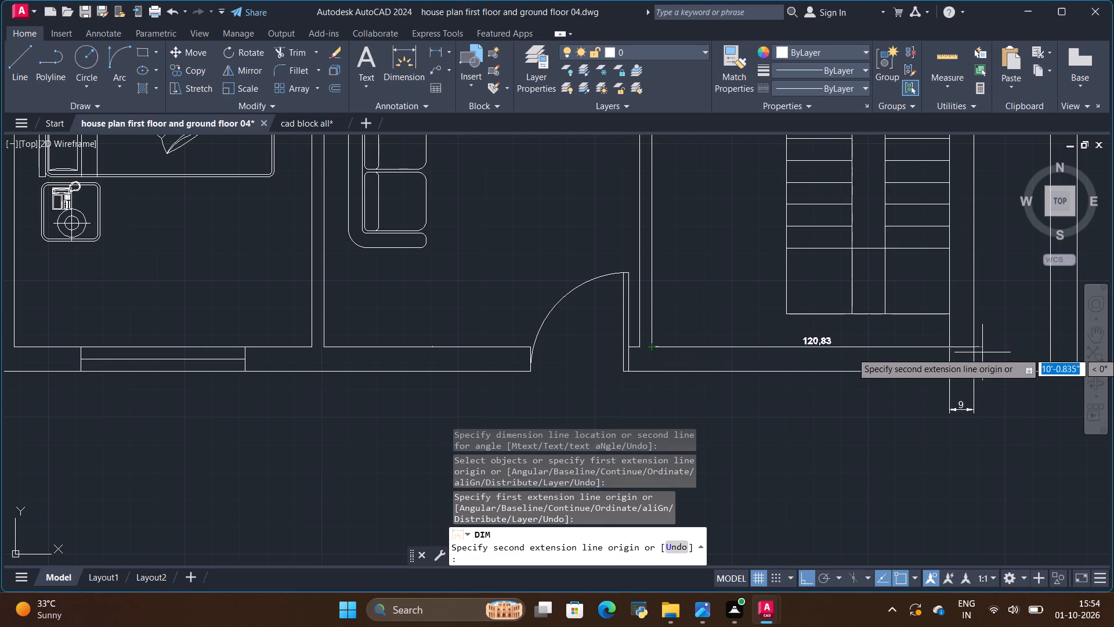
pyautogui.click(950, 350)
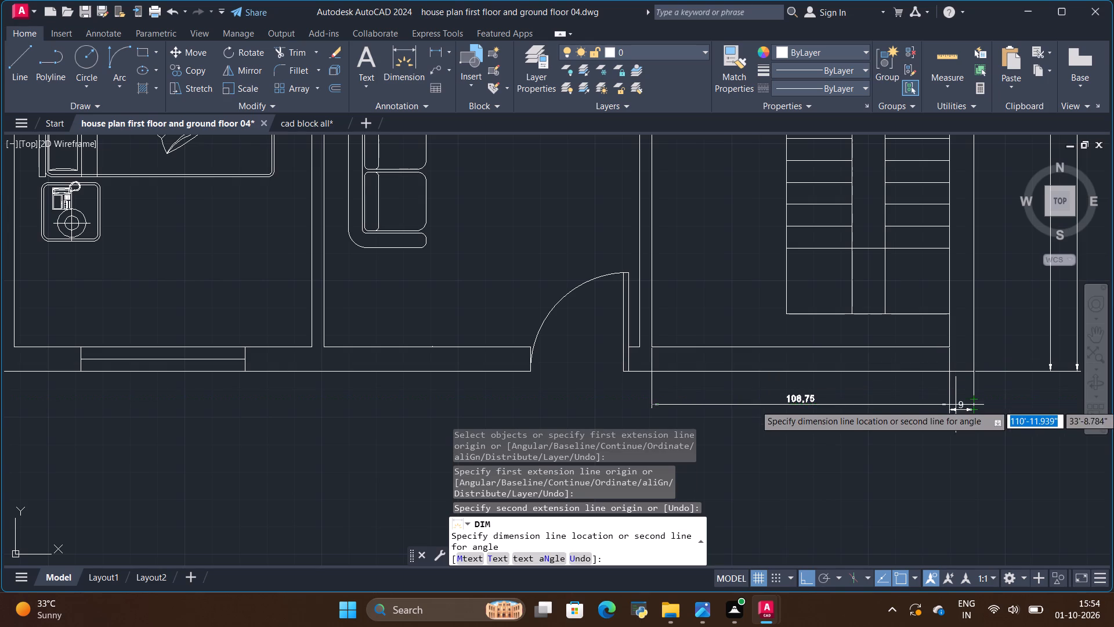
pyautogui.click(954, 409)
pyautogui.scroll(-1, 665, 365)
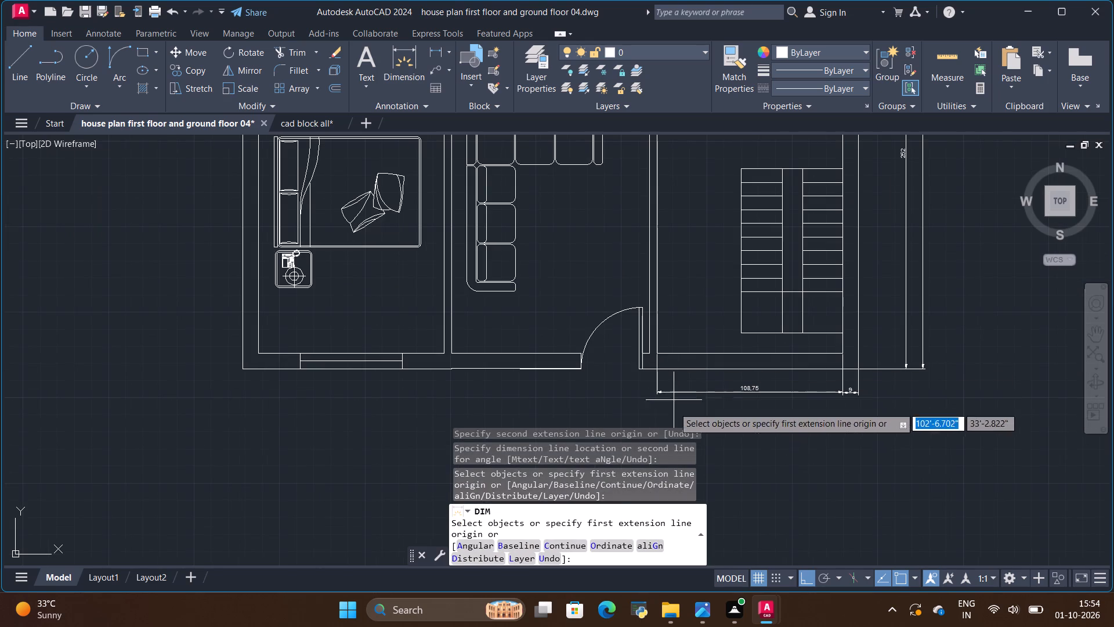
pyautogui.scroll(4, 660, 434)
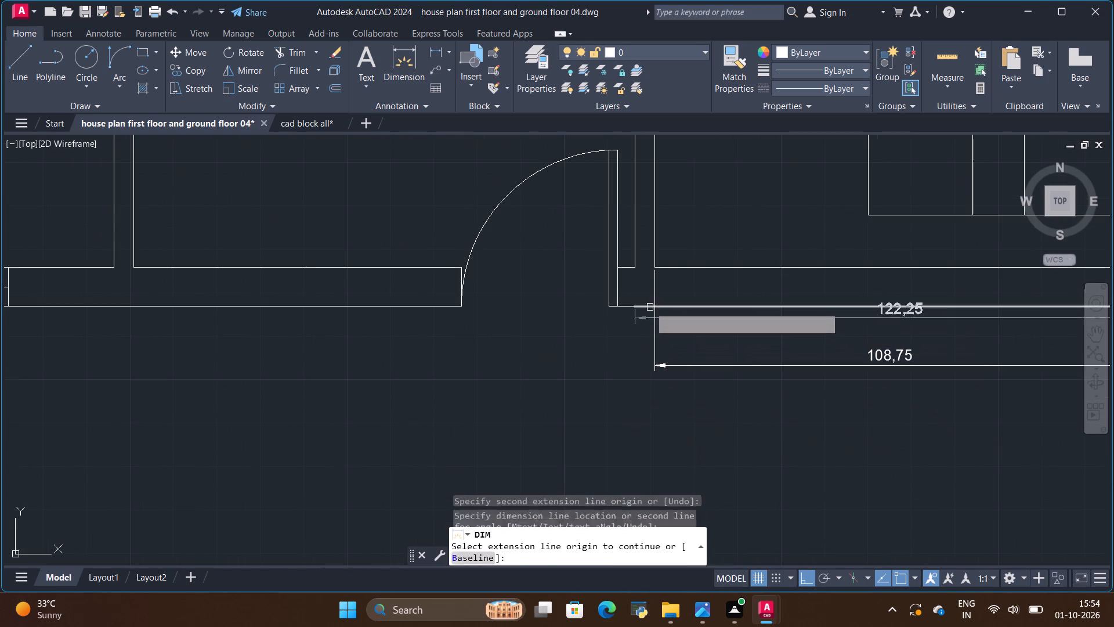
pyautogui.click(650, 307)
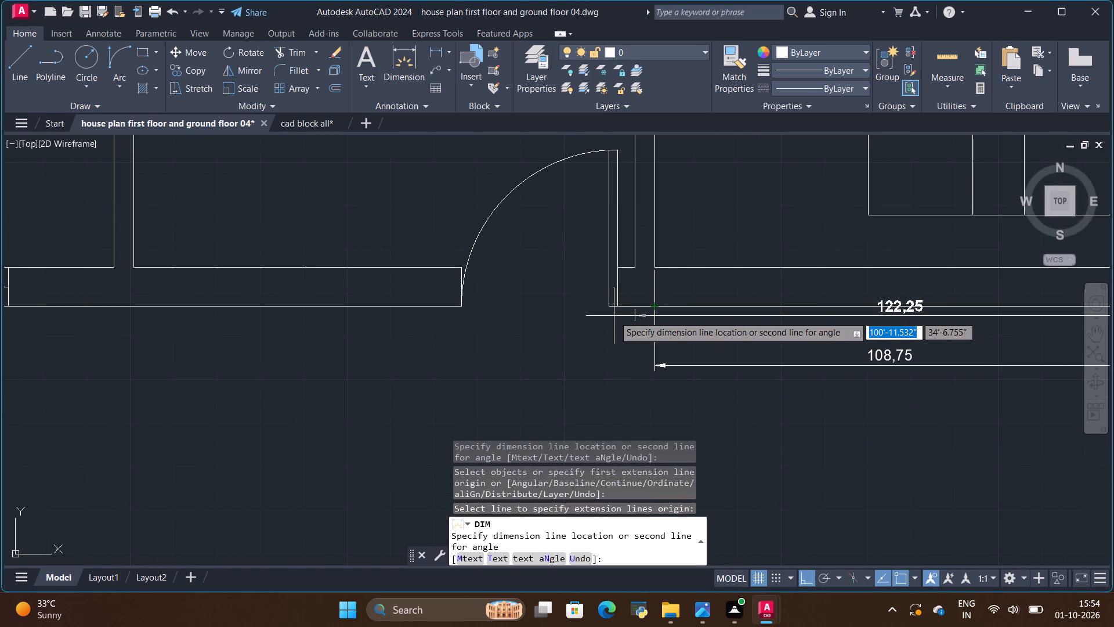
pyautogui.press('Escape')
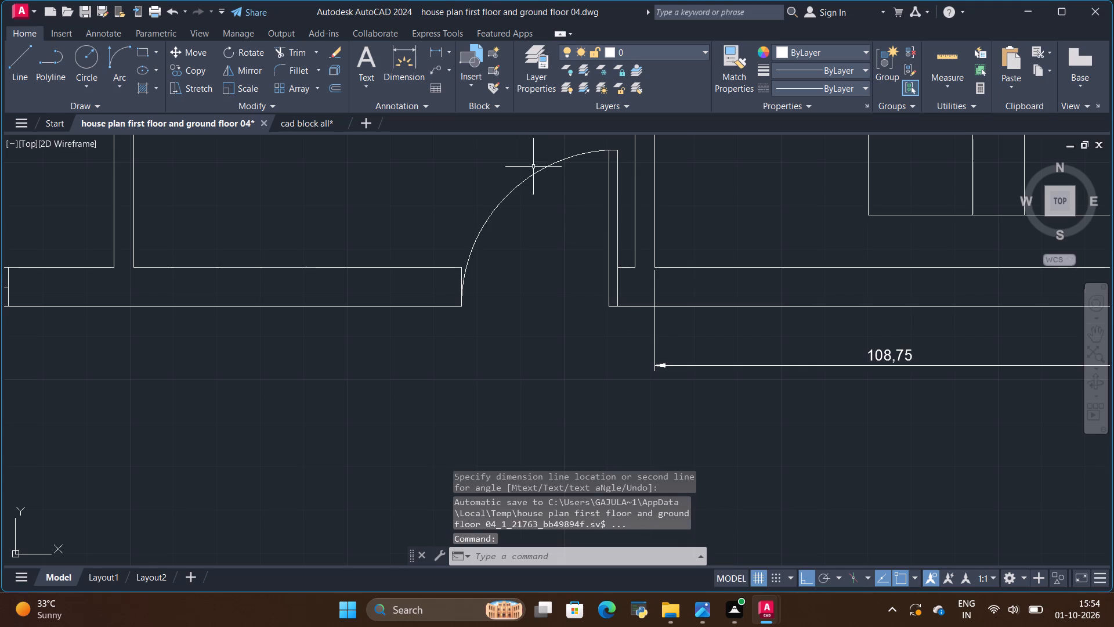
# Dimension the bottom wall from the staircase room's left inner face to the entrance door's right edge, continuing the same row.
pyautogui.click(408, 69)
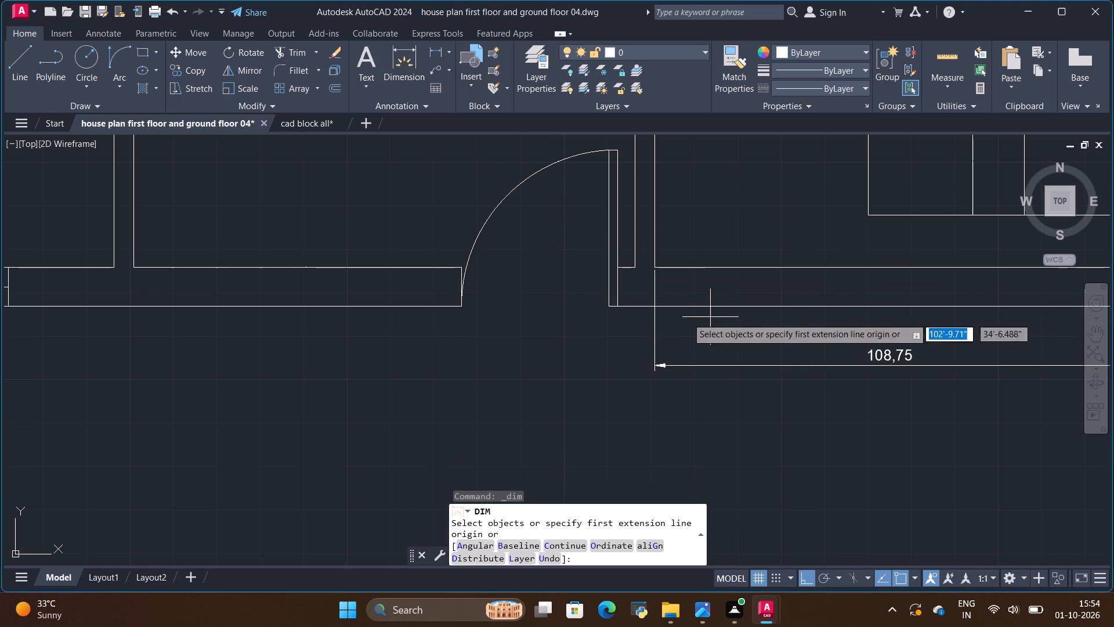
pyautogui.click(652, 303)
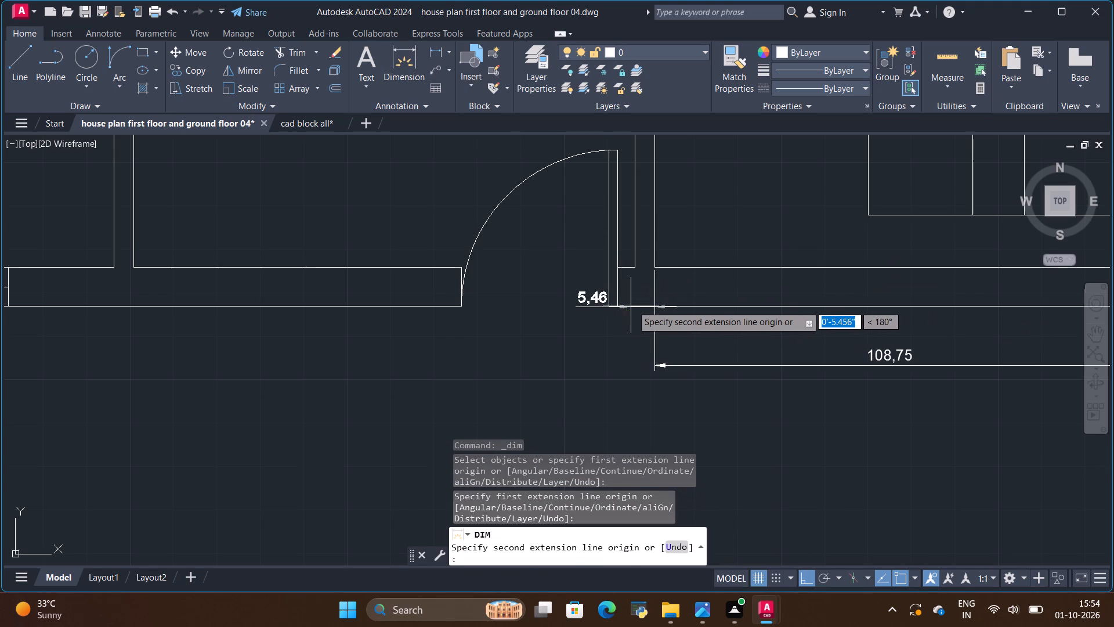
pyautogui.click(620, 304)
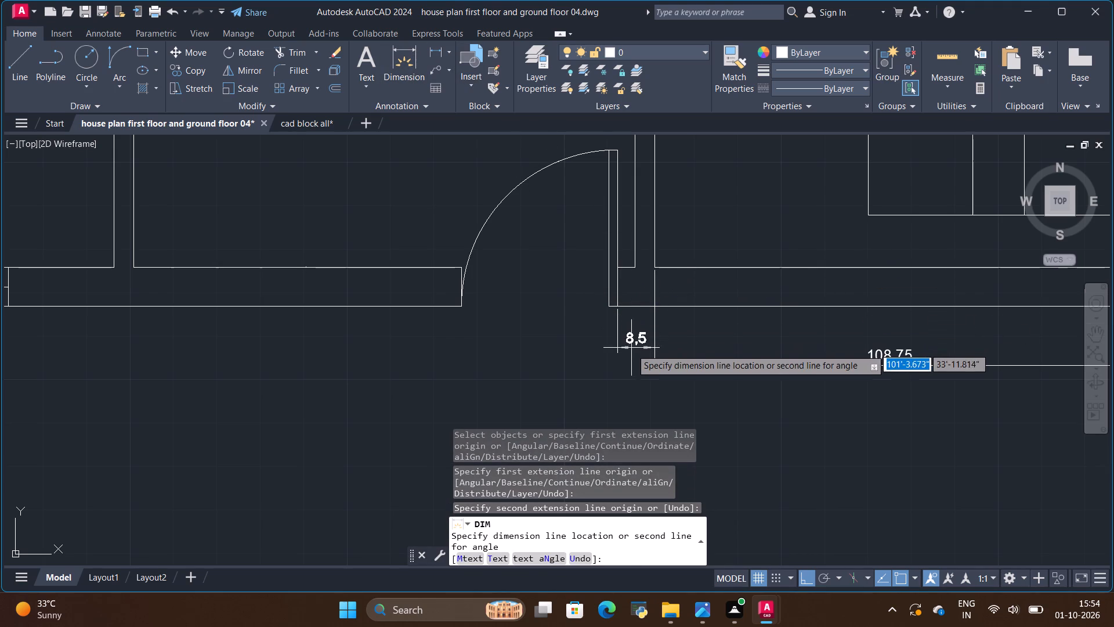
pyautogui.click(624, 365)
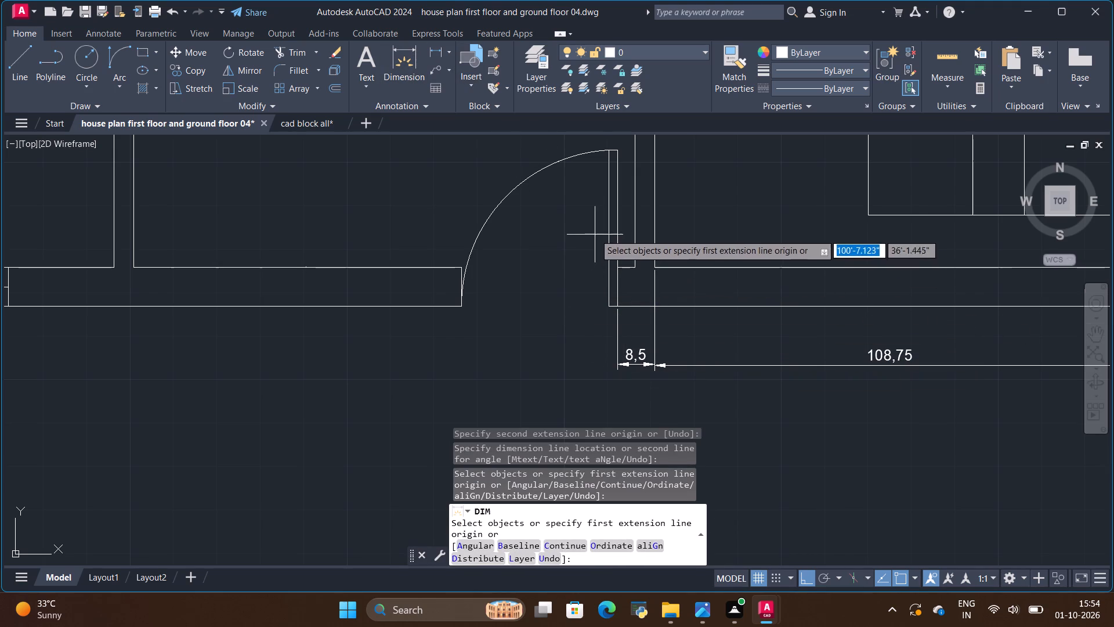
# Dimension the width of the entrance door opening in the bottom wall, continuing the same row.
pyautogui.scroll(1, 613, 286)
pyautogui.scroll(-1, 614, 283)
pyautogui.scroll(1, 616, 307)
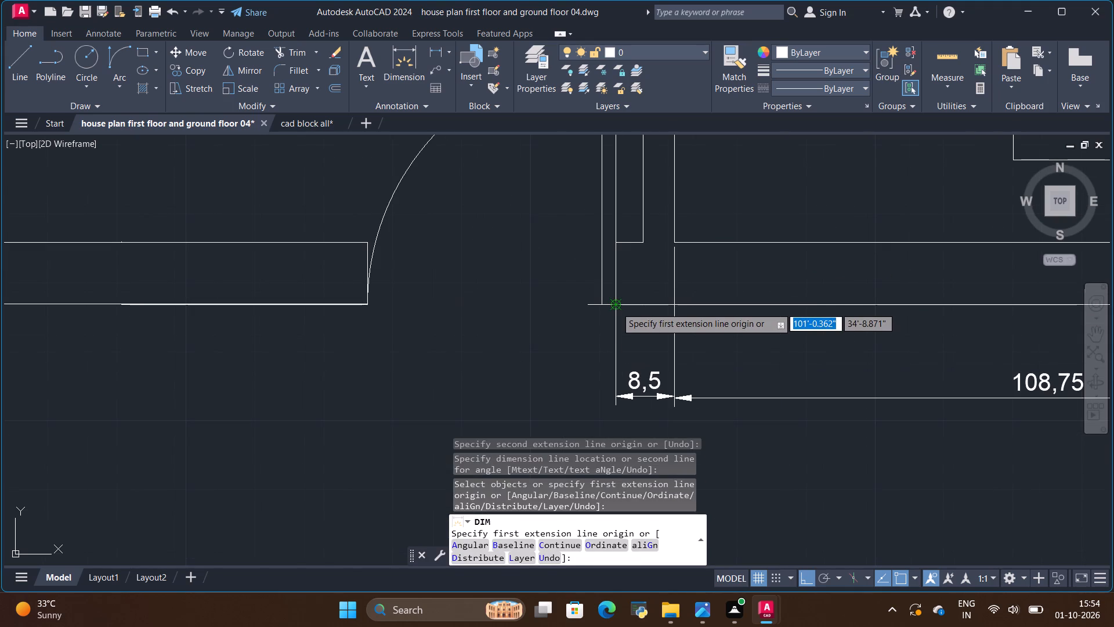
pyautogui.click(616, 307)
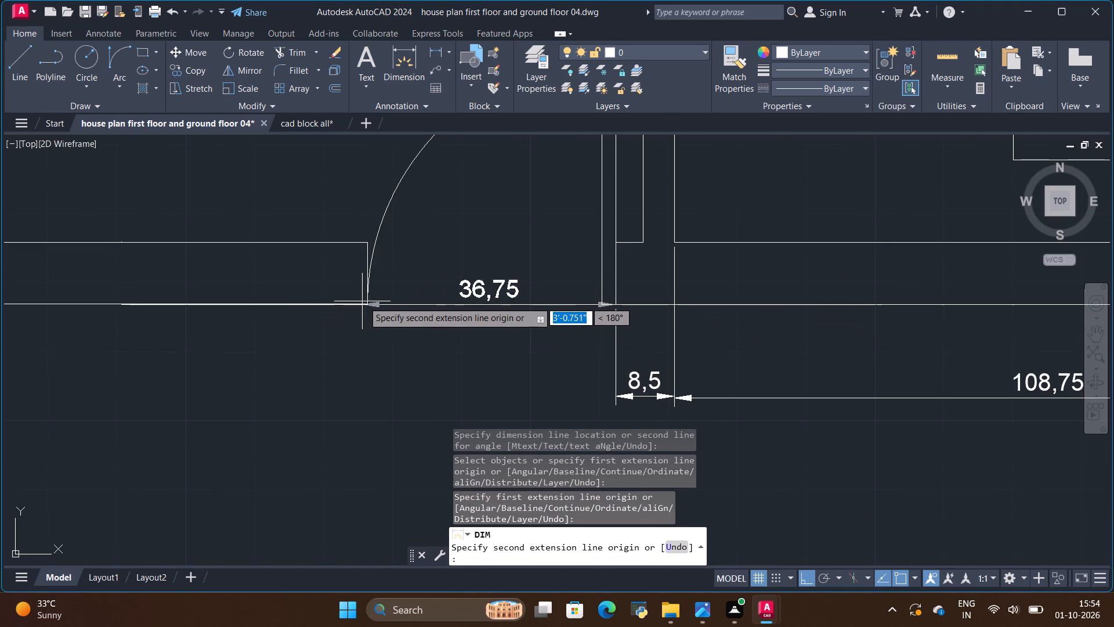
pyautogui.click(370, 302)
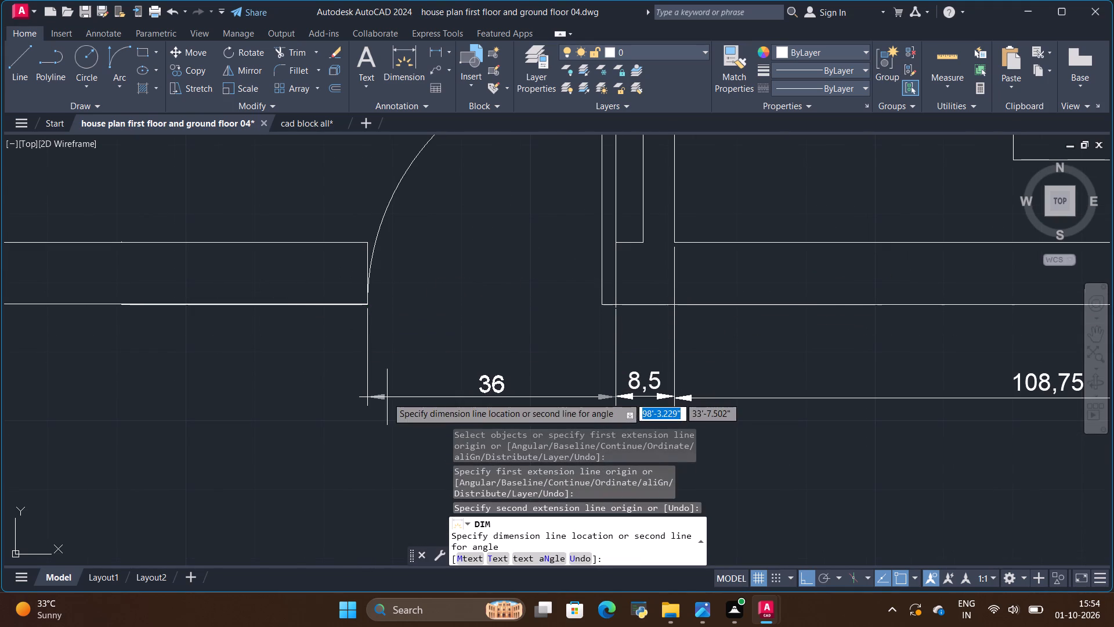
pyautogui.click(387, 397)
# Dimension the thickness of the bottom outer wall at the left edge of the entrance door opening.
pyautogui.scroll(-2, 672, 288)
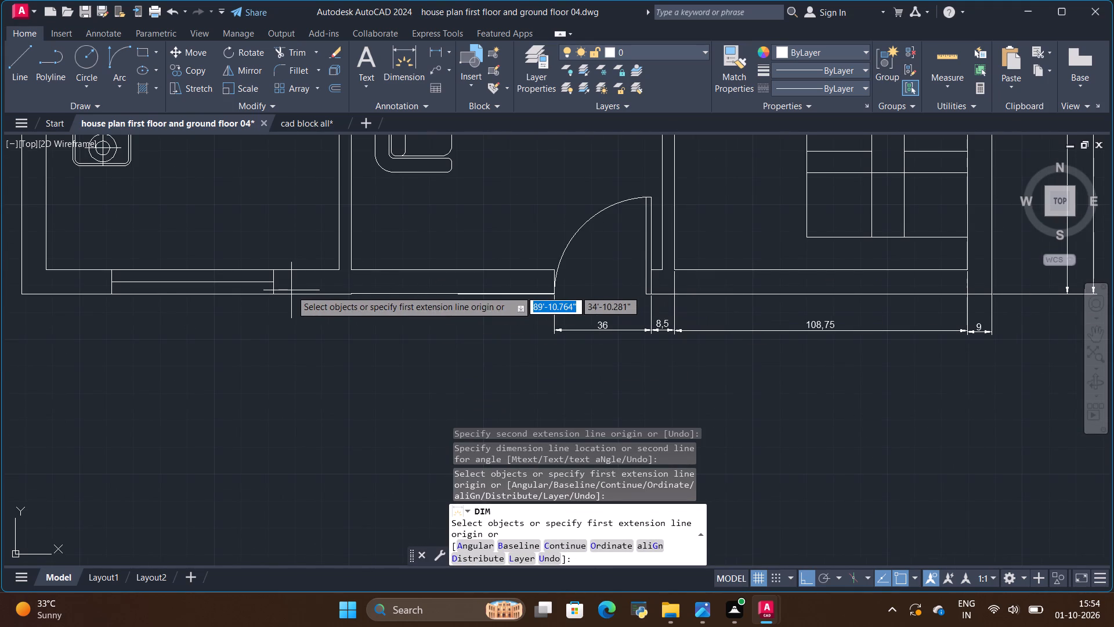
pyautogui.scroll(1, 291, 290)
pyautogui.scroll(-1, 648, 317)
pyautogui.scroll(2, 429, 294)
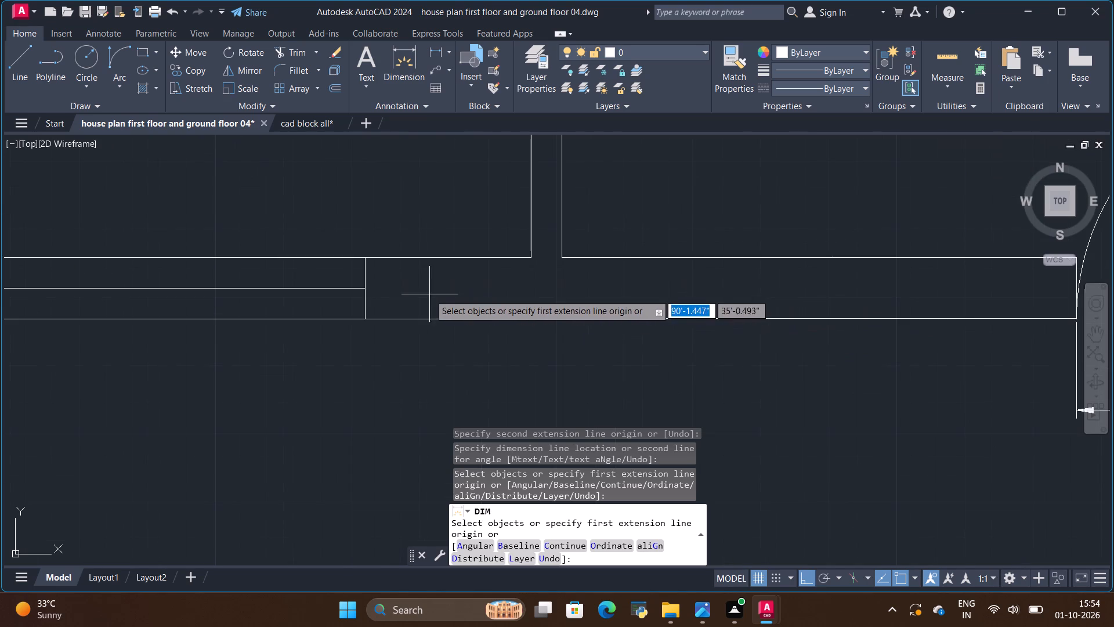
pyautogui.click(368, 316)
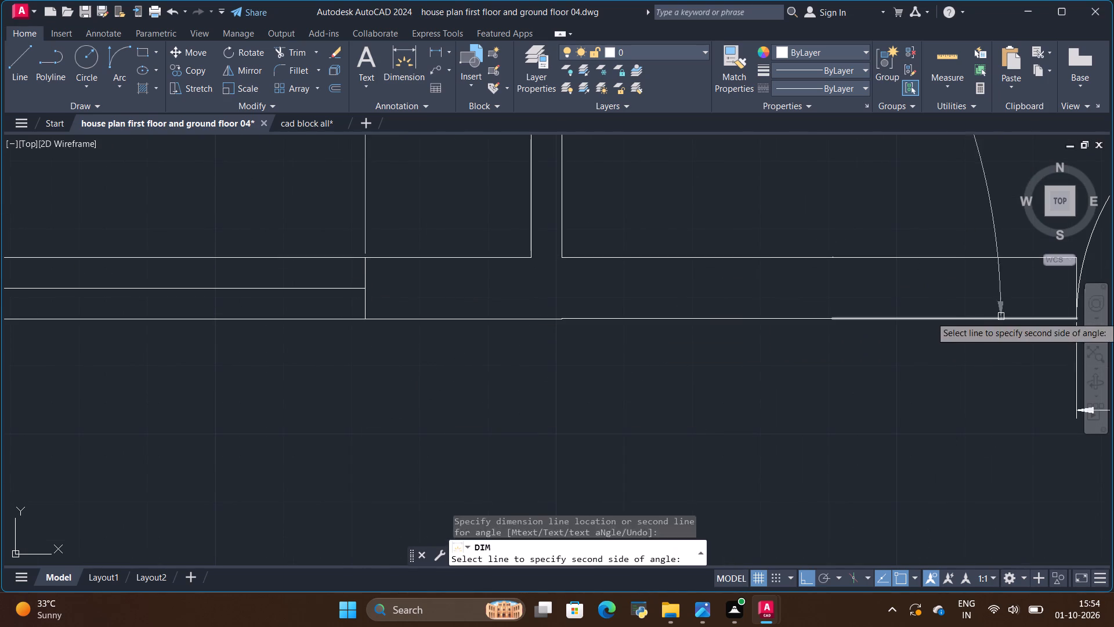
pyautogui.scroll(-2, 924, 315)
pyautogui.scroll(1, 921, 320)
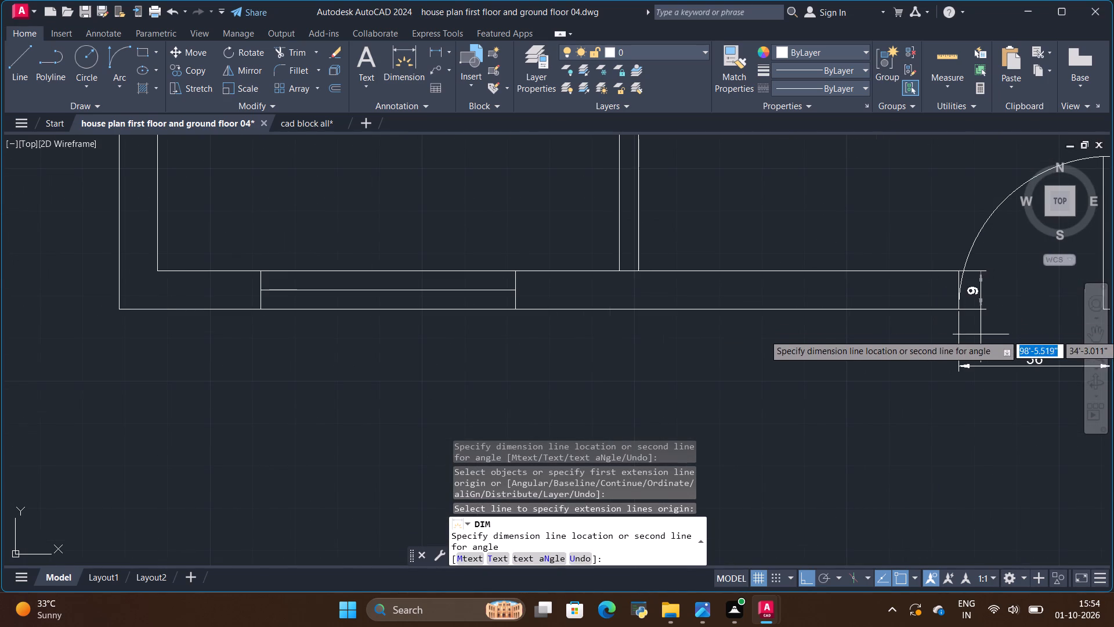
pyautogui.click(960, 322)
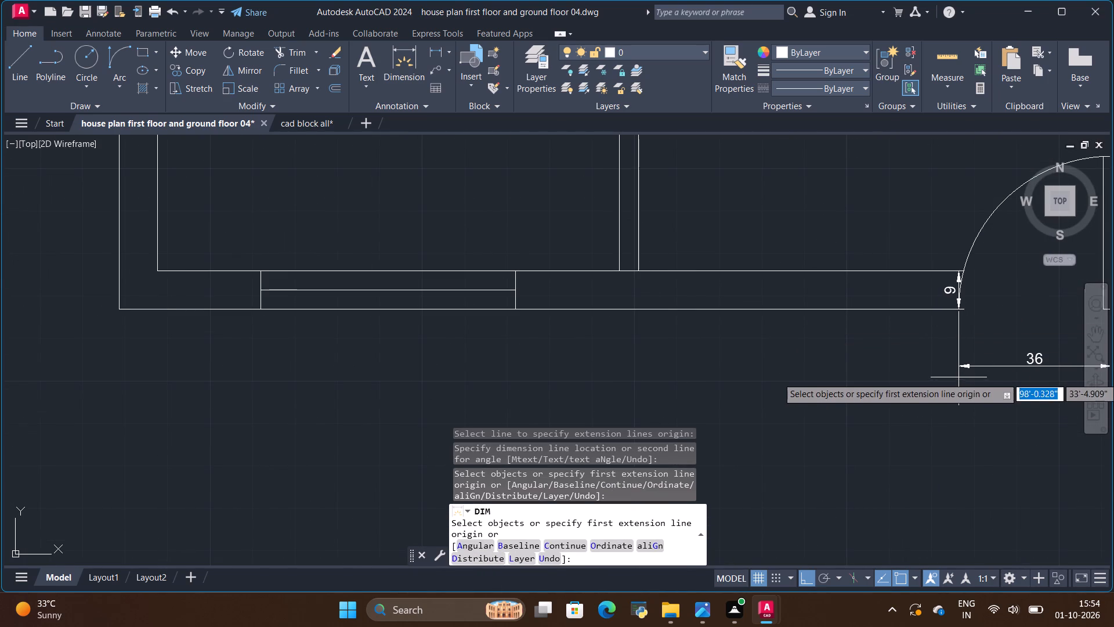
pyautogui.press('Escape')
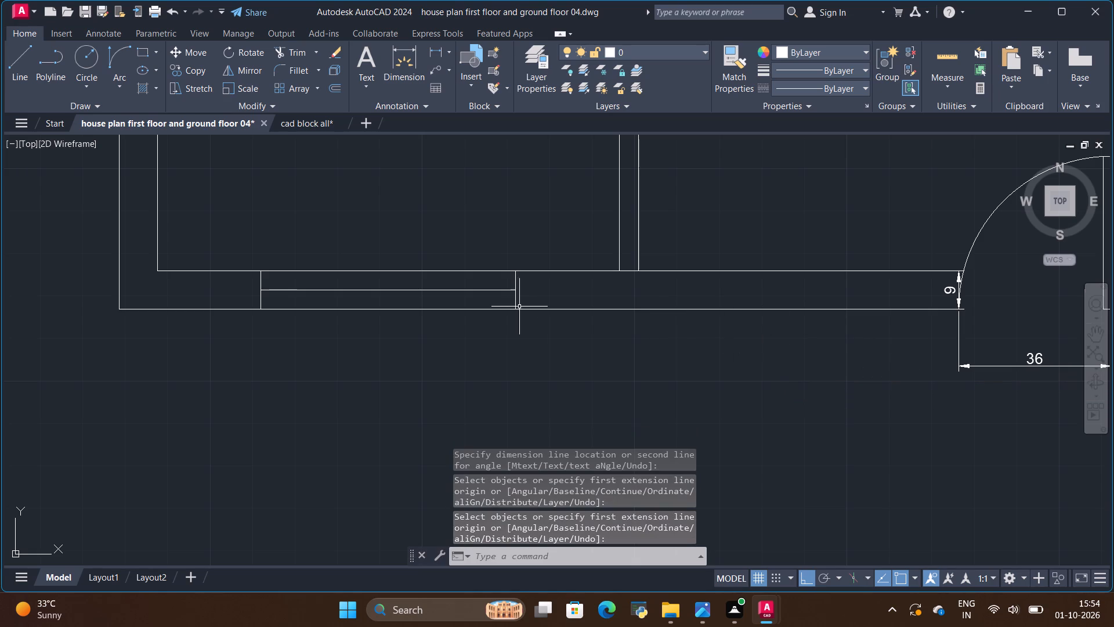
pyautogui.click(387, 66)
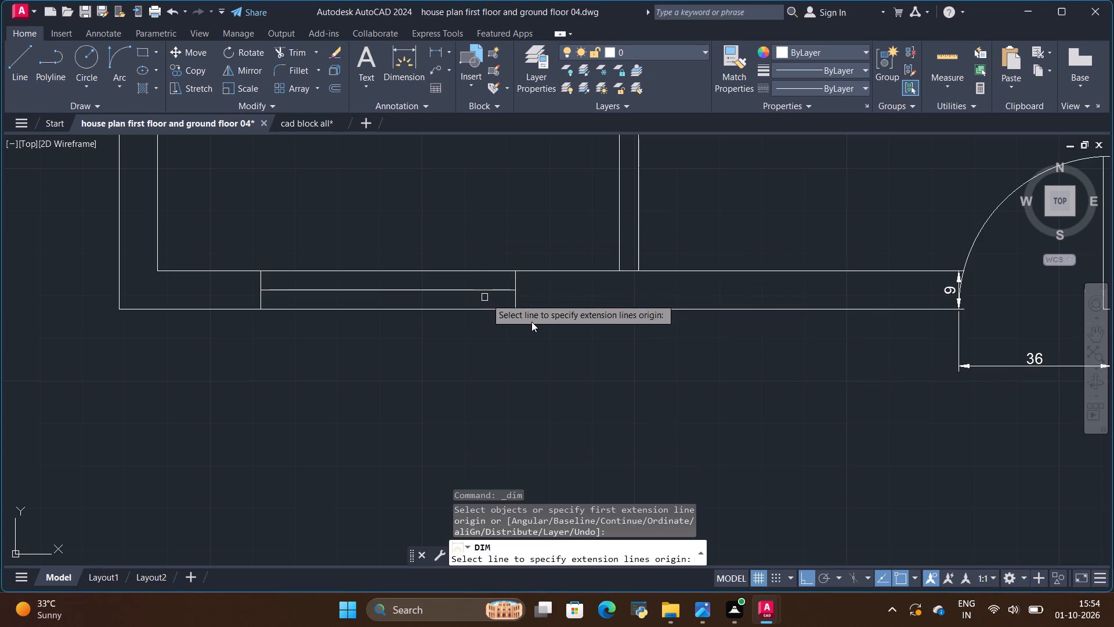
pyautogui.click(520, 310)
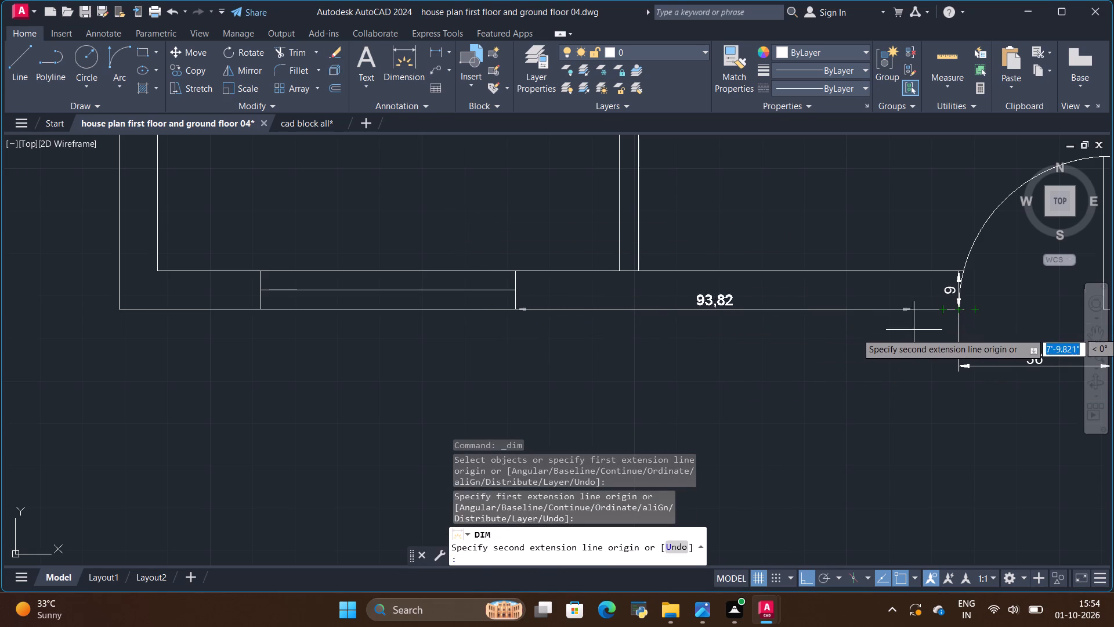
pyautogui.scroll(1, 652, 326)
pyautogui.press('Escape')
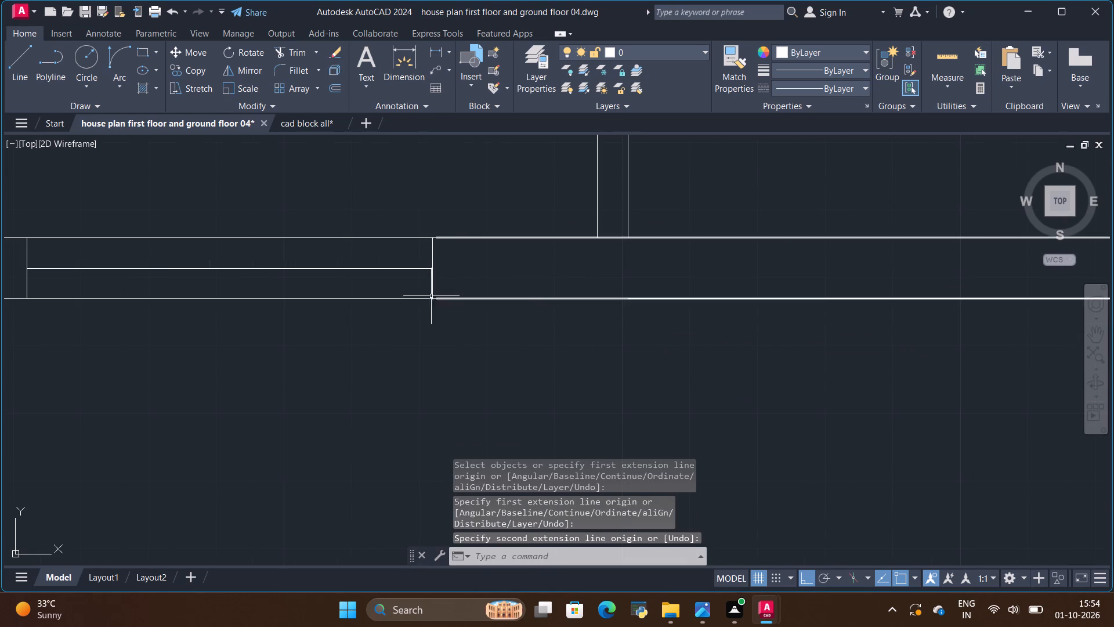
# Dimension the bottom wall from the window's right edge to the entrance door opening's left edge, in line with the existing row.
pyautogui.click(394, 63)
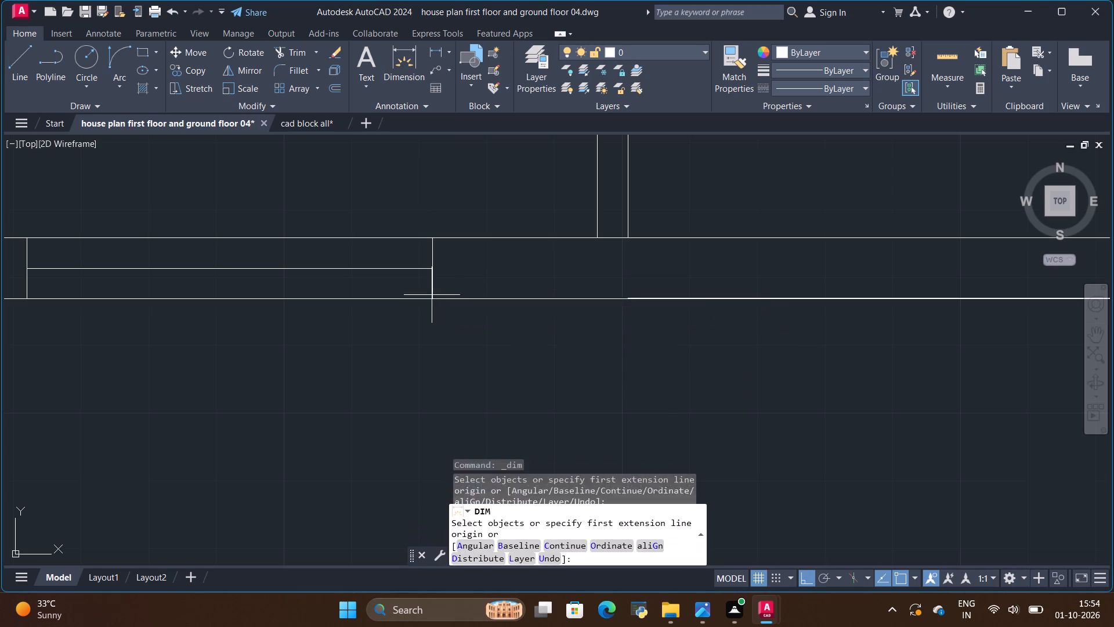
pyautogui.click(433, 295)
pyautogui.scroll(-2, 363, 335)
pyautogui.scroll(1, 680, 327)
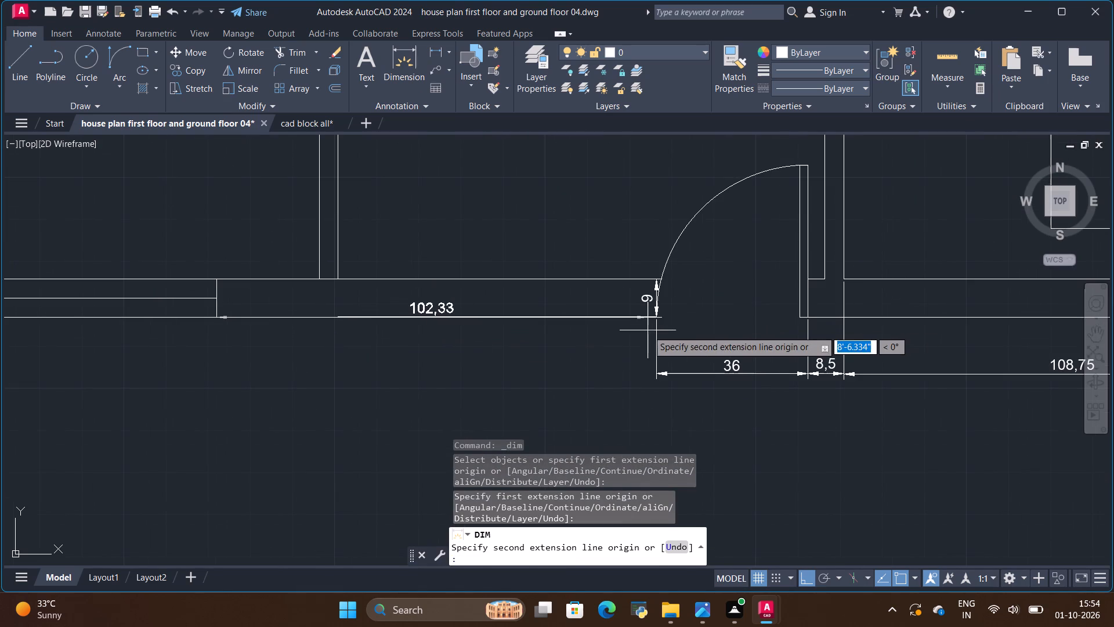
pyautogui.click(657, 318)
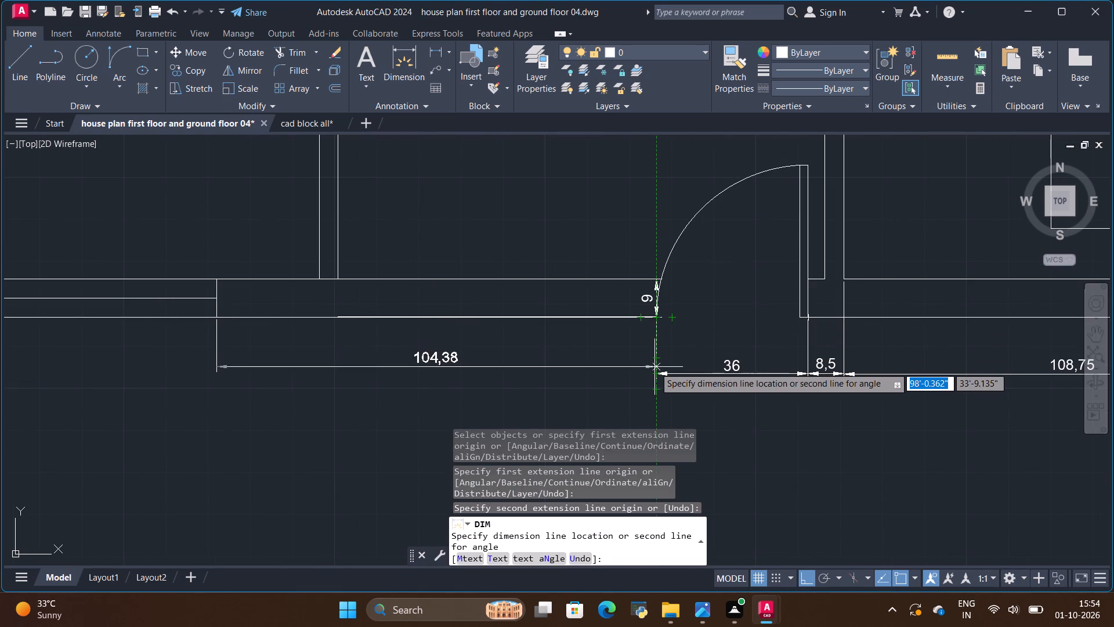
pyautogui.click(654, 367)
# Dimension the width of the window in the bottom wall, continuing the row below the plan.
pyautogui.scroll(-2, 773, 355)
pyautogui.scroll(3, 489, 344)
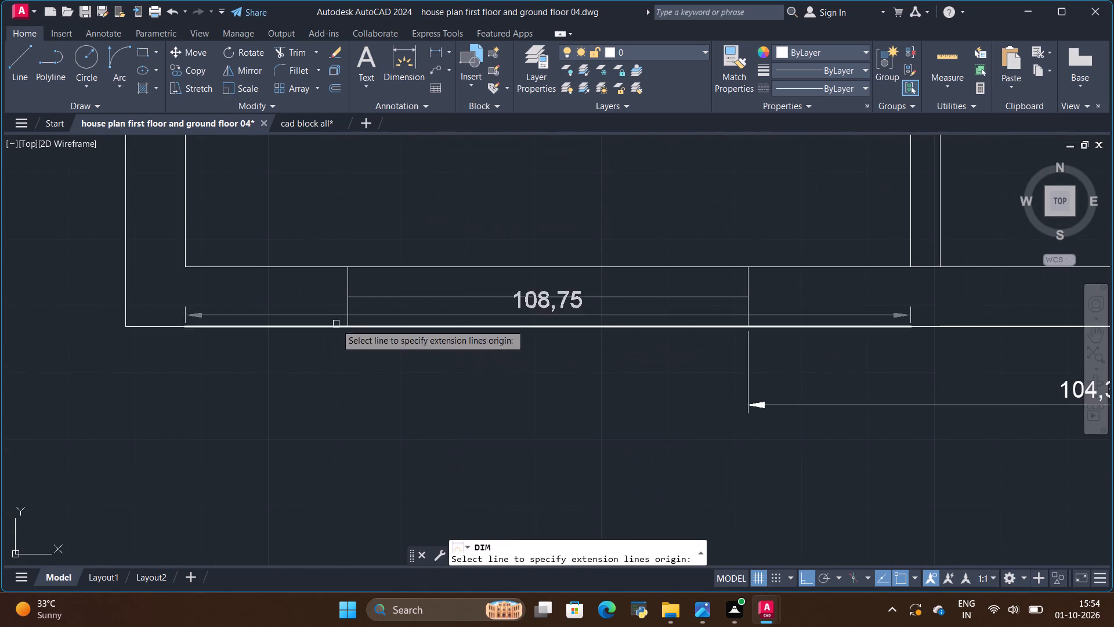
pyautogui.click(348, 325)
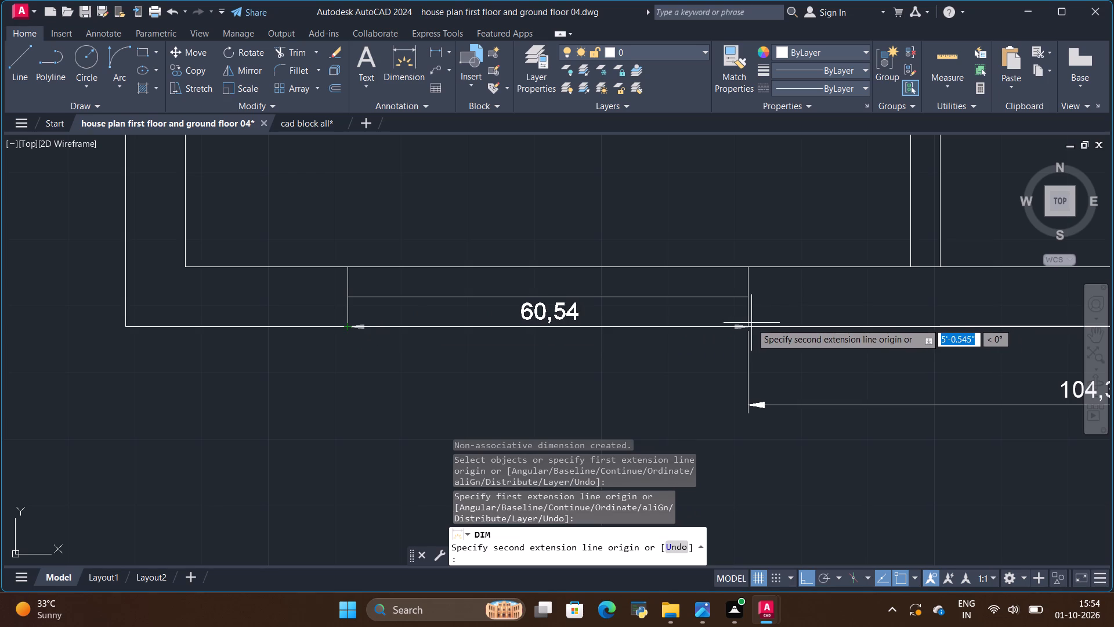
pyautogui.click(750, 323)
pyautogui.click(748, 399)
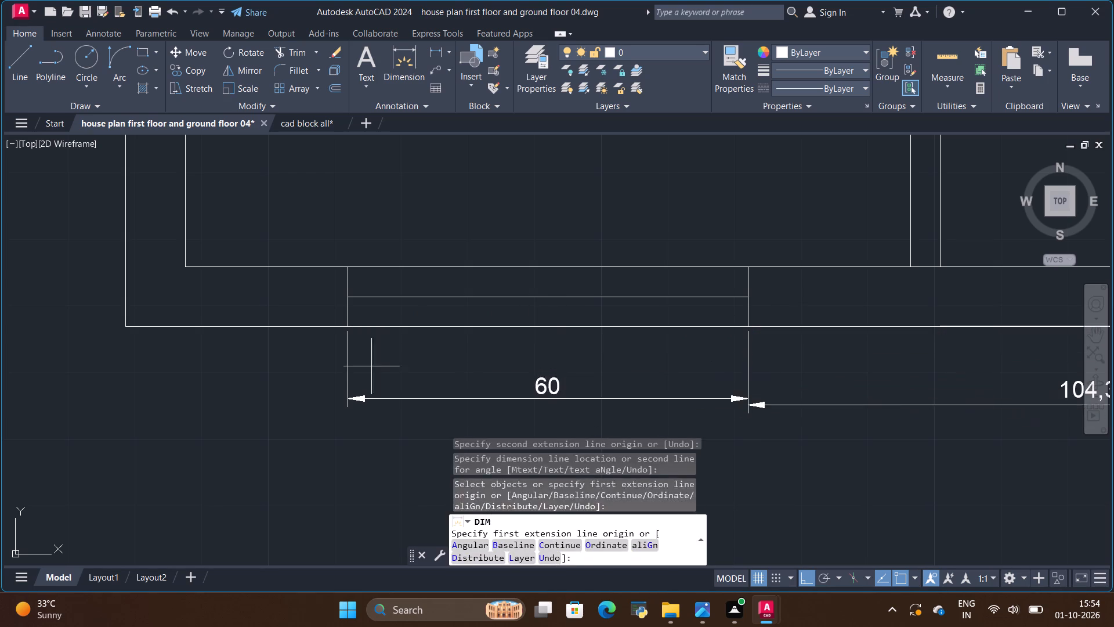
# Dimension the bottom wall from the window's left edge to the building's outer left corner, completing the row.
pyautogui.scroll(-1, 793, 323)
pyautogui.scroll(1, 464, 341)
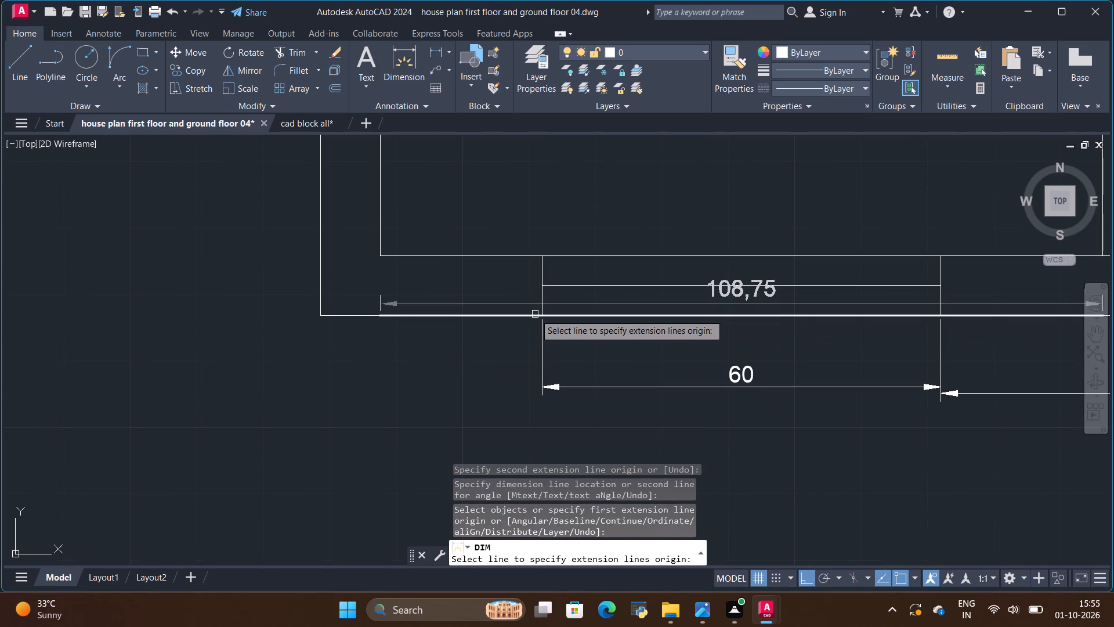
pyautogui.click(541, 317)
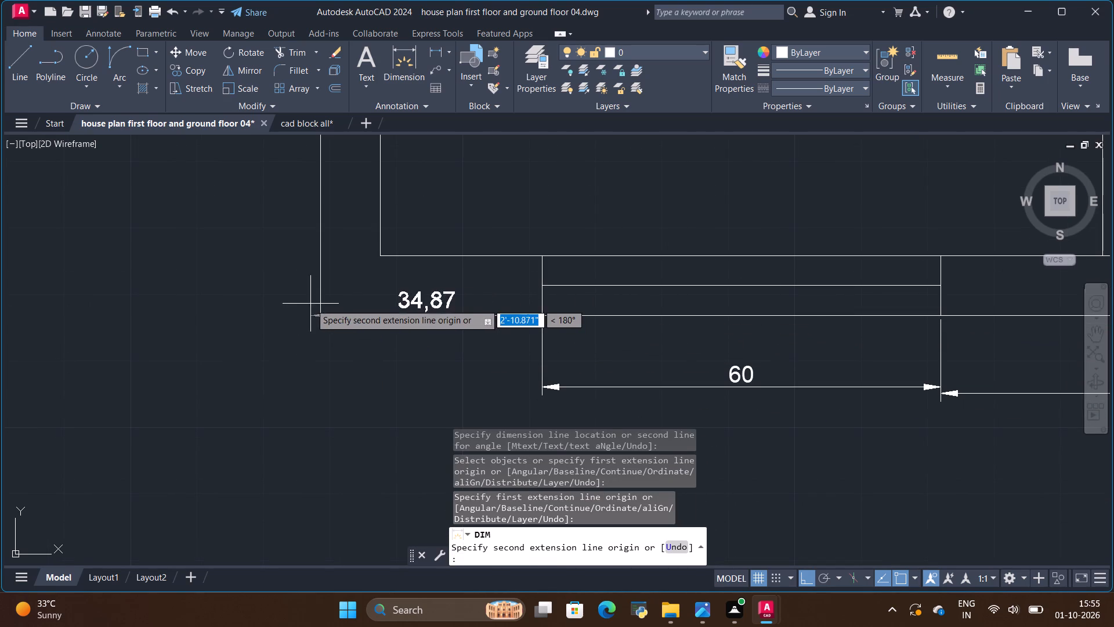
pyautogui.click(320, 316)
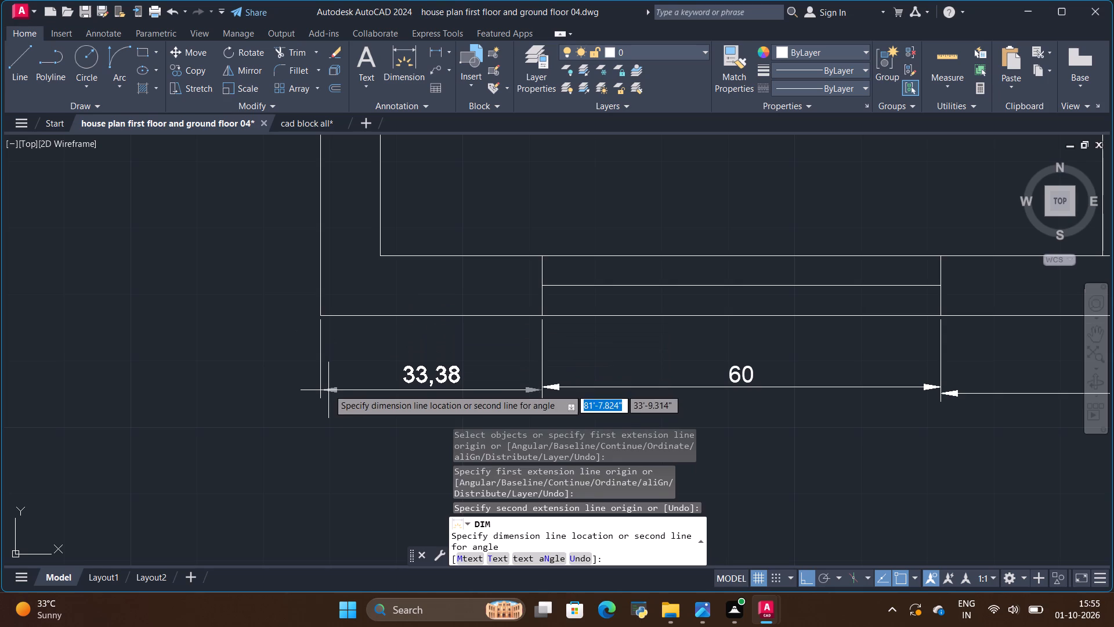
pyautogui.click(328, 388)
# Dimension the thickness of the top outer wall at the plan's top-left corner, placing it outside the left wall.
pyautogui.scroll(-7, 794, 323)
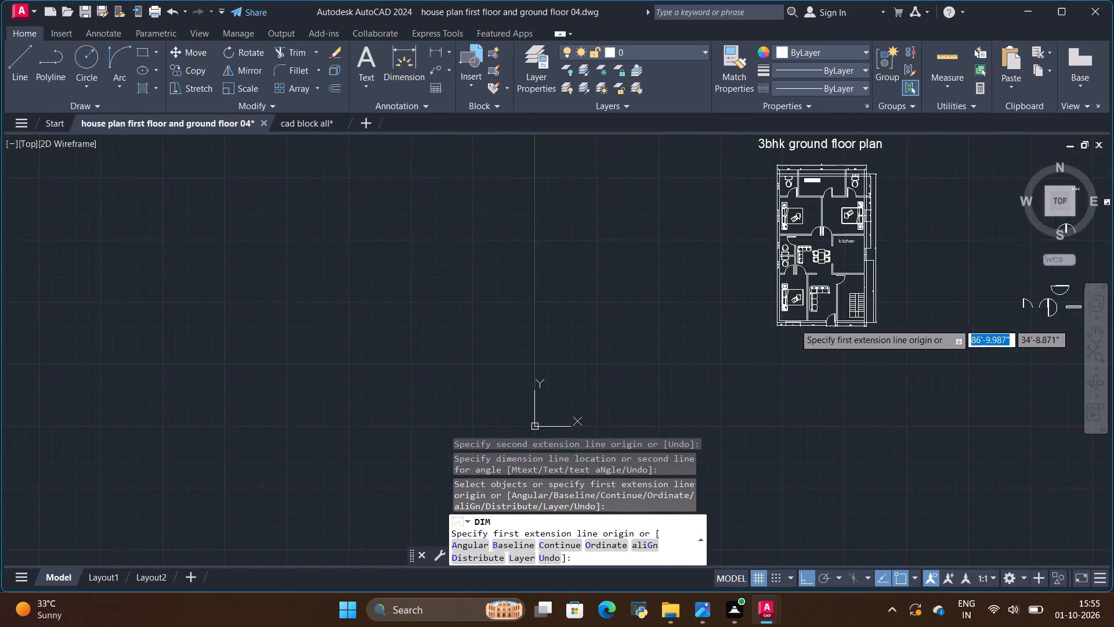
pyautogui.scroll(2, 832, 185)
pyautogui.scroll(-1, 819, 298)
pyautogui.scroll(3, 768, 203)
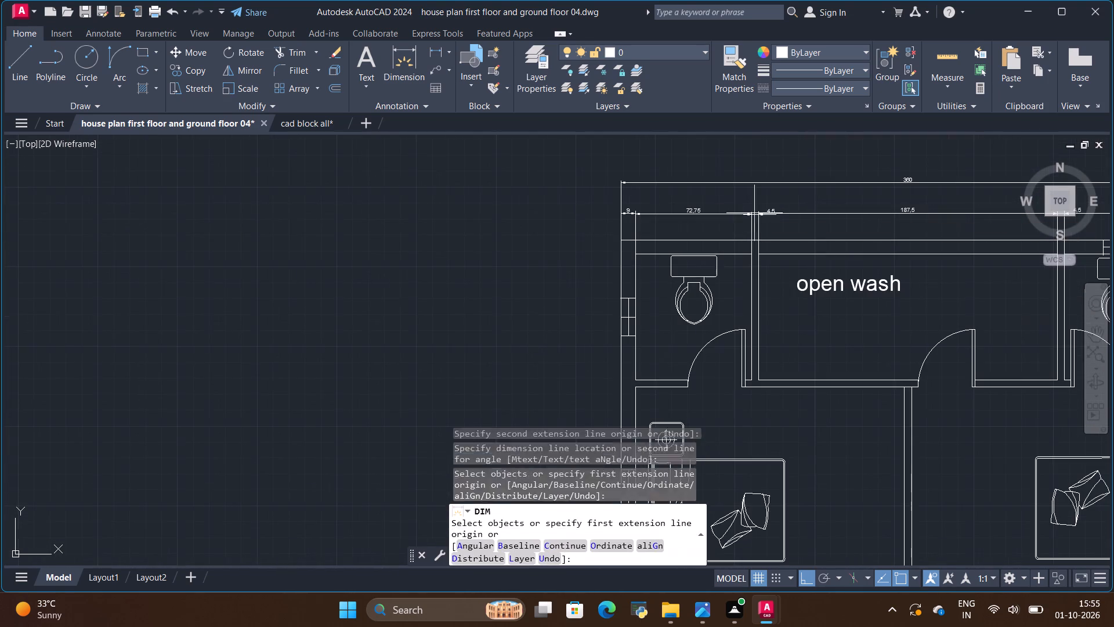
pyautogui.scroll(2, 642, 199)
pyautogui.scroll(-1, 656, 250)
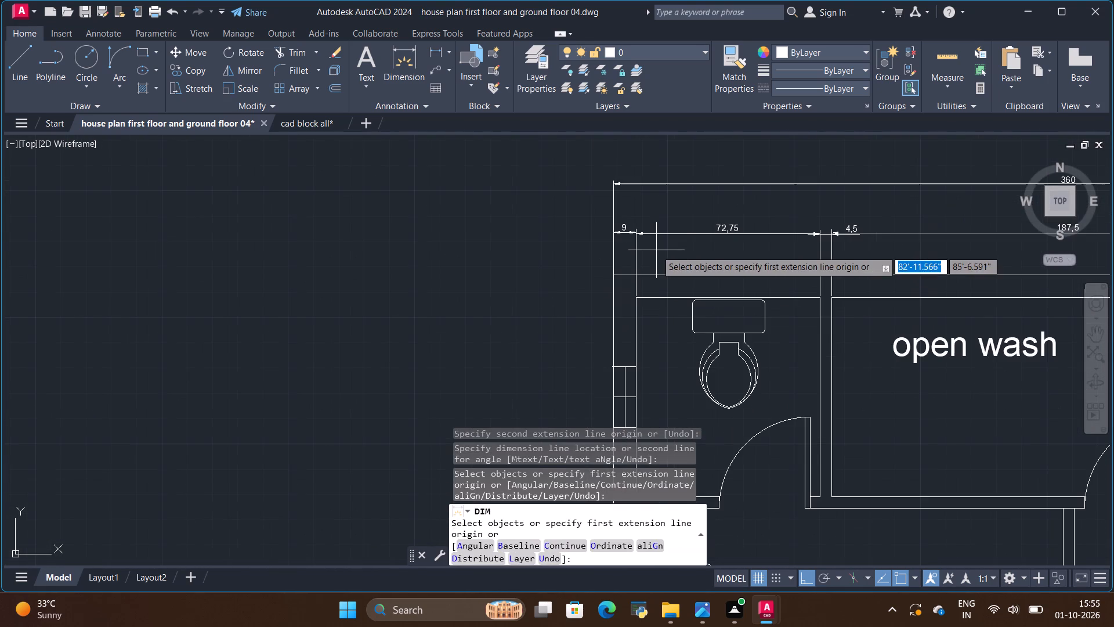
pyautogui.scroll(-4, 646, 267)
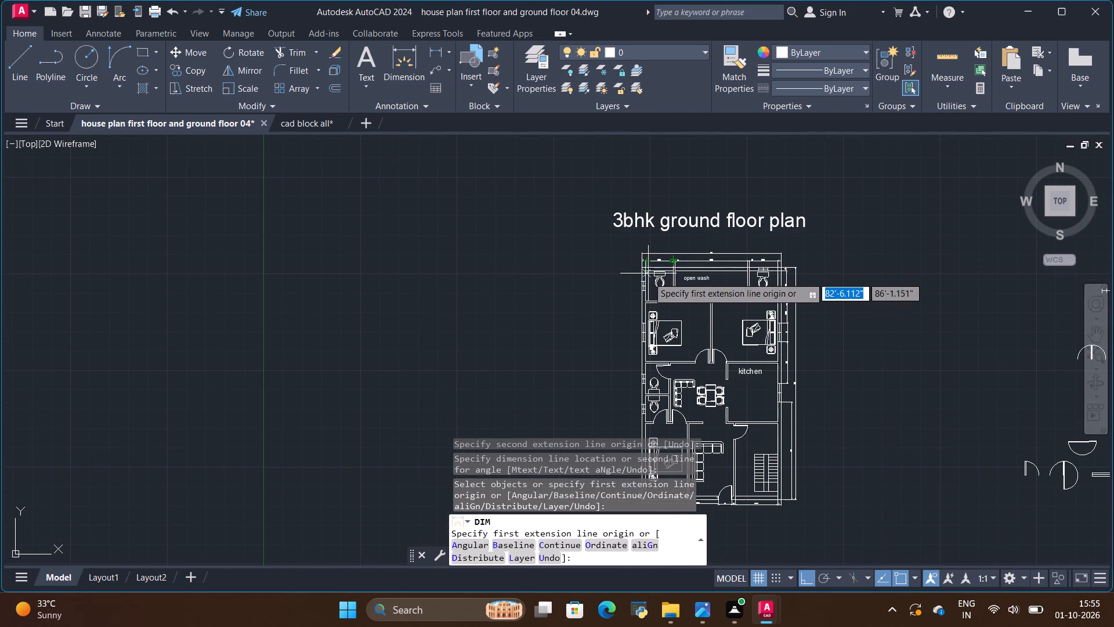
pyautogui.scroll(2, 643, 273)
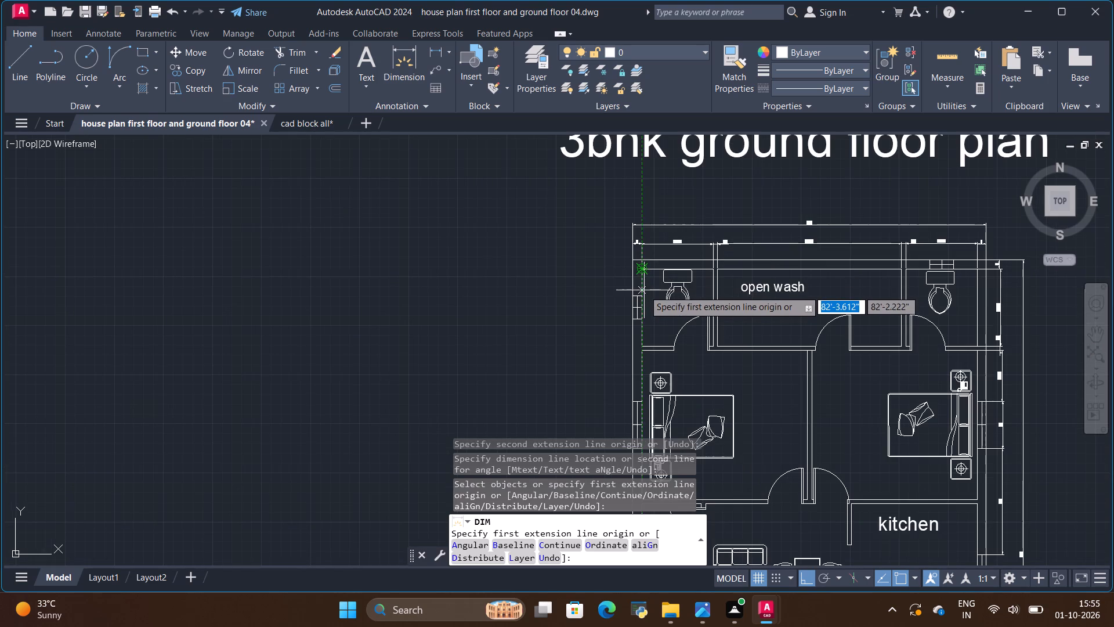
pyautogui.scroll(1, 643, 284)
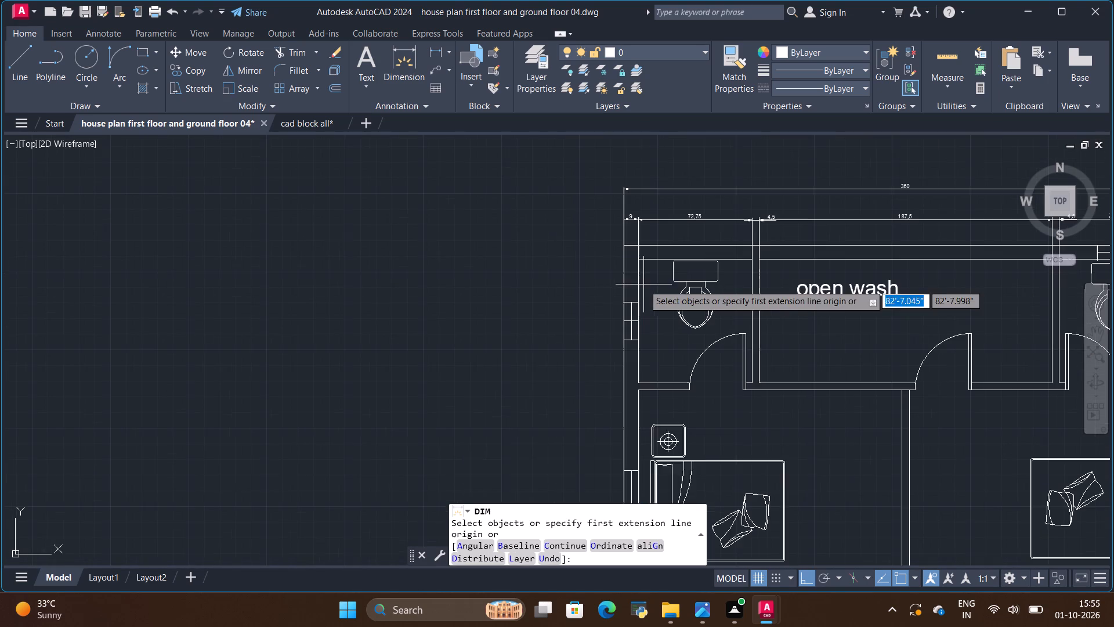
pyautogui.scroll(-1, 657, 280)
pyautogui.scroll(2, 646, 265)
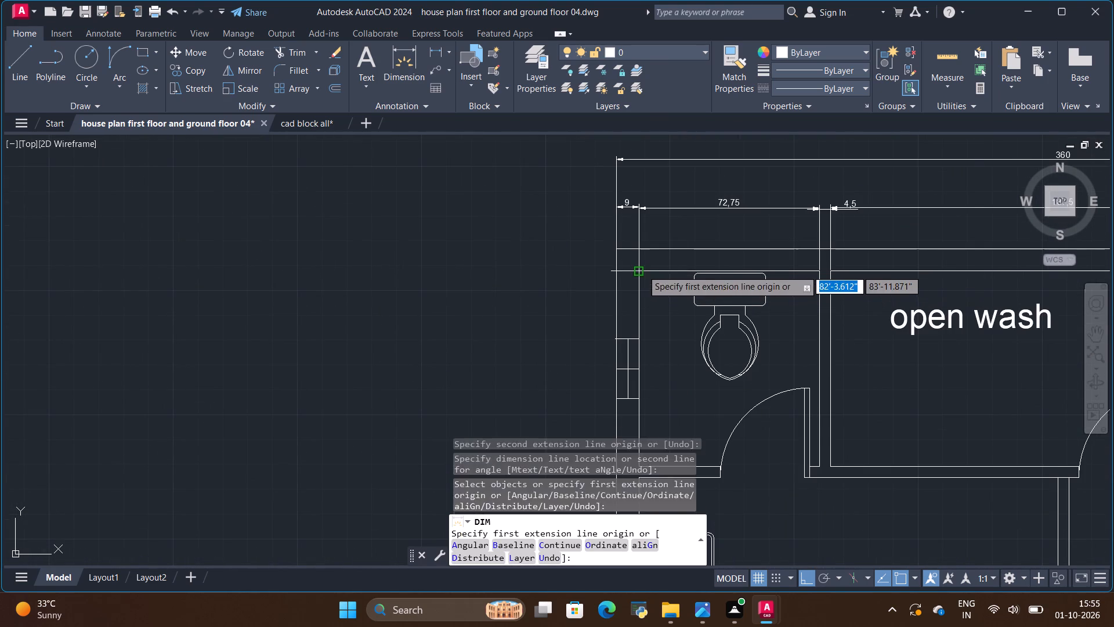
pyautogui.scroll(3, 641, 262)
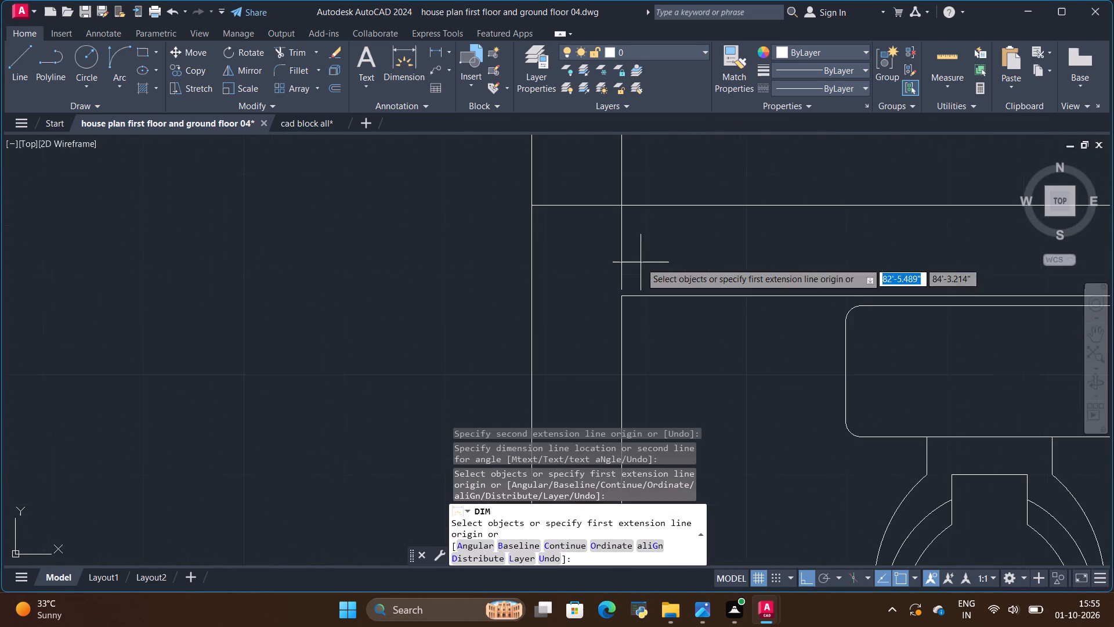
pyautogui.click(620, 300)
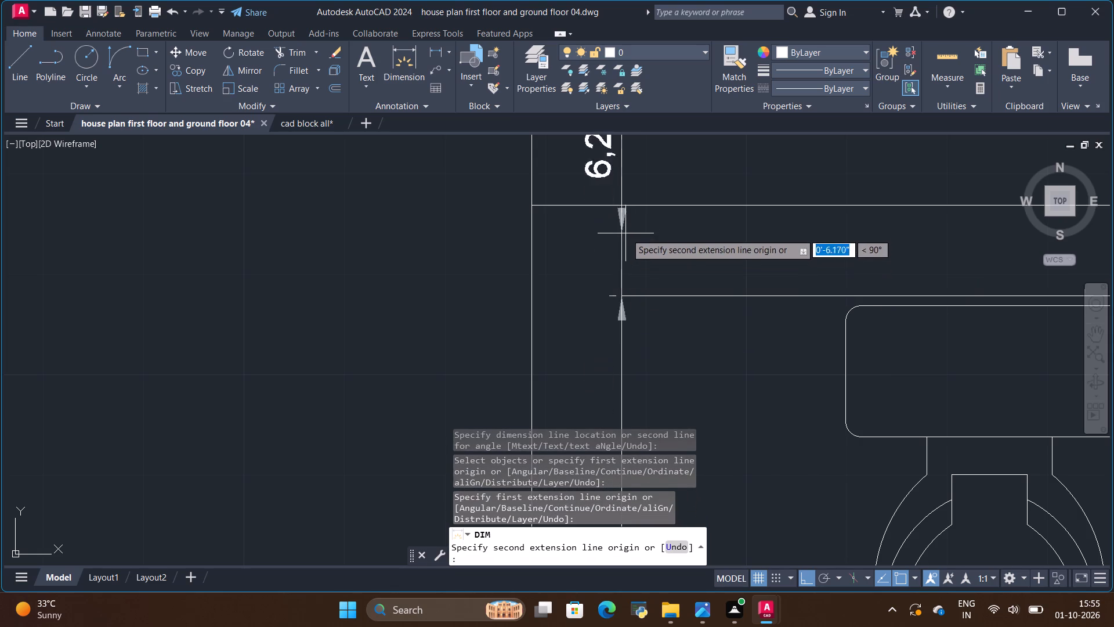
pyautogui.click(625, 202)
pyautogui.click(421, 203)
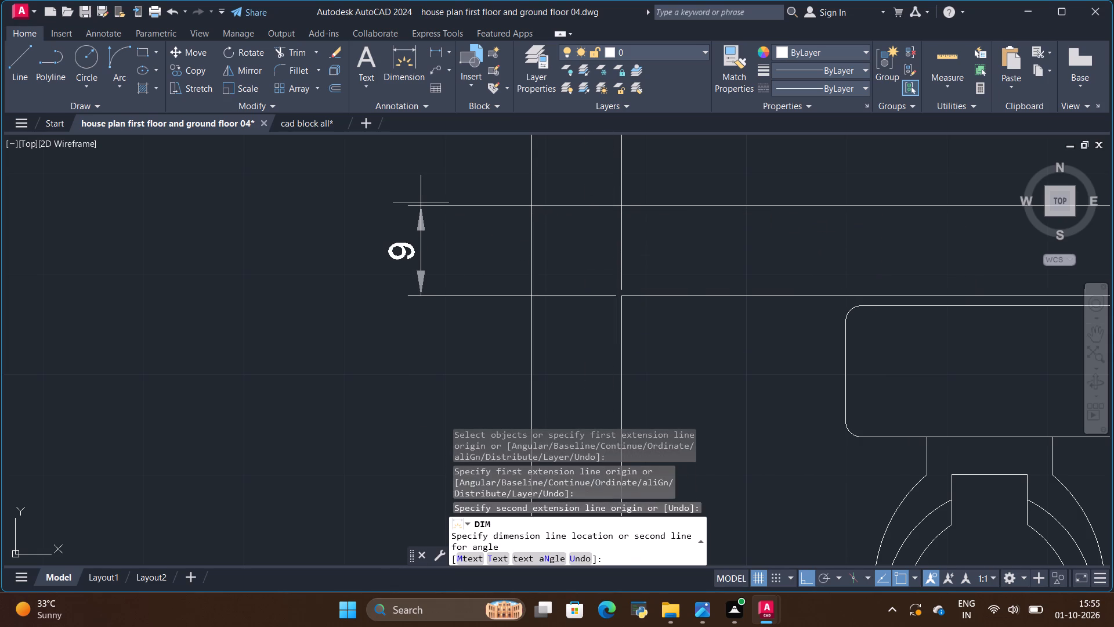
# Dimension the inner length of the top-left toilet along the left wall, in line with the top wall's thickness dimension.
pyautogui.scroll(-5, 684, 259)
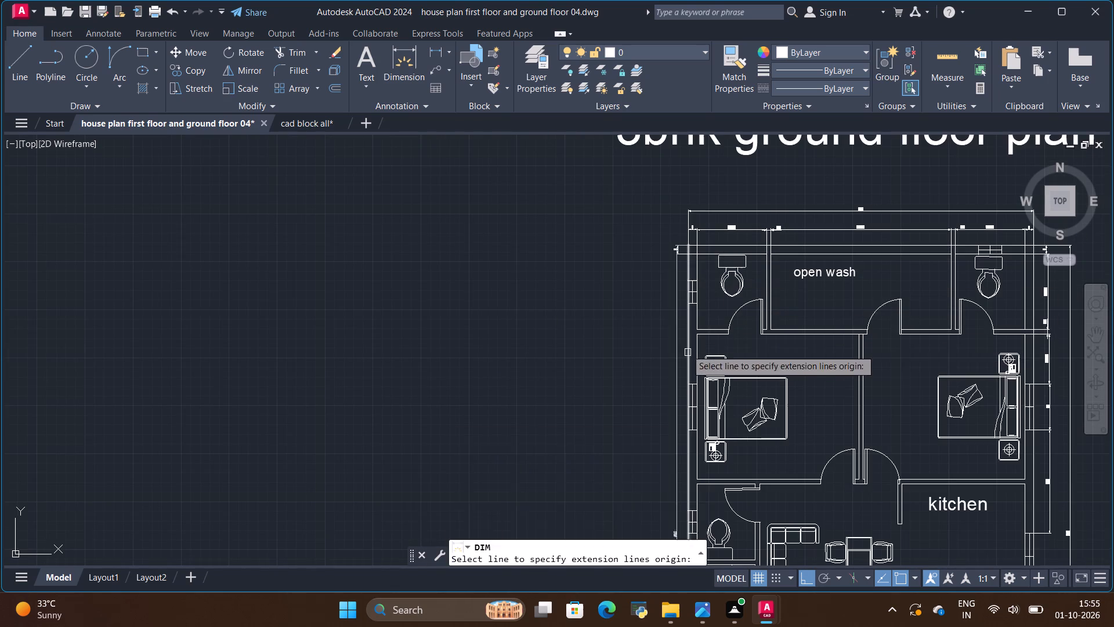
pyautogui.scroll(2, 686, 338)
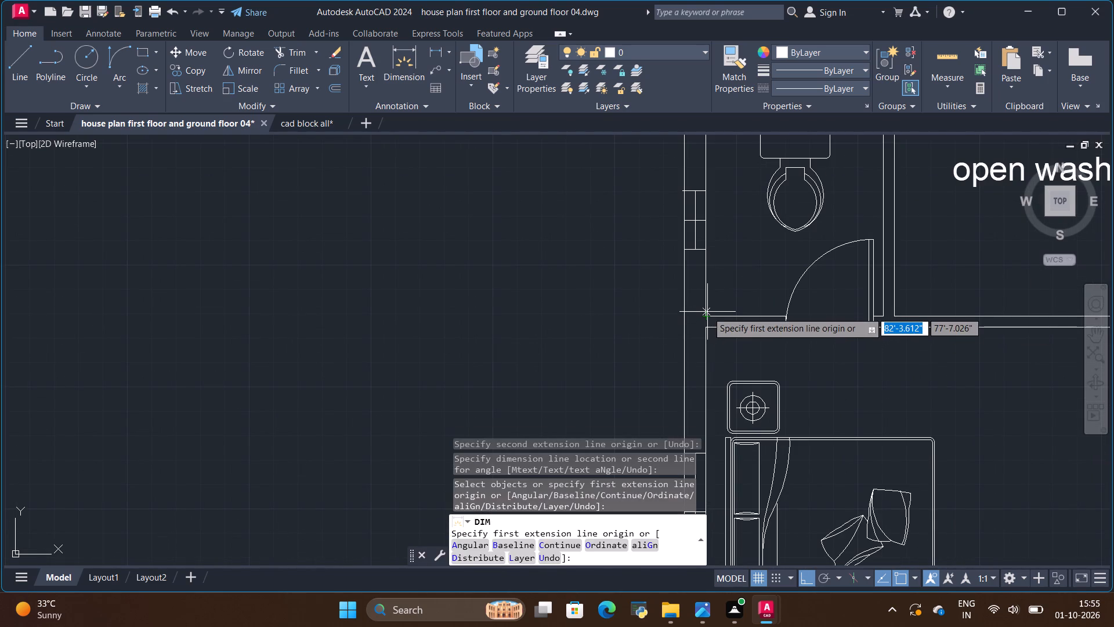
pyautogui.click(707, 313)
pyautogui.scroll(-2, 754, 323)
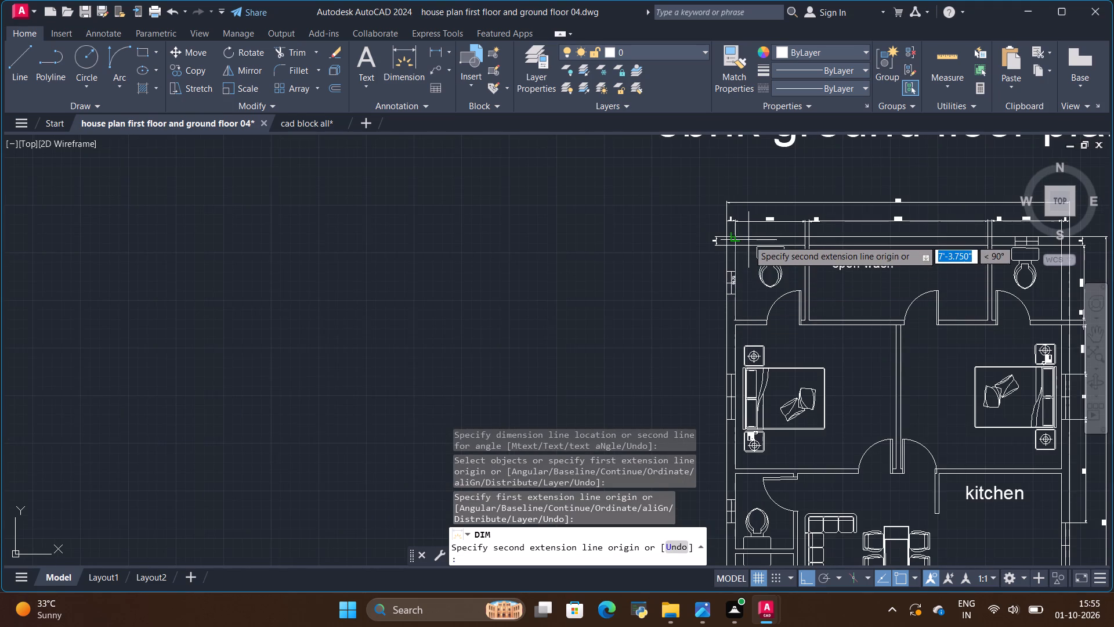
pyautogui.scroll(2, 728, 255)
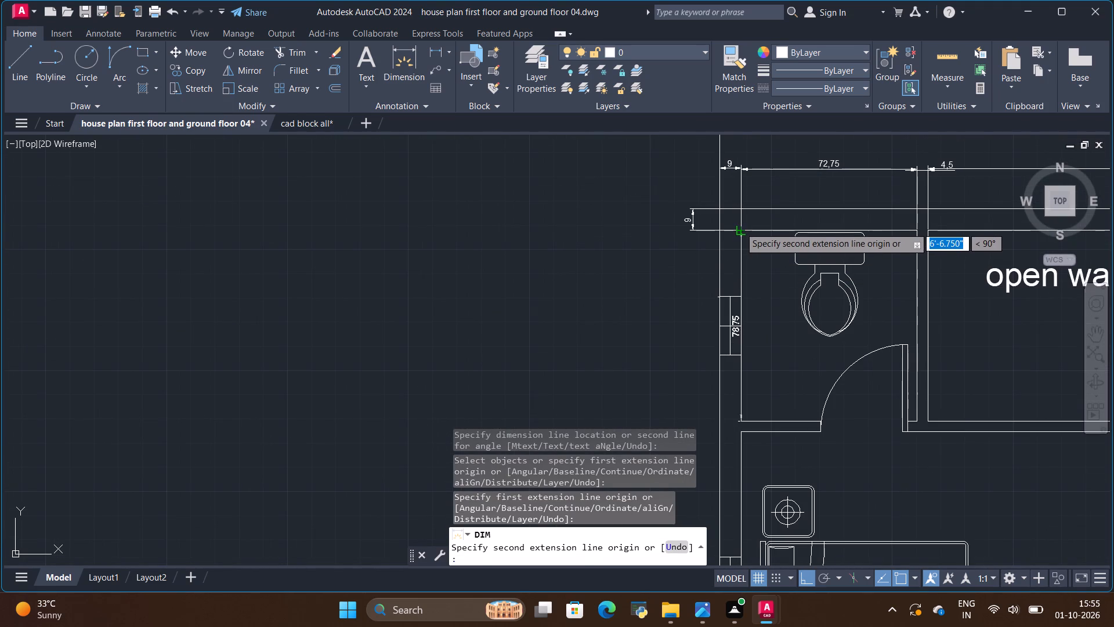
pyautogui.click(740, 227)
pyautogui.click(696, 232)
# Dimension the left side from the top-left toilet's lower inner face to the left bedroom's lower inner face, outside the wall.
pyautogui.scroll(-2, 778, 251)
pyautogui.scroll(4, 776, 308)
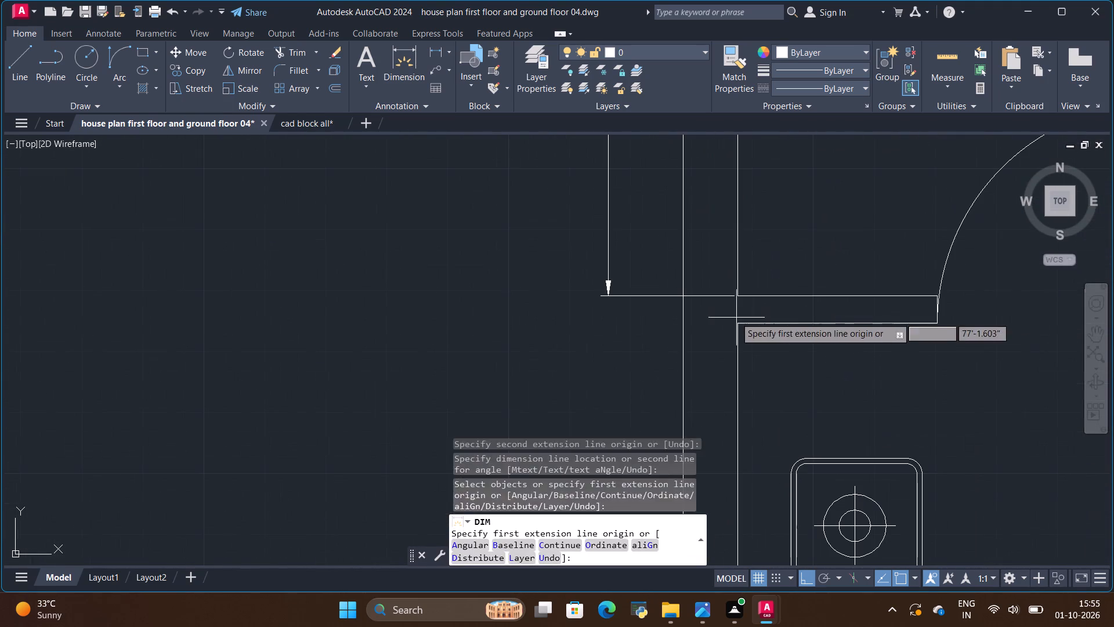
pyautogui.click(737, 296)
pyautogui.scroll(-4, 742, 351)
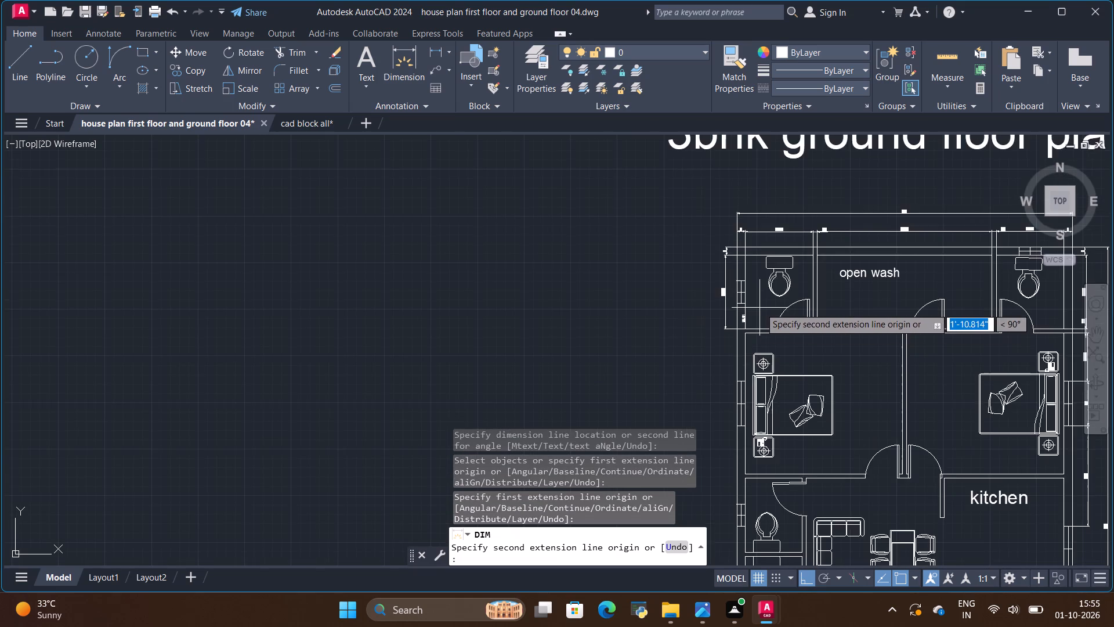
pyautogui.scroll(-1, 760, 308)
pyautogui.scroll(2, 747, 435)
pyautogui.scroll(3, 748, 388)
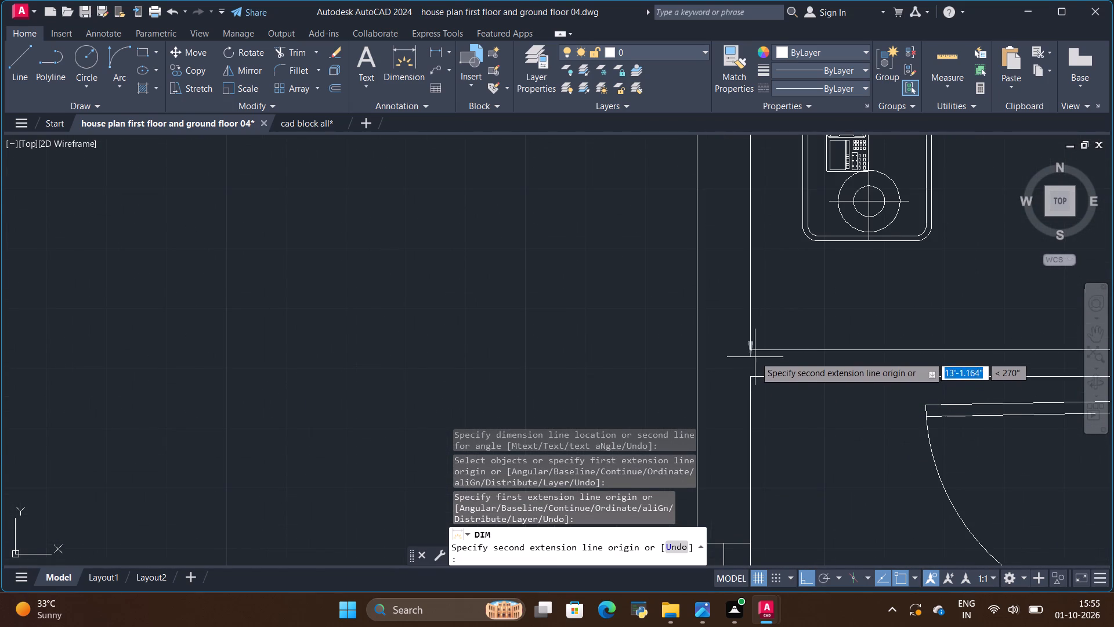
pyautogui.click(755, 351)
pyautogui.click(592, 374)
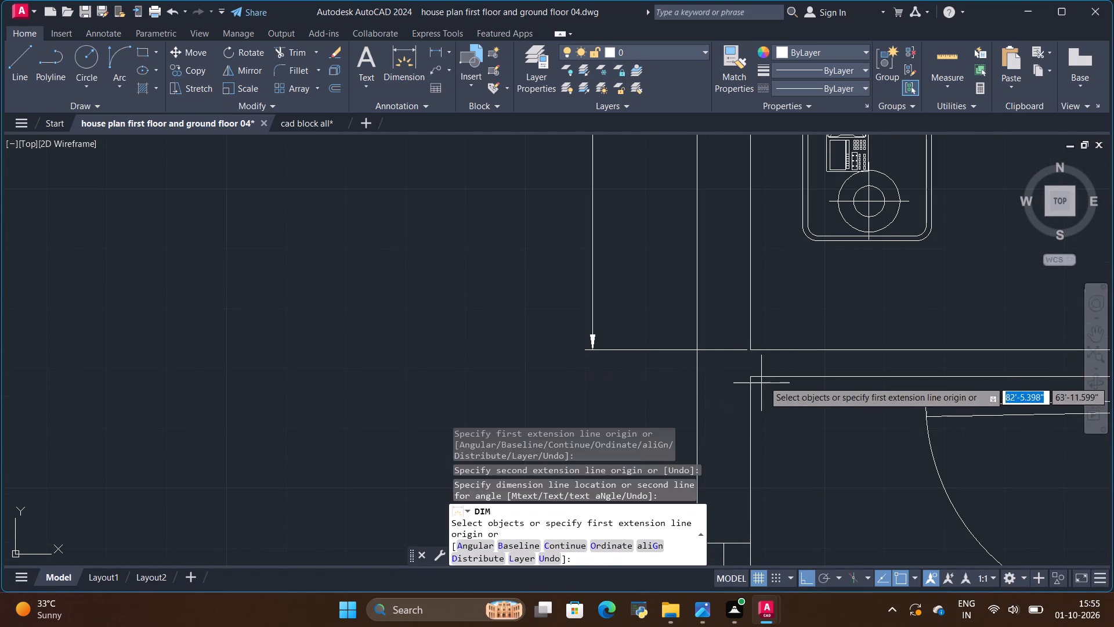
# Dimension the thickness of the wall between the left bedroom and the toilet below it, continuing the left-side column.
pyautogui.click(750, 380)
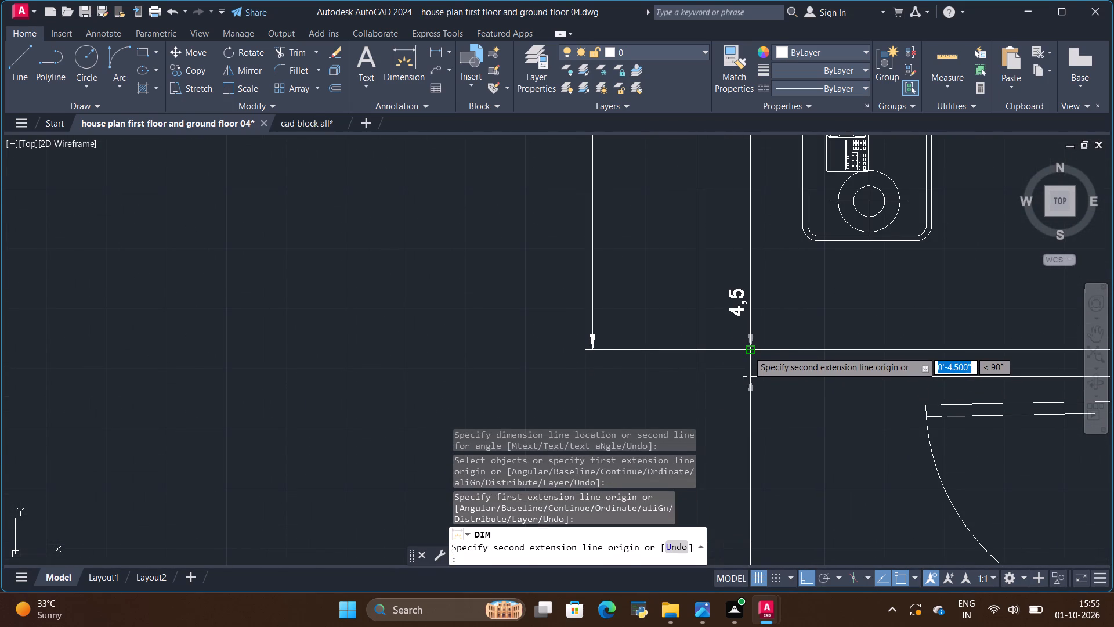
pyautogui.click(748, 351)
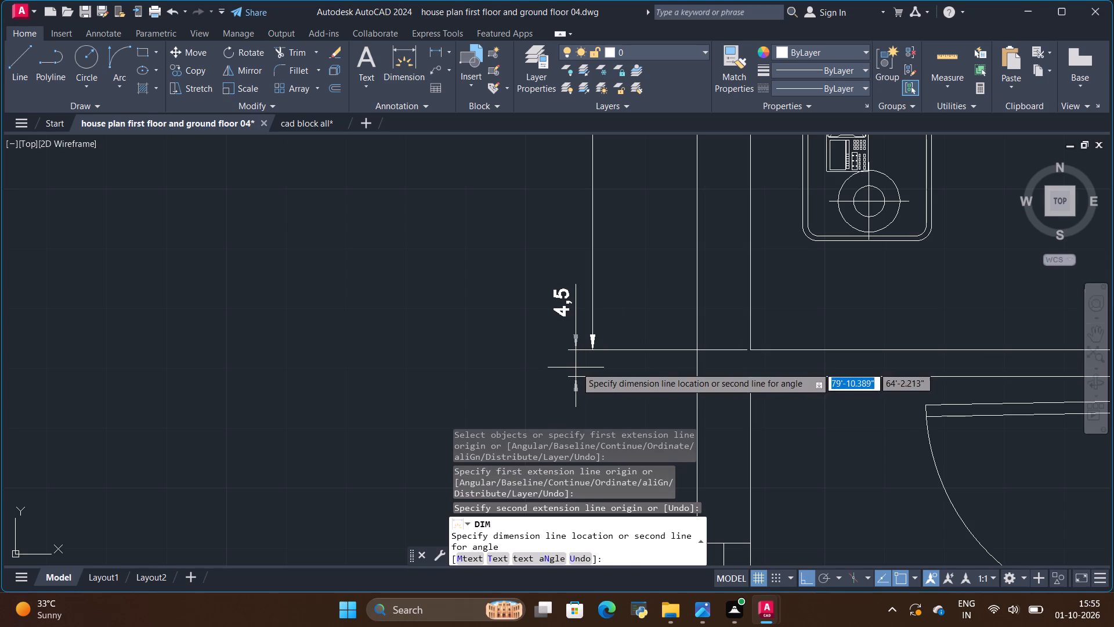
pyautogui.click(584, 366)
# Dimension the inner length of the toilet just below the left bedroom, placing it outside the left wall.
pyautogui.scroll(-3, 767, 319)
pyautogui.scroll(1, 777, 475)
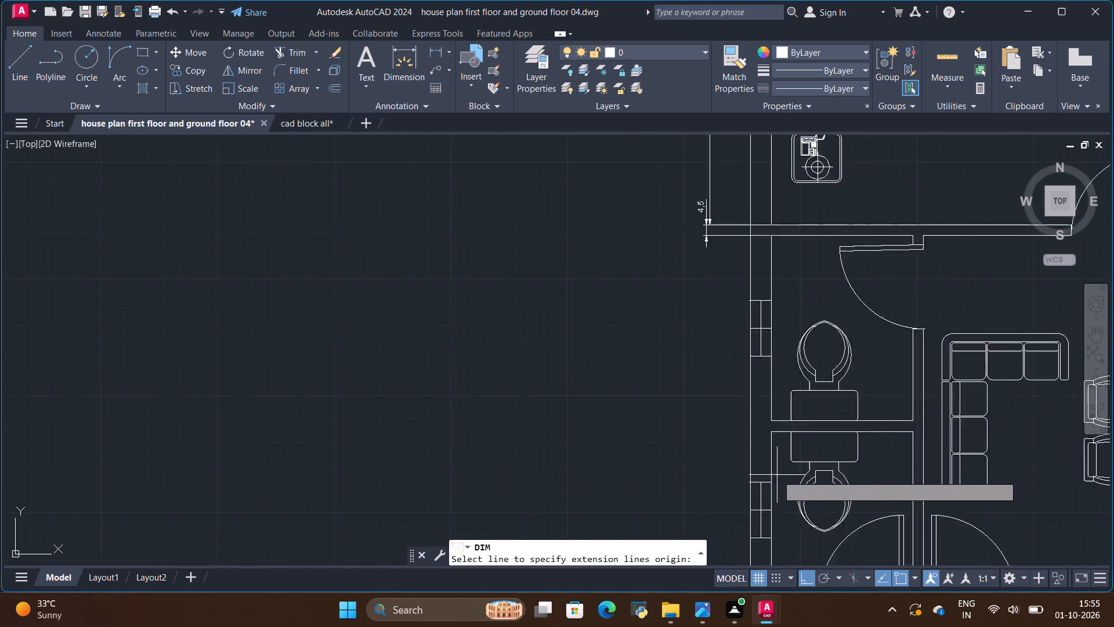
pyautogui.scroll(1, 777, 475)
pyautogui.click(768, 390)
pyautogui.scroll(-1, 768, 390)
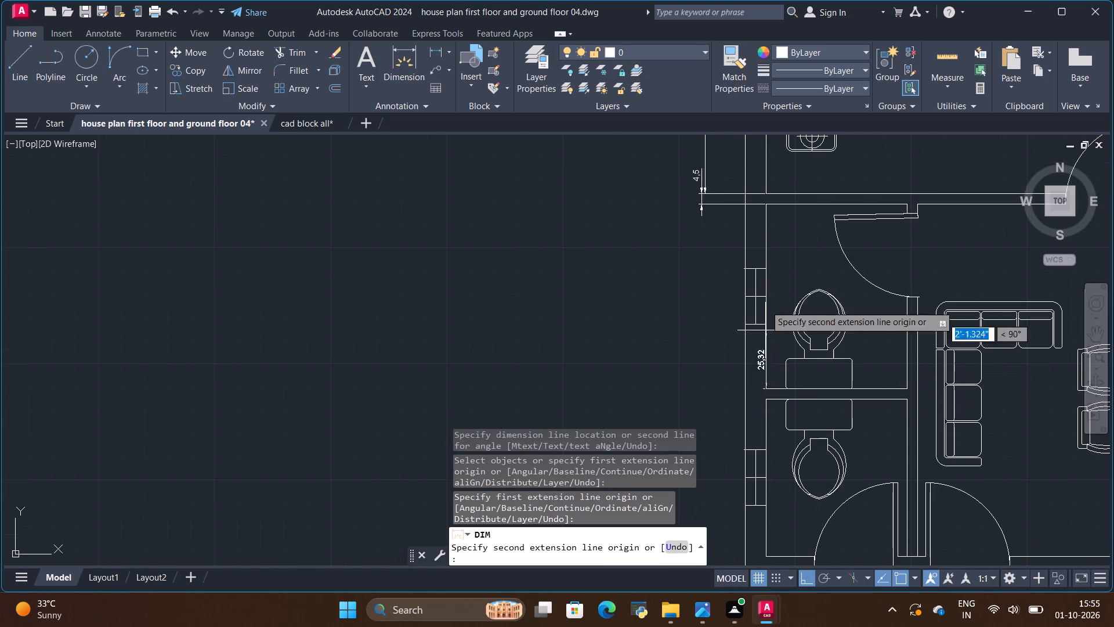
pyautogui.click(766, 204)
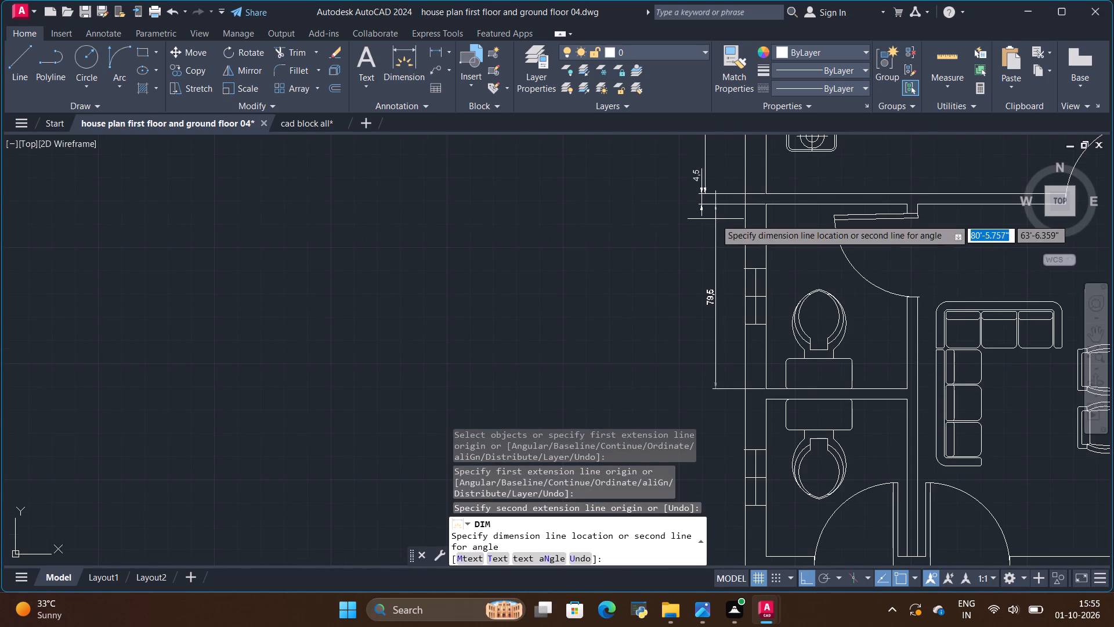
pyautogui.click(715, 219)
# Dimension the thickness of the partition between the two back-to-back toilets, in line with the upper toilet's length dimension.
pyautogui.scroll(1, 785, 413)
pyautogui.click(754, 396)
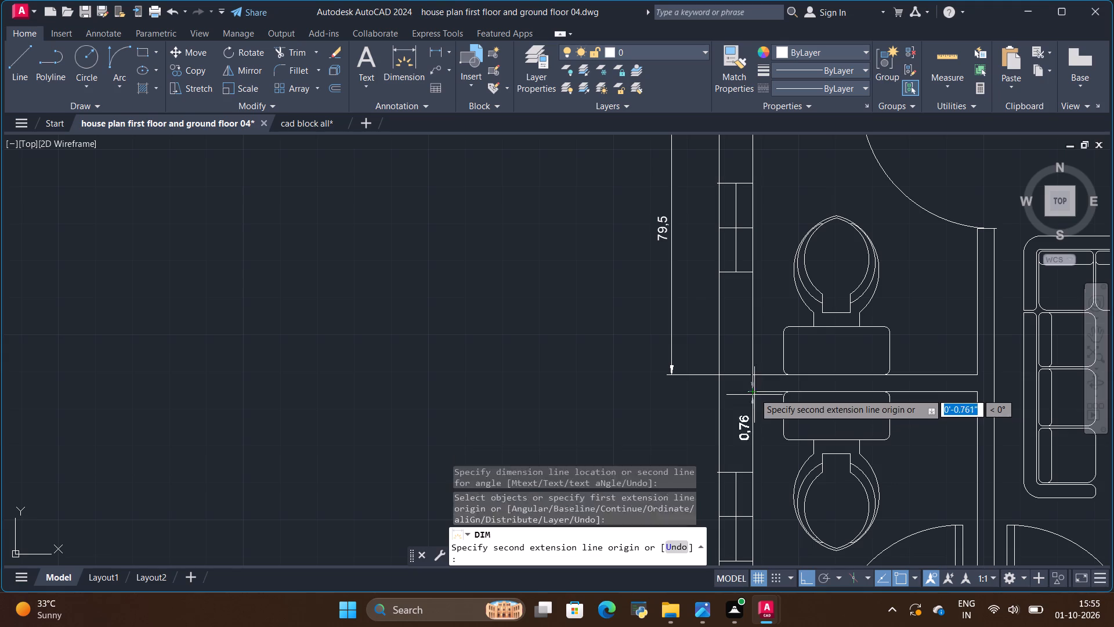
pyautogui.click(755, 374)
pyautogui.click(674, 386)
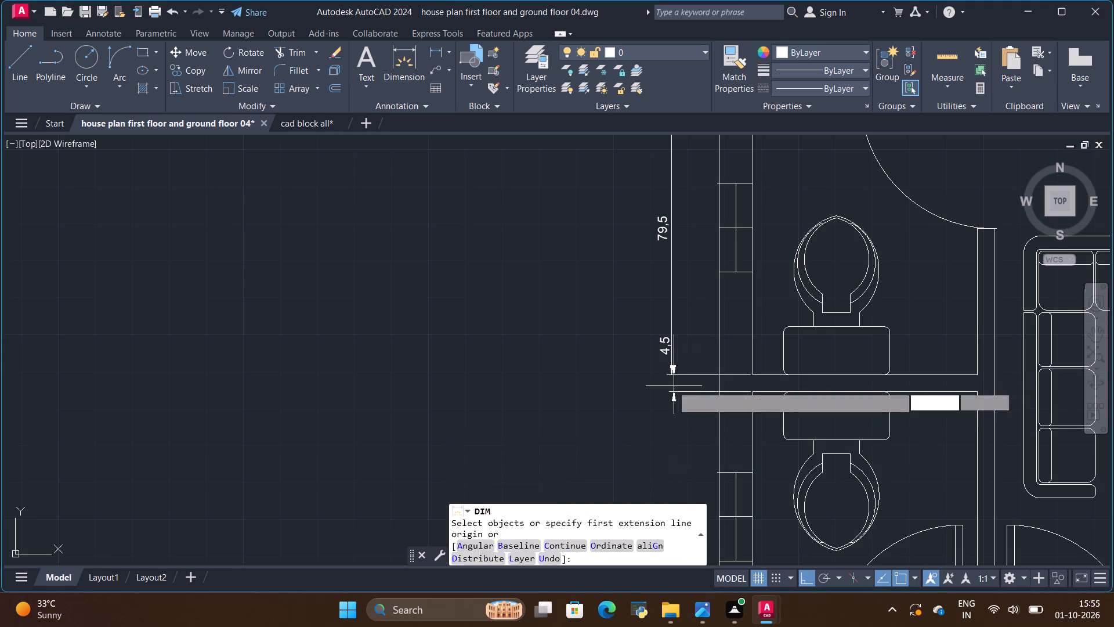
# Dimension the inner length of the lower back-to-back toilet, placing it outside the left wall in line with the dimensions above.
pyautogui.scroll(-2, 762, 341)
pyautogui.scroll(1, 782, 424)
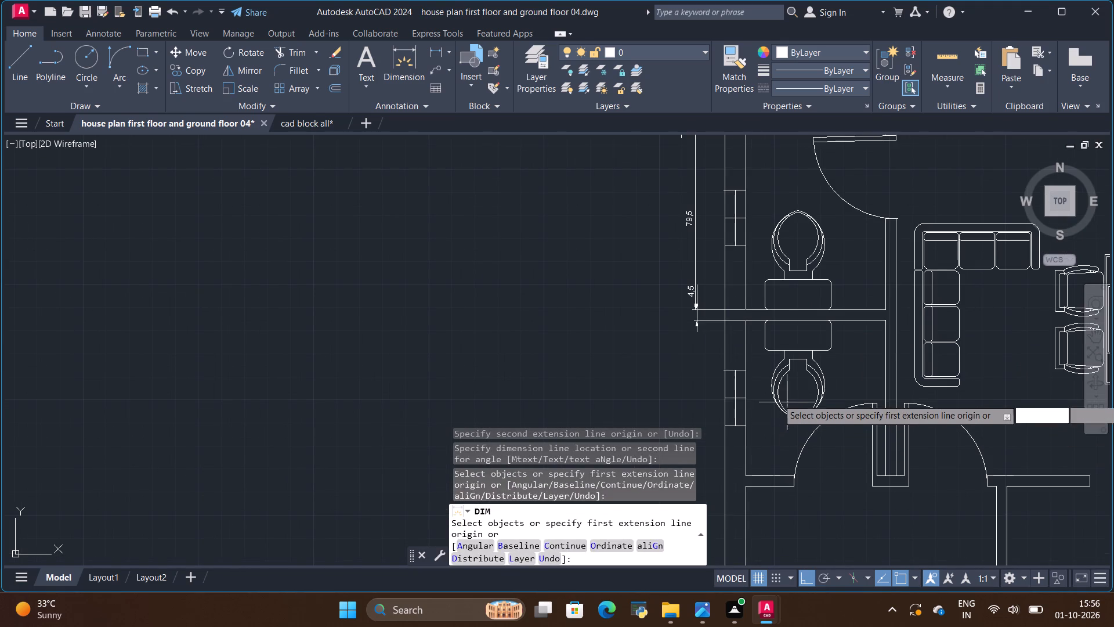
pyautogui.scroll(-1, 798, 381)
pyautogui.scroll(-1, 752, 369)
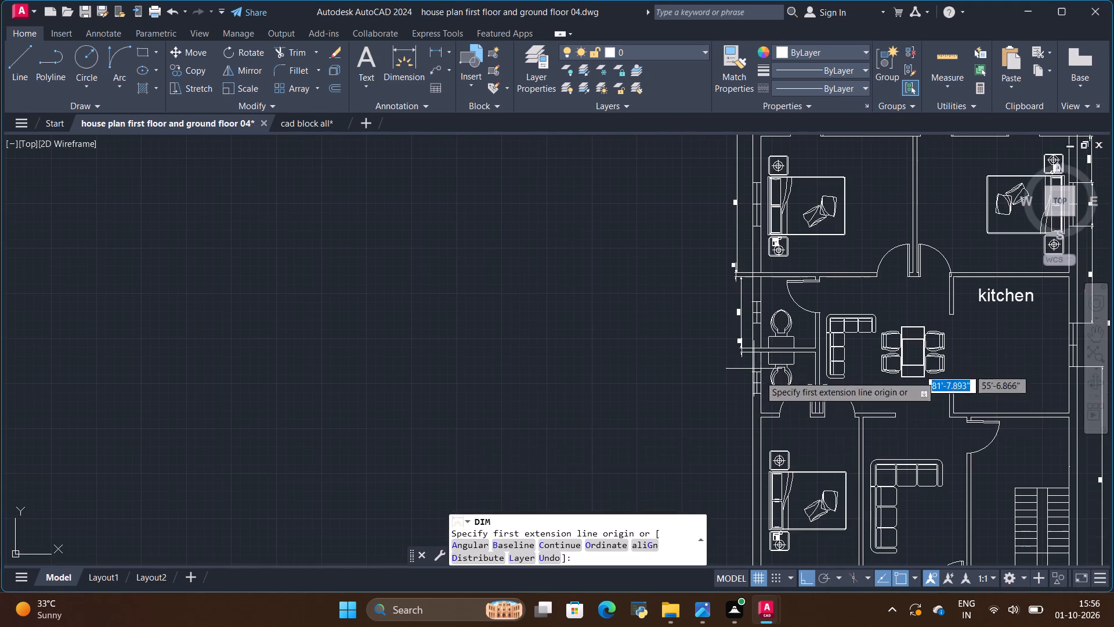
pyautogui.scroll(4, 762, 387)
pyautogui.scroll(-2, 768, 366)
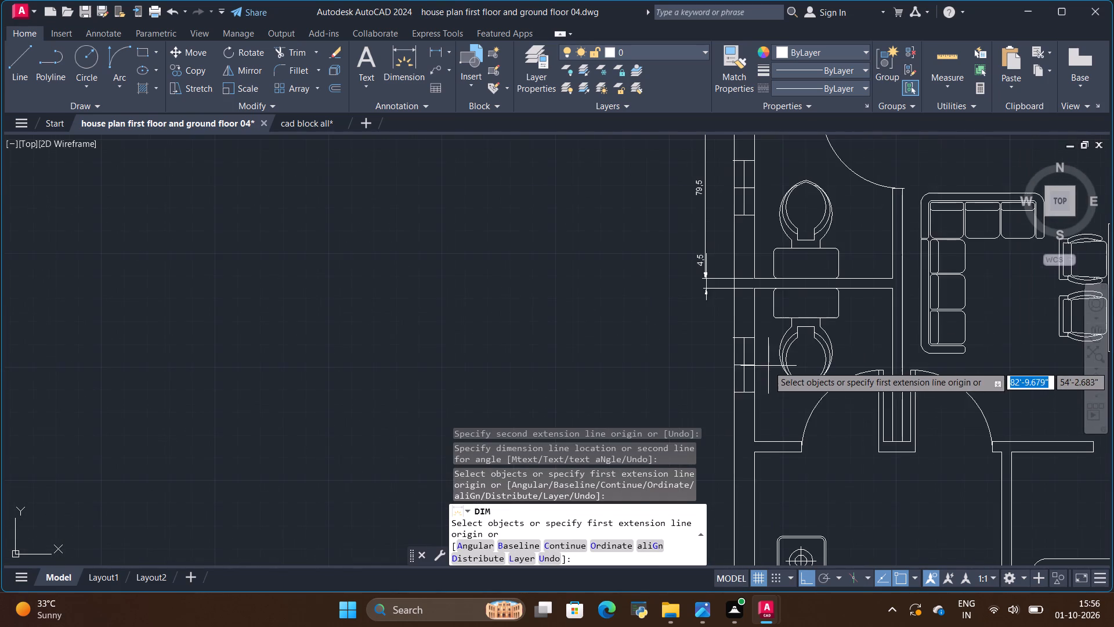
pyautogui.scroll(1, 741, 337)
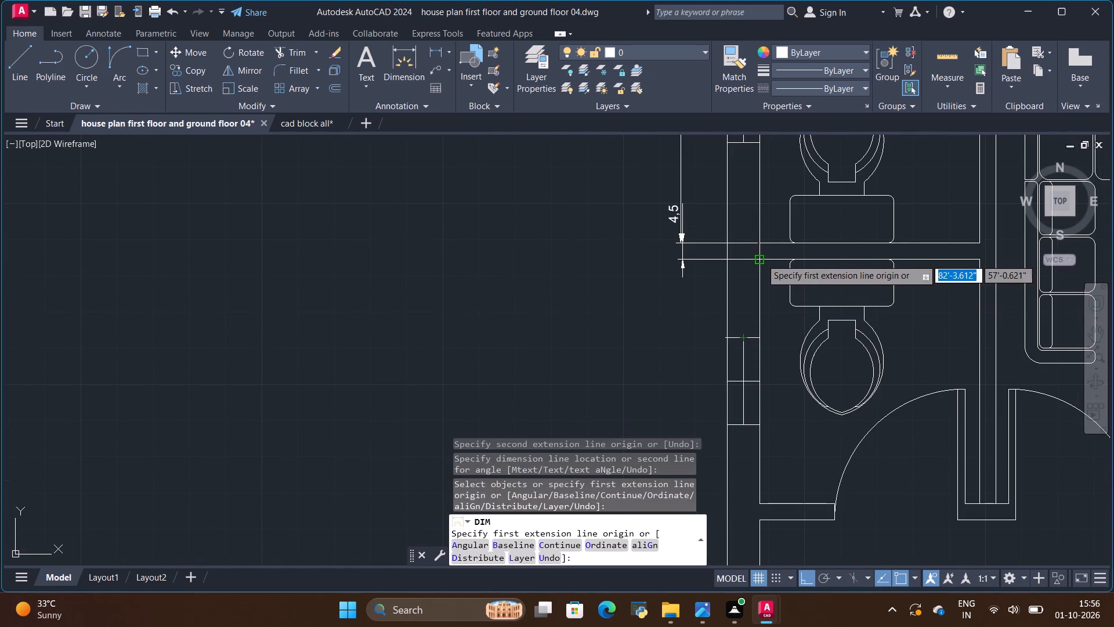
pyautogui.click(761, 257)
pyautogui.click(759, 505)
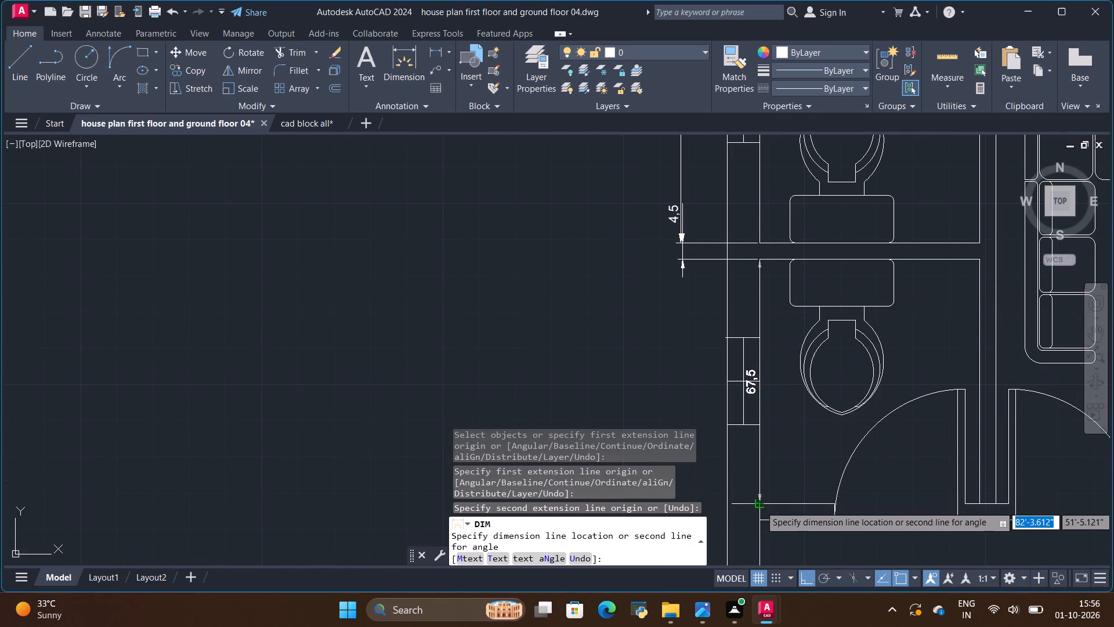
pyautogui.scroll(-2, 775, 442)
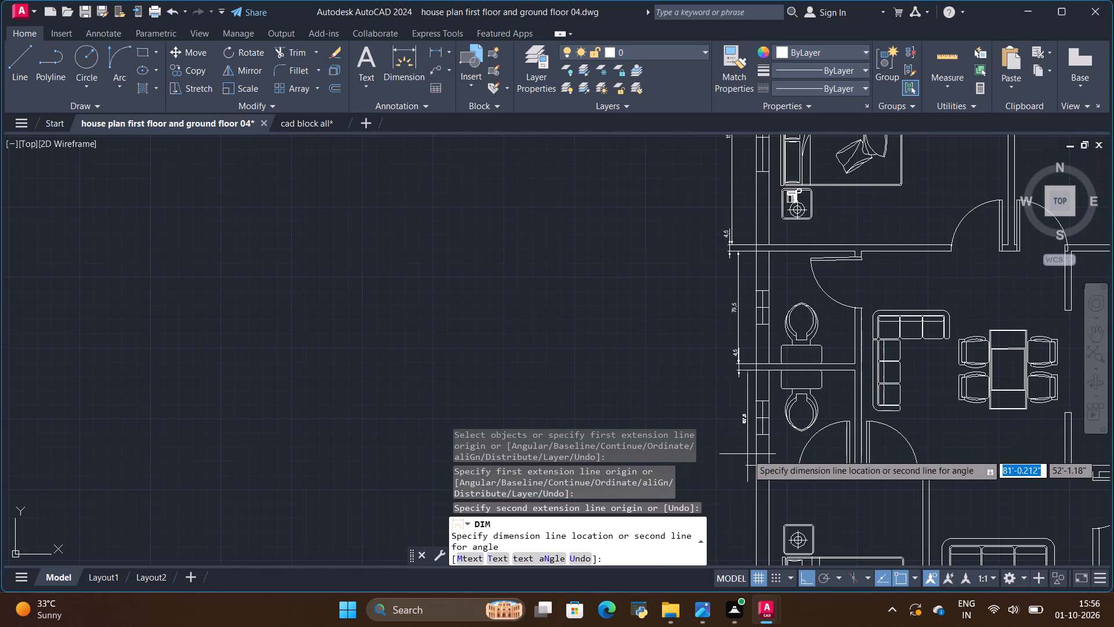
pyautogui.scroll(1, 745, 454)
pyautogui.click(729, 447)
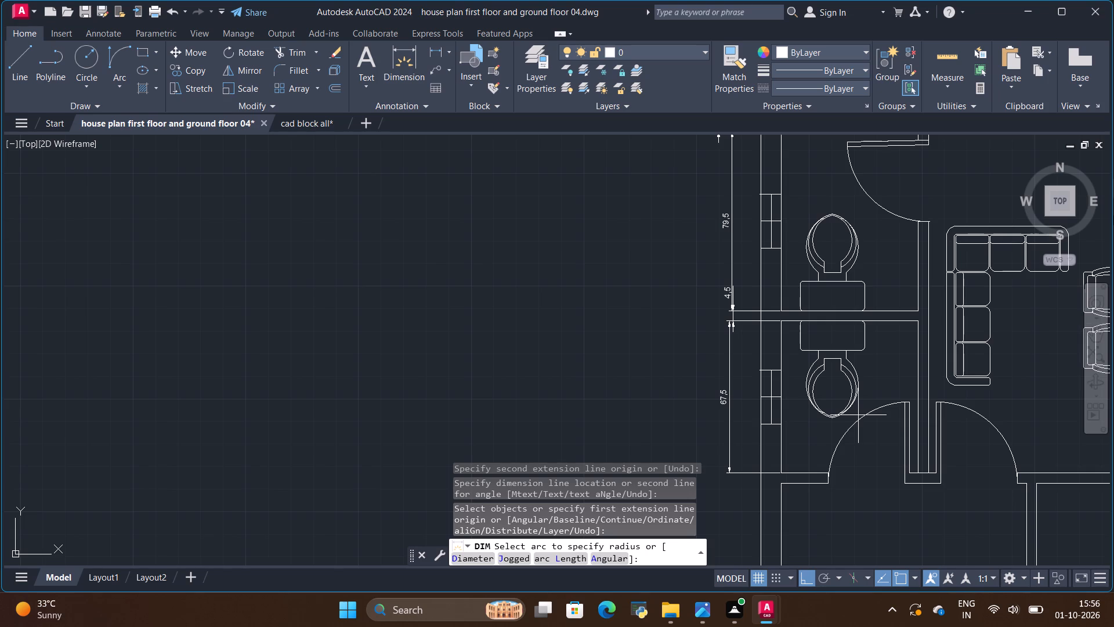
# Dimension the thickness of the wall between the lower toilet and the lower-left bedroom, continuing the left-side column.
pyautogui.scroll(-1, 993, 248)
pyautogui.scroll(-1, 784, 301)
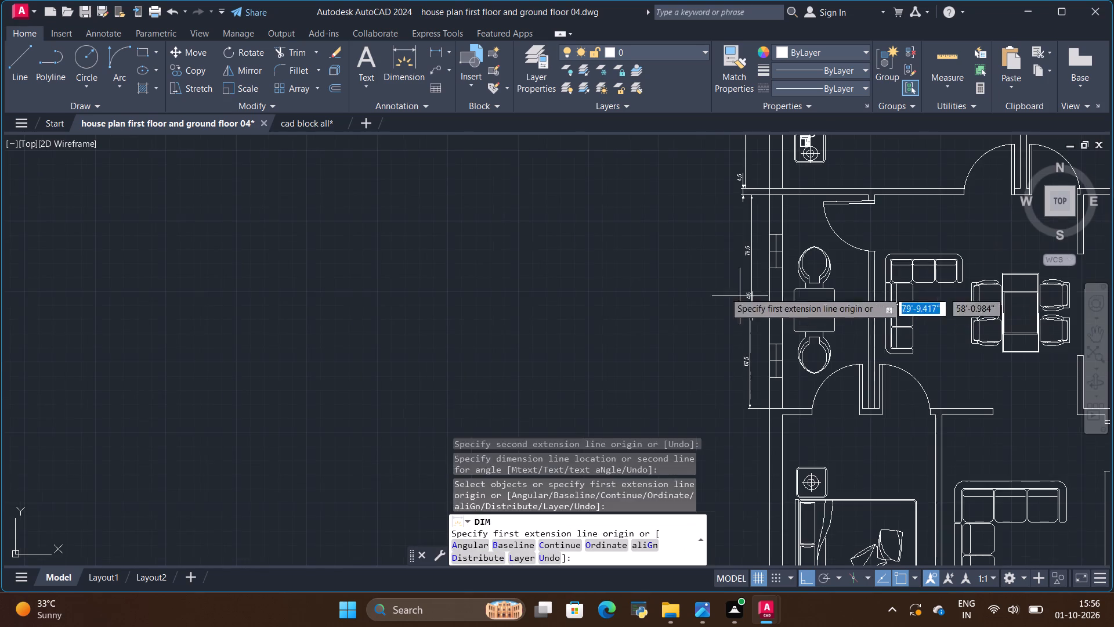
pyautogui.scroll(-1, 668, 302)
pyautogui.scroll(-2, 603, 237)
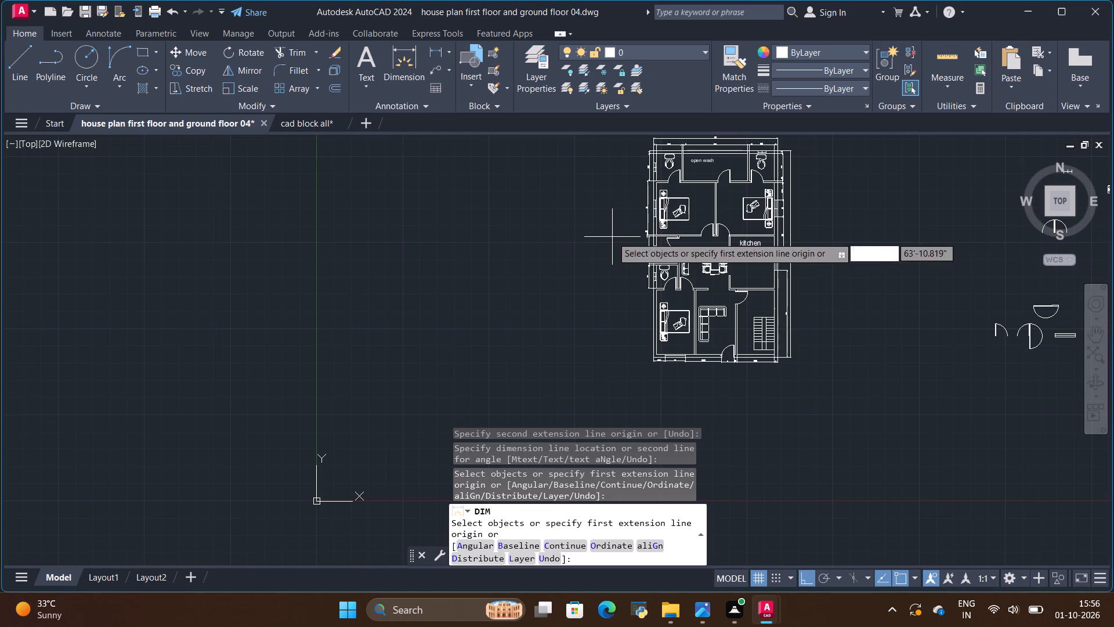
pyautogui.scroll(1, 717, 215)
pyautogui.scroll(-1, 728, 265)
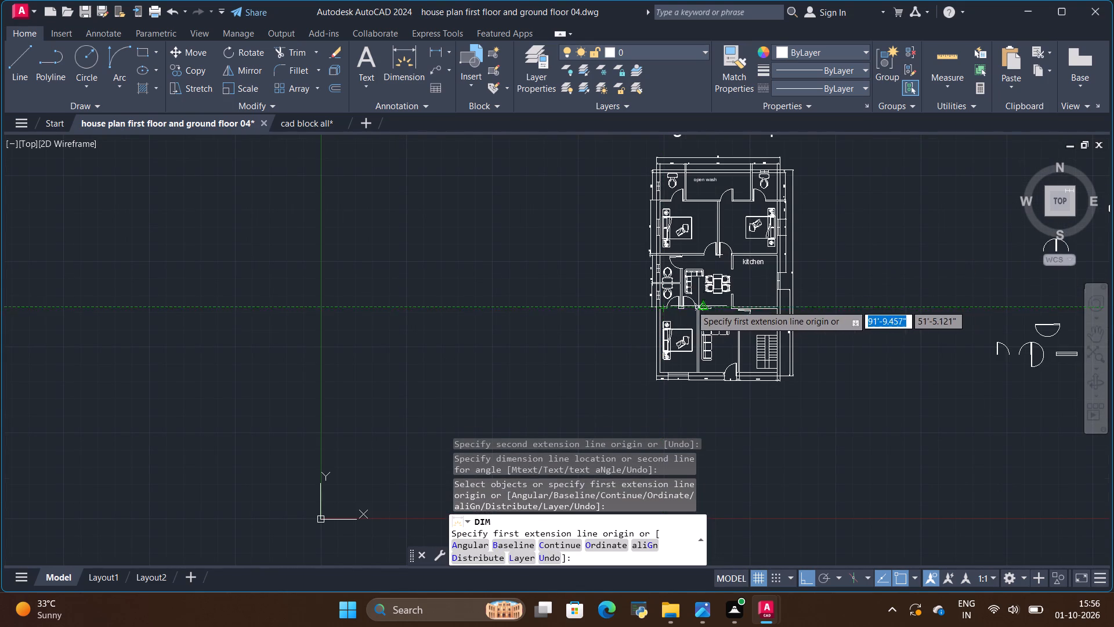
pyautogui.scroll(1, 660, 316)
pyautogui.scroll(-1, 664, 312)
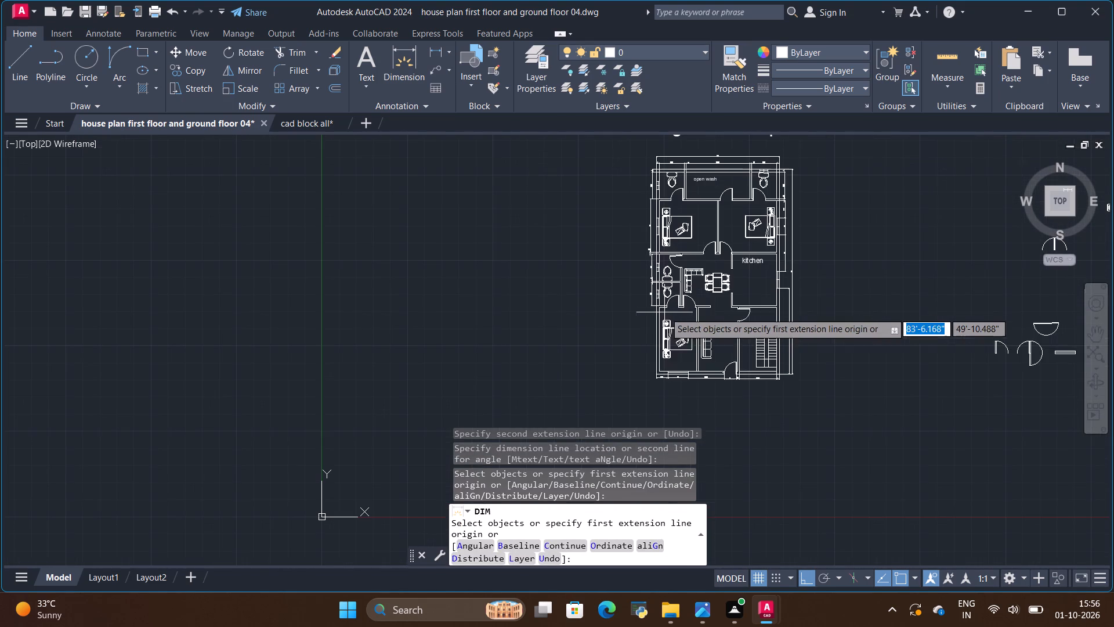
pyautogui.scroll(2, 670, 348)
pyautogui.scroll(3, 635, 222)
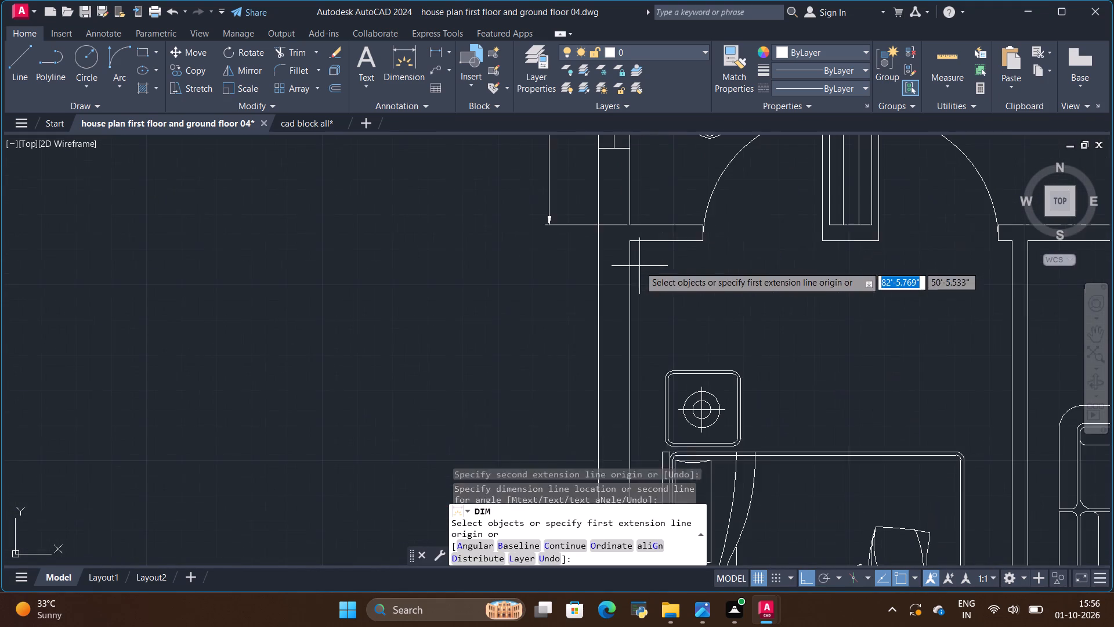
pyautogui.scroll(2, 634, 202)
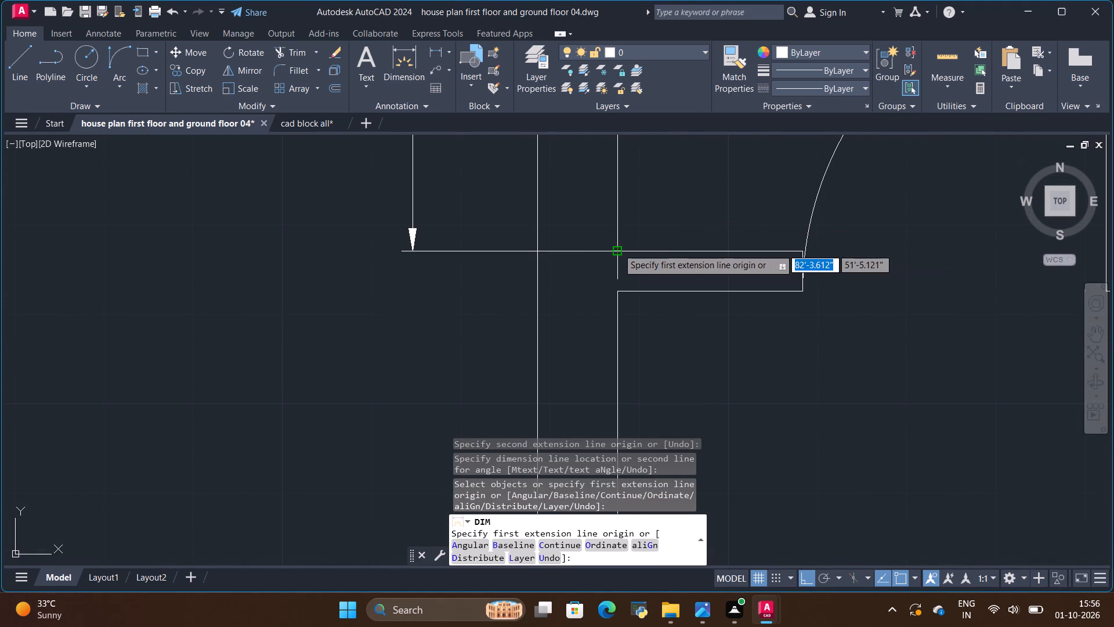
pyautogui.click(618, 248)
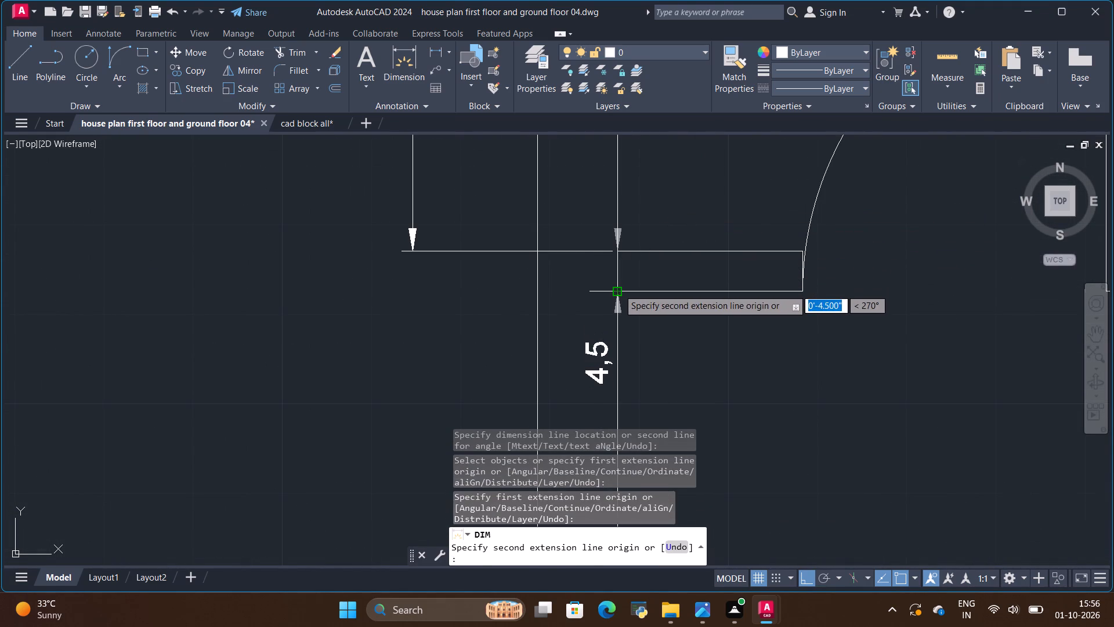
pyautogui.click(619, 289)
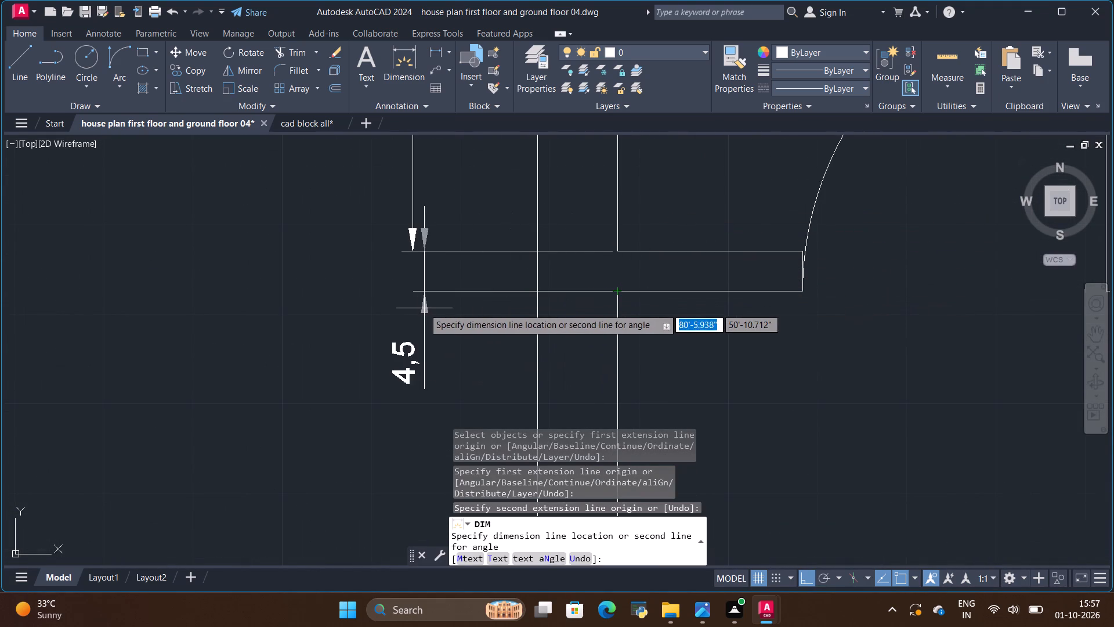
pyautogui.click(408, 307)
# Dimension the lower-left bedroom's inner length between its bottom and top inner corners, aligned with the left-side column.
pyautogui.scroll(-2, 625, 250)
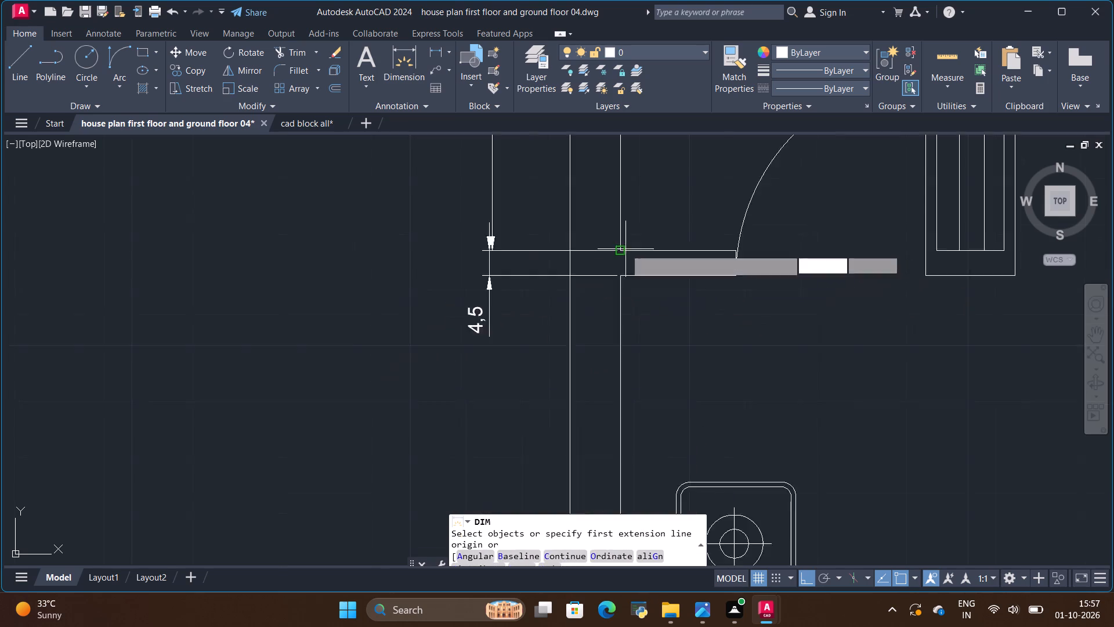
pyautogui.scroll(-3, 642, 241)
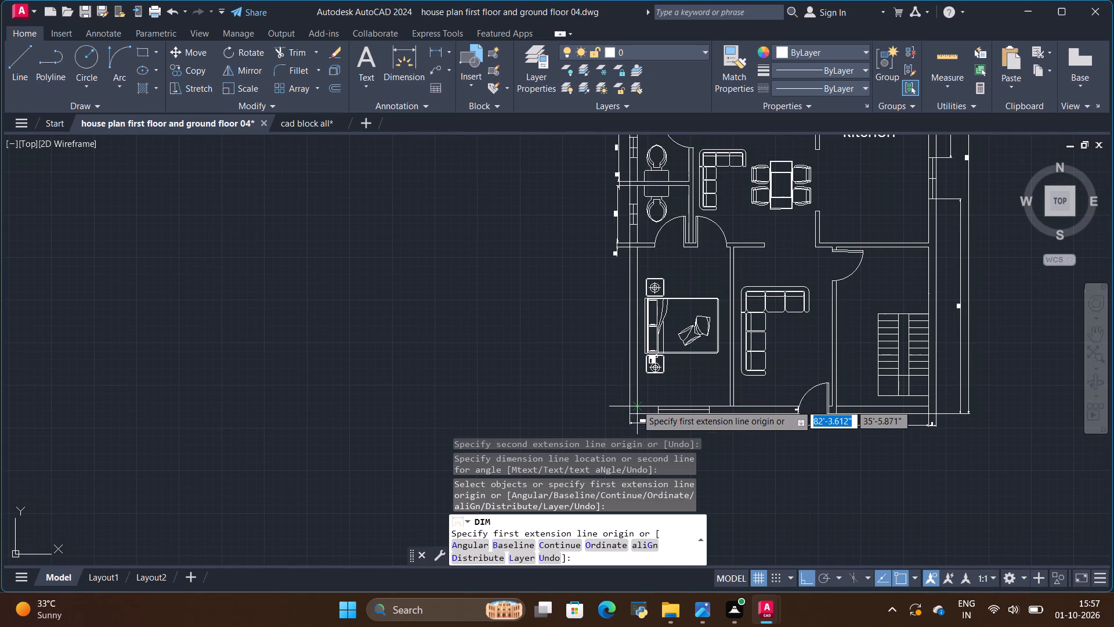
pyautogui.click(636, 405)
pyautogui.scroll(2, 634, 255)
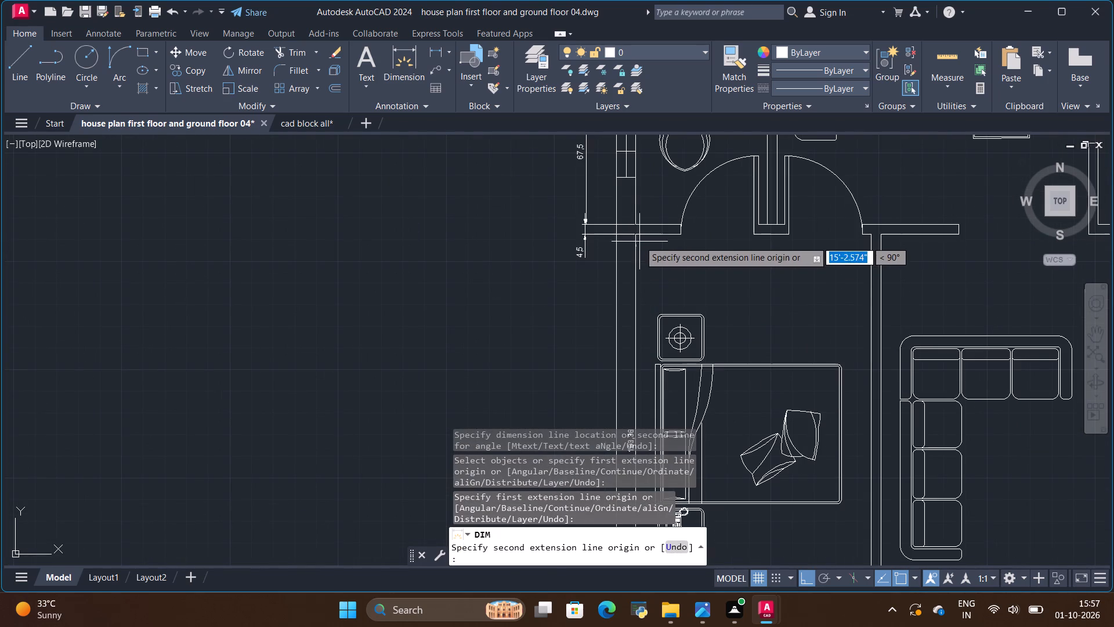
pyautogui.click(638, 235)
pyautogui.click(587, 246)
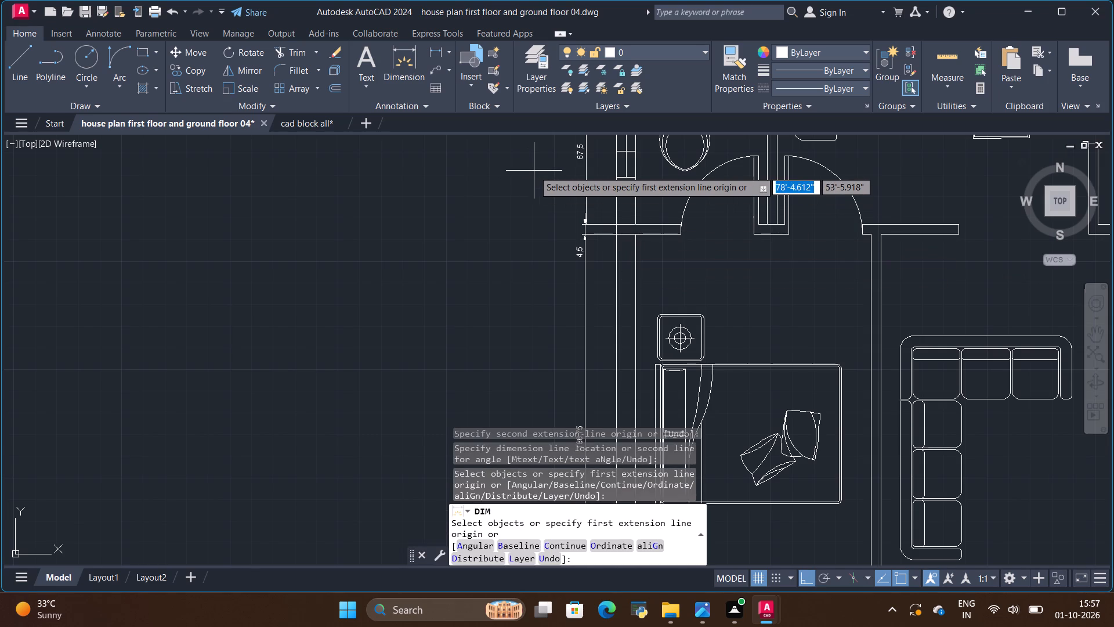
# Check the left-side dimensions around the upper-left bedroom for missing ones, and end the dimensioning command.
pyautogui.rightClick(1109, 0)
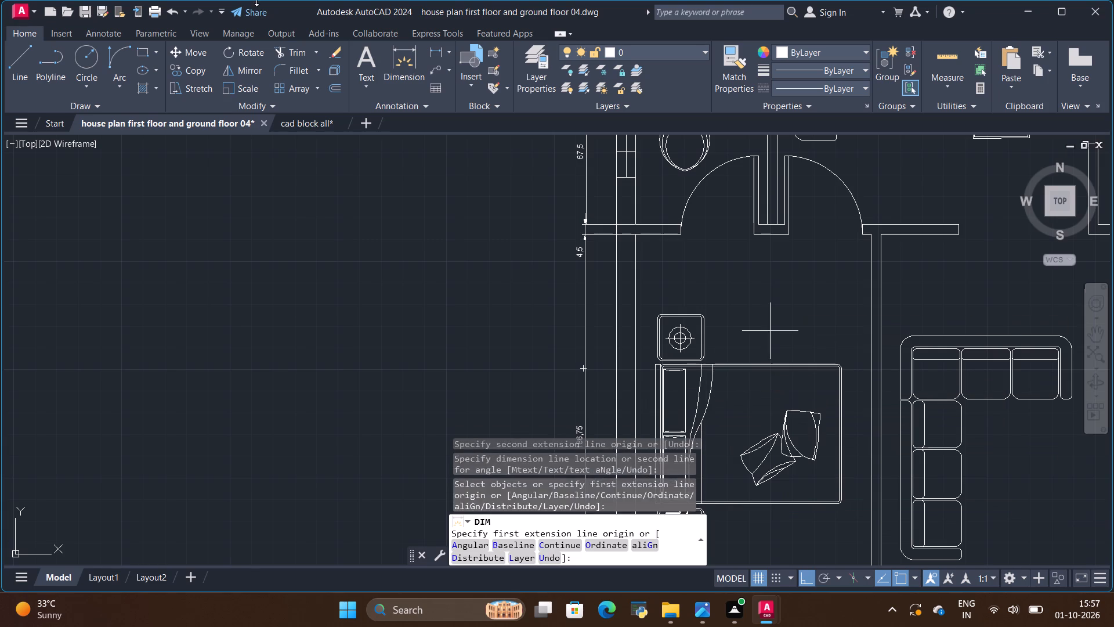
pyautogui.scroll(-1, 227, 99)
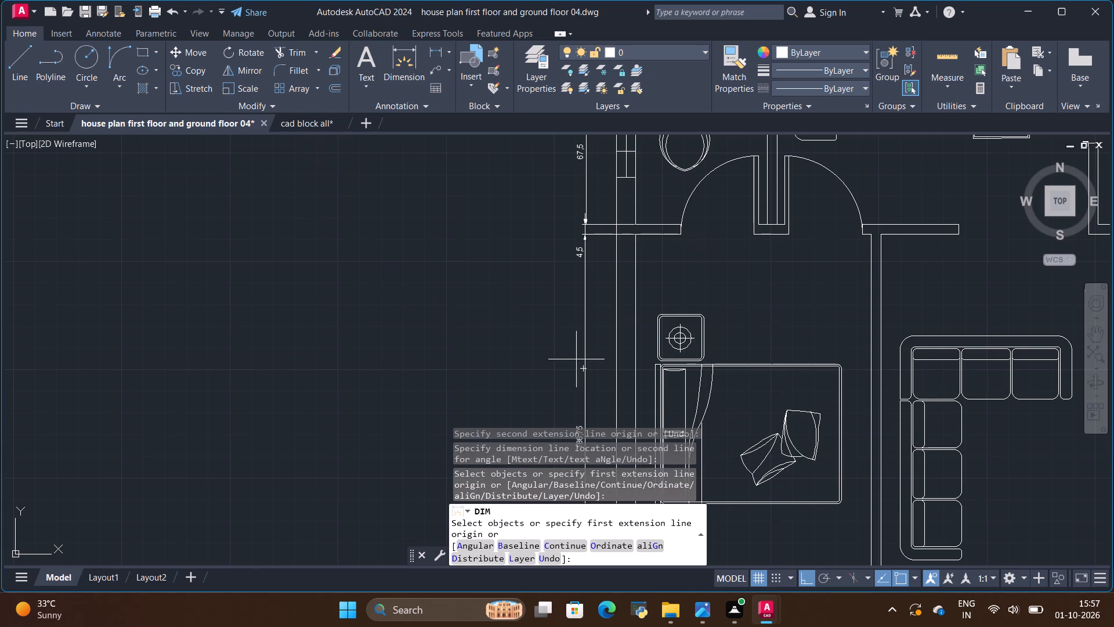
pyautogui.scroll(-2, 602, 359)
pyautogui.scroll(-3, 538, 311)
pyautogui.scroll(1, 585, 294)
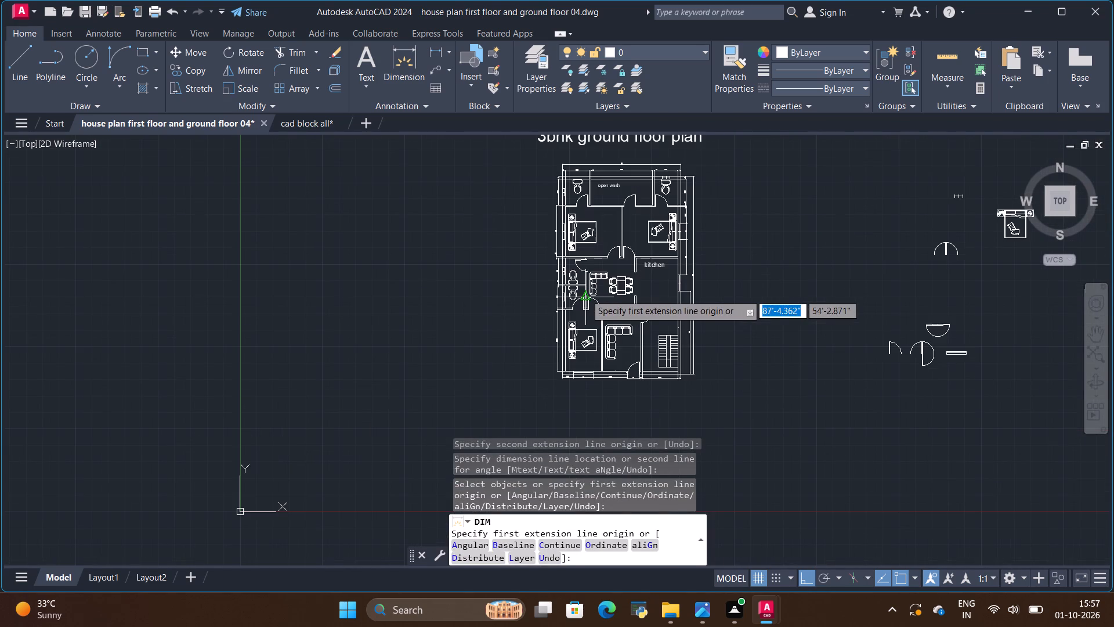
pyautogui.scroll(1, 602, 249)
pyautogui.scroll(-1, 602, 249)
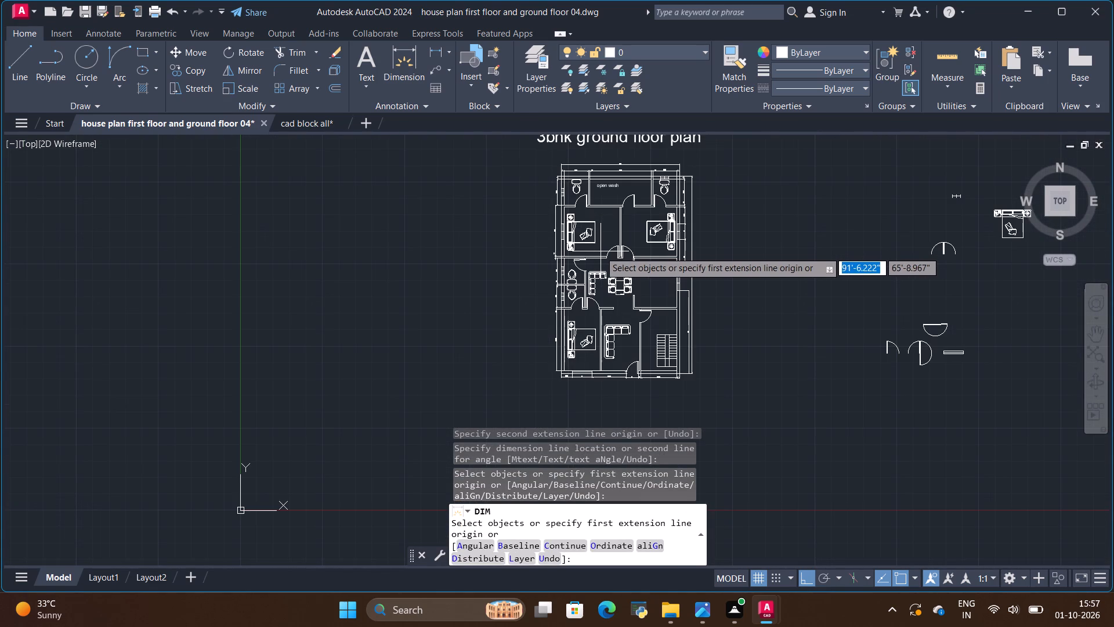
pyautogui.scroll(1, 602, 261)
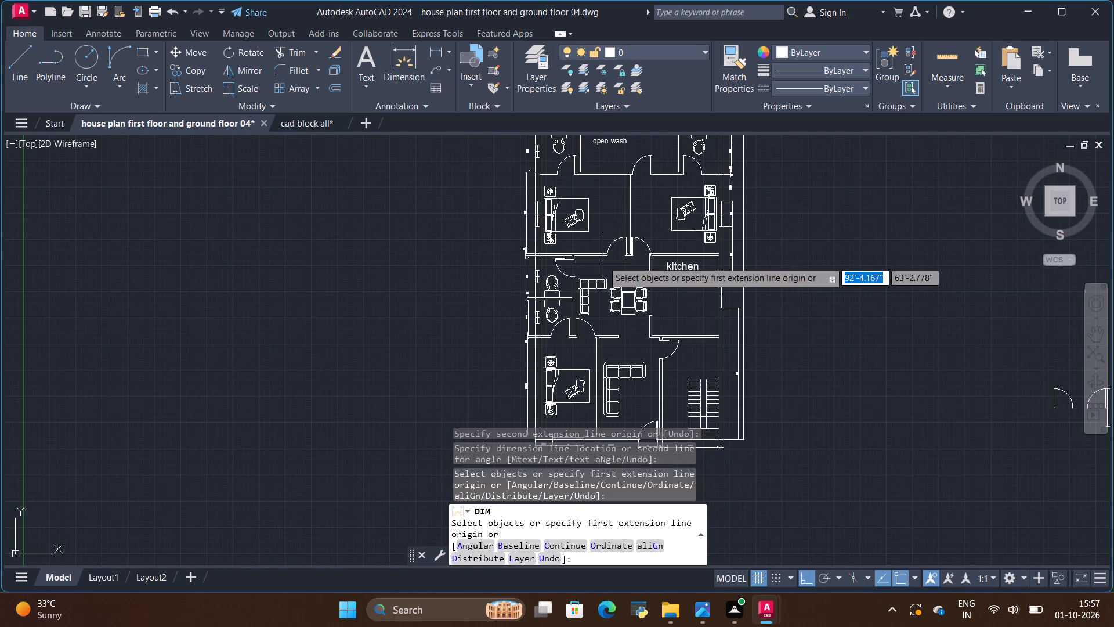
pyautogui.scroll(-1, 603, 261)
pyautogui.scroll(1, 618, 243)
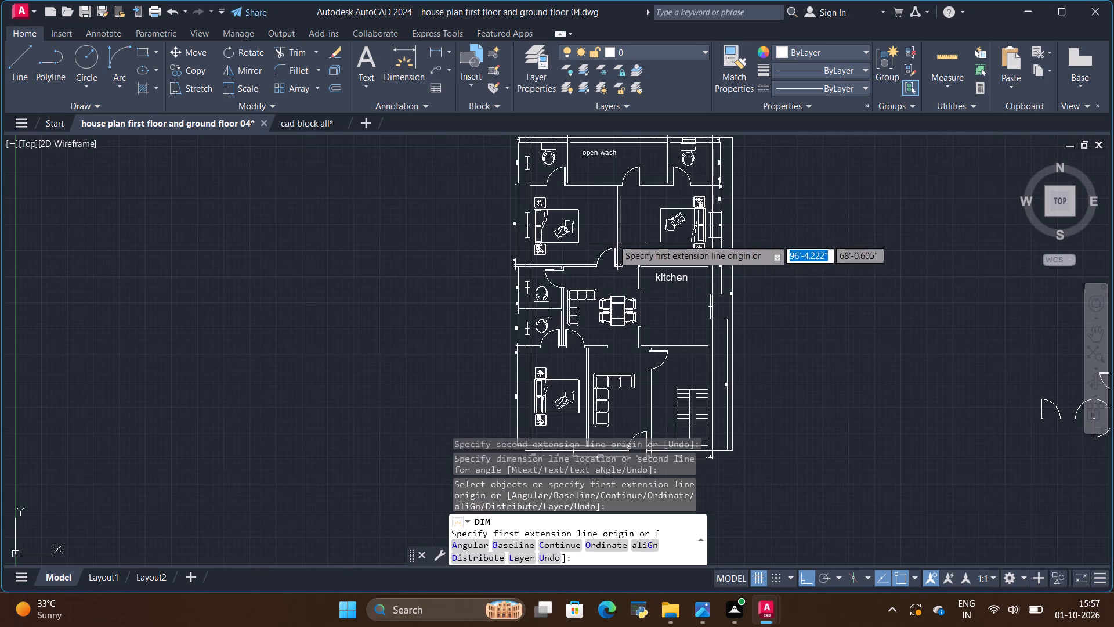
pyautogui.scroll(2, 576, 202)
pyautogui.scroll(-1, 478, 222)
pyautogui.scroll(-1, 541, 223)
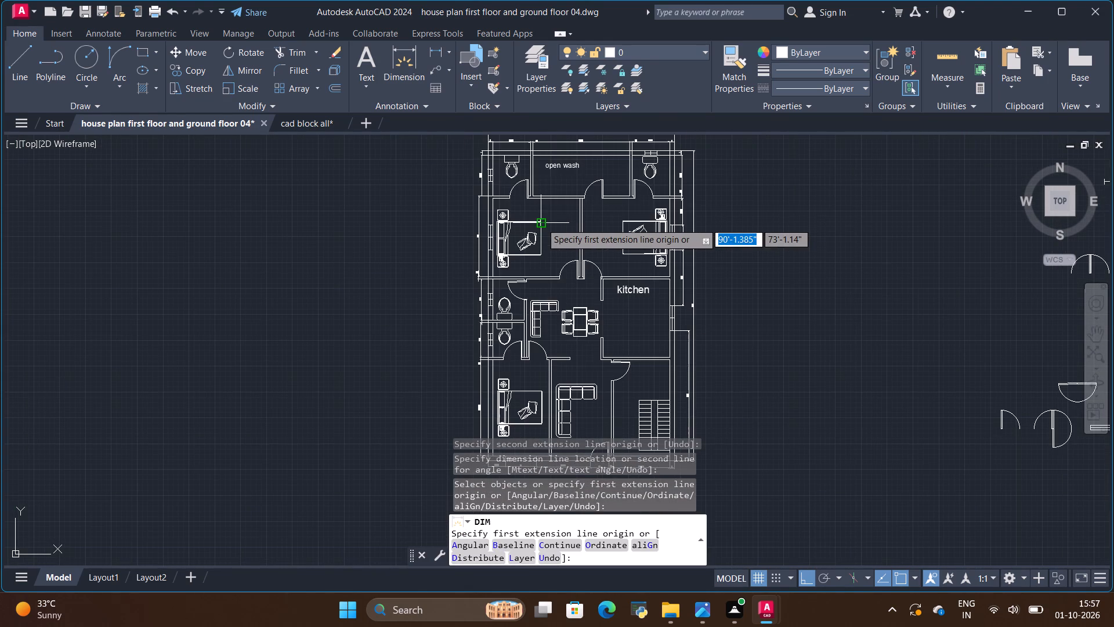
pyautogui.scroll(1, 555, 194)
pyautogui.scroll(1, 386, 145)
pyautogui.scroll(2, 541, 246)
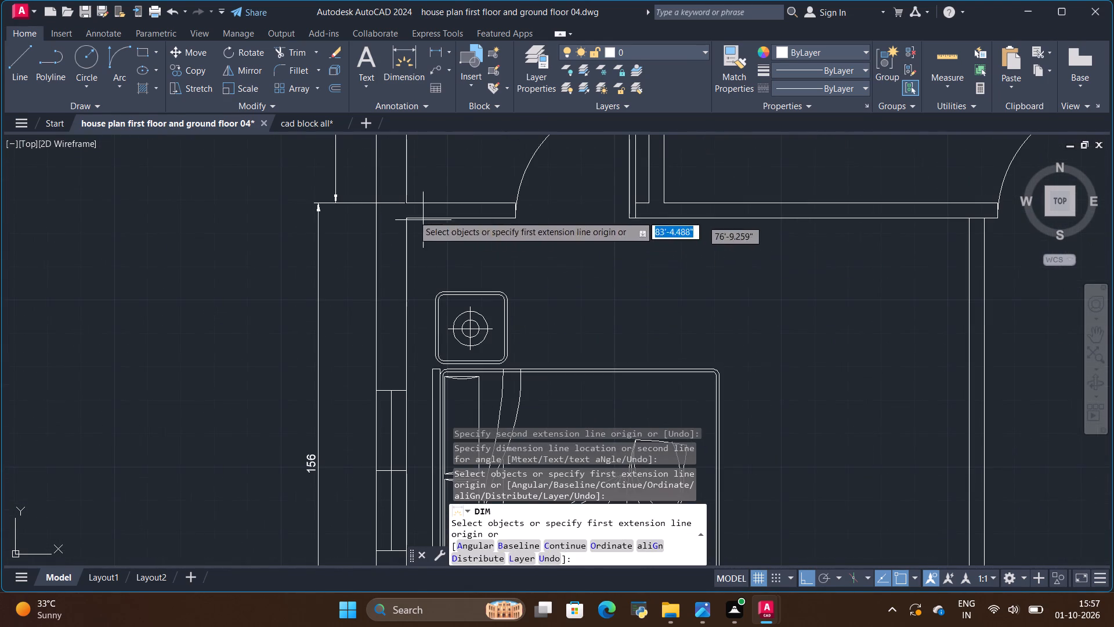
pyautogui.scroll(-4, 407, 212)
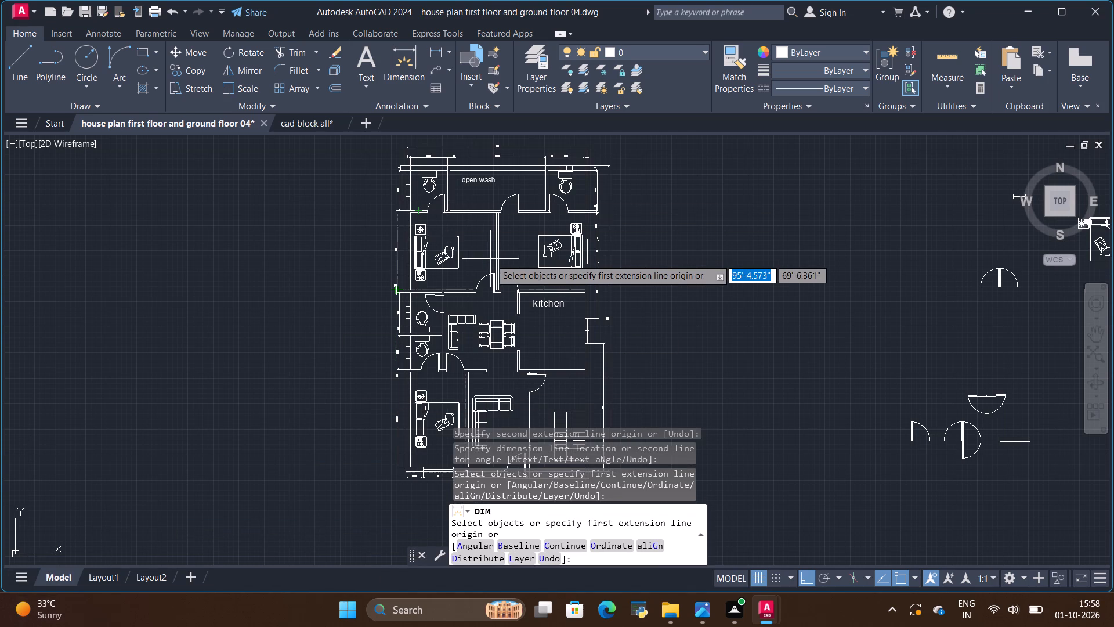
pyautogui.press('`')
pyautogui.press('Escape')
# Examine the whole ground floor plan, including the kitchen, bedrooms and outer dimensions, for completeness.
pyautogui.scroll(-1, 312, 293)
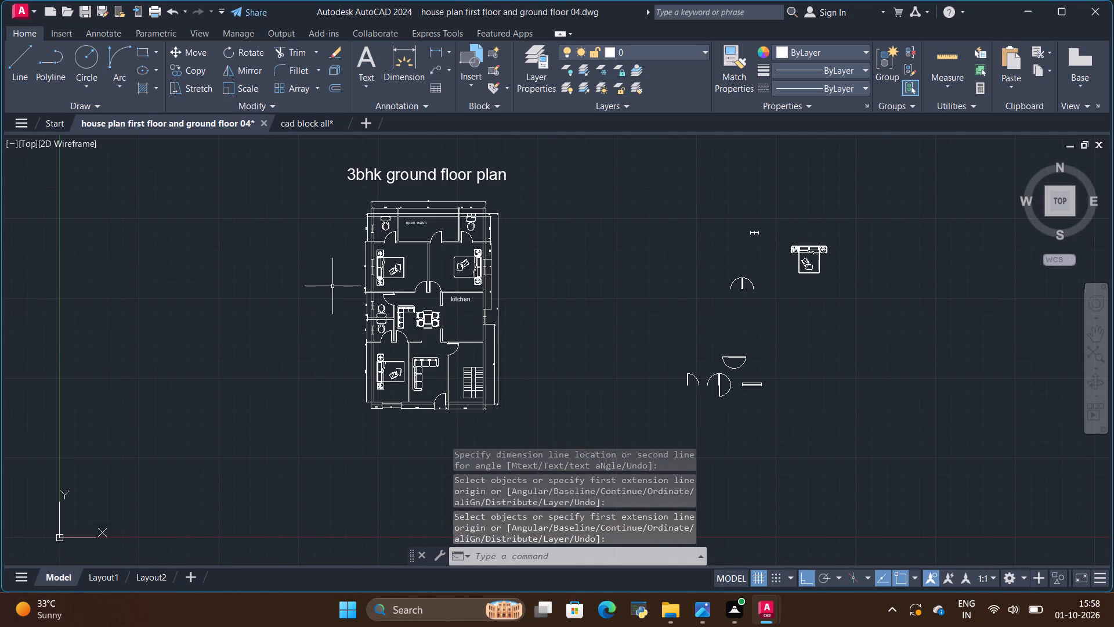
pyautogui.scroll(2, 525, 276)
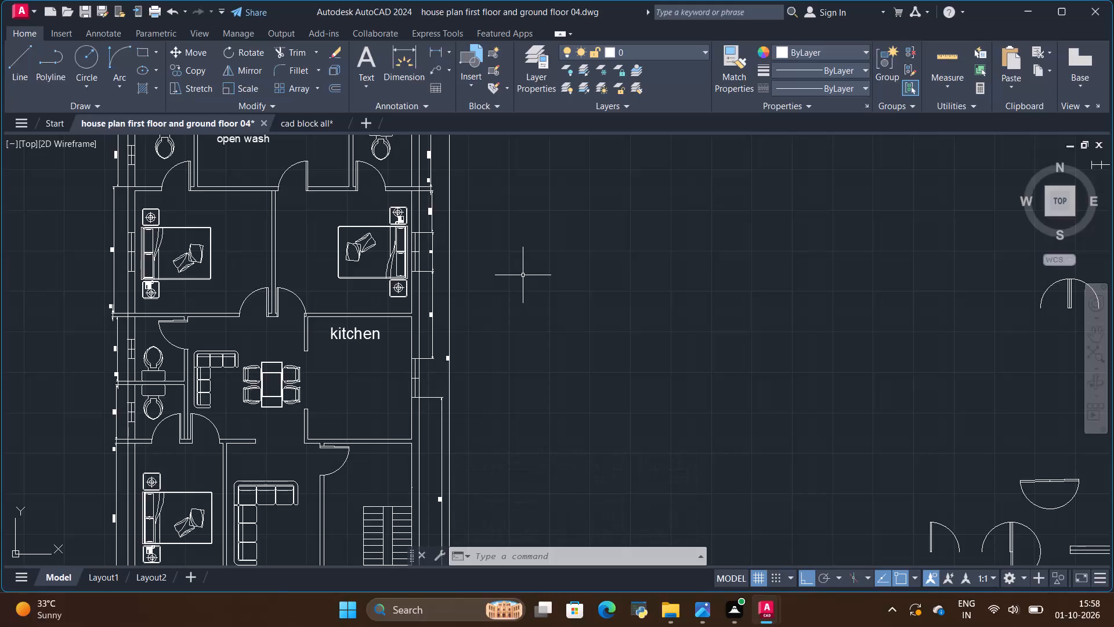
pyautogui.scroll(-2, 479, 361)
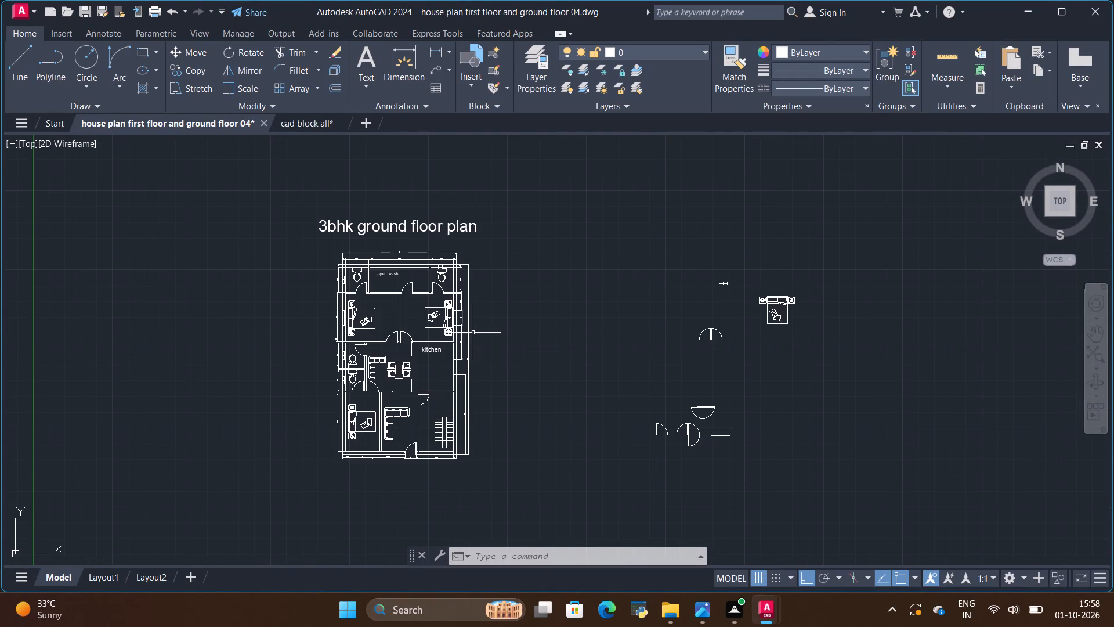
pyautogui.scroll(1, 353, 467)
pyautogui.scroll(1, 377, 400)
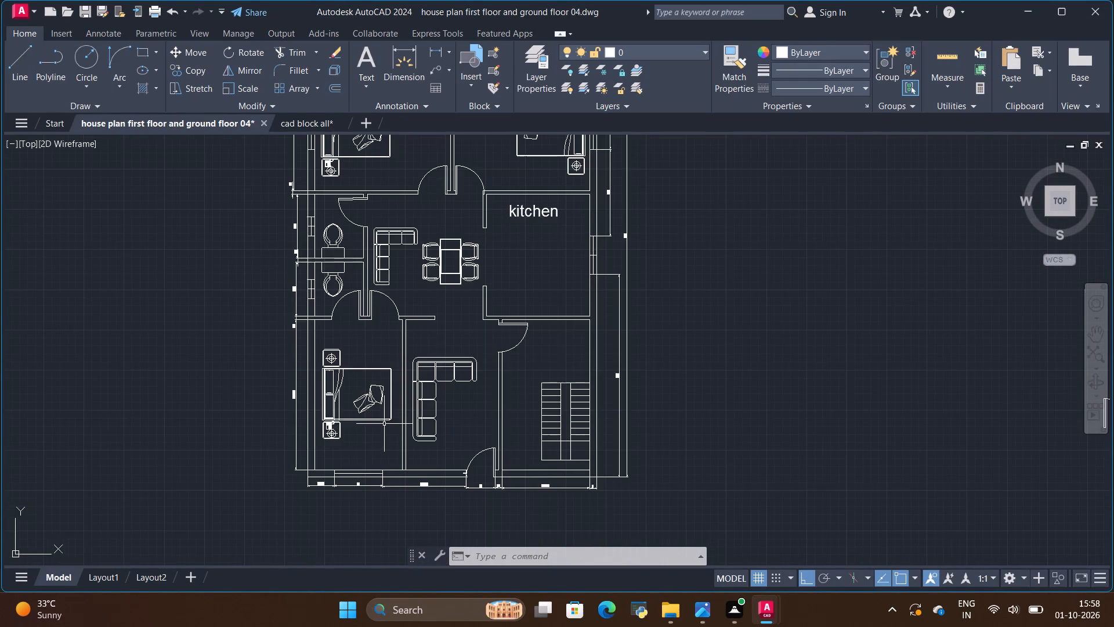
pyautogui.scroll(-1, 386, 426)
pyautogui.scroll(2, 431, 266)
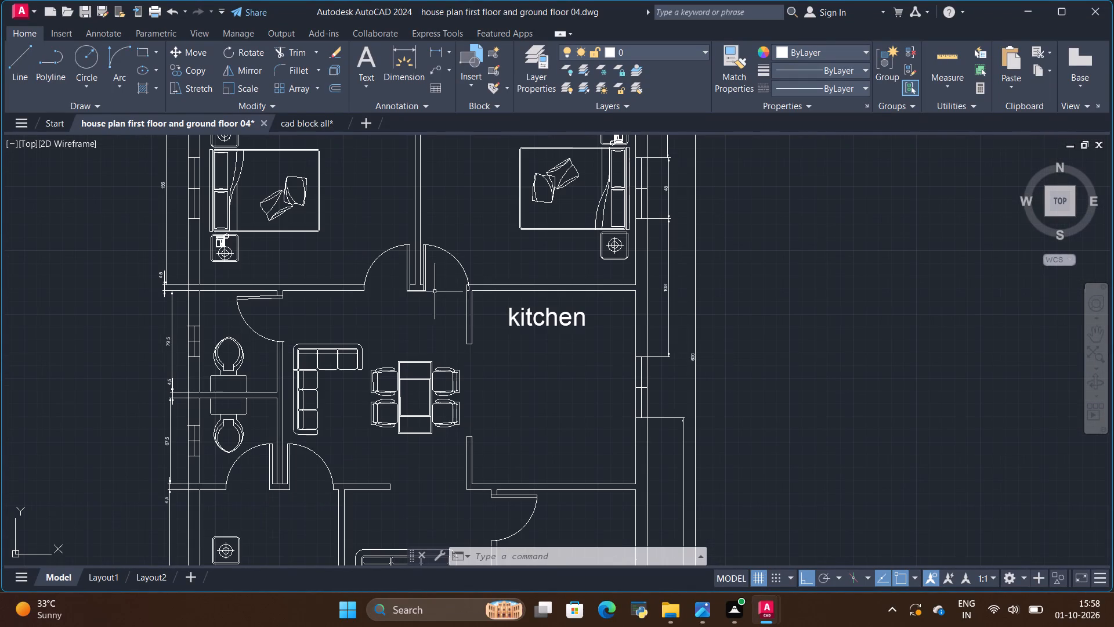
pyautogui.scroll(1, 421, 254)
pyautogui.scroll(-2, 425, 294)
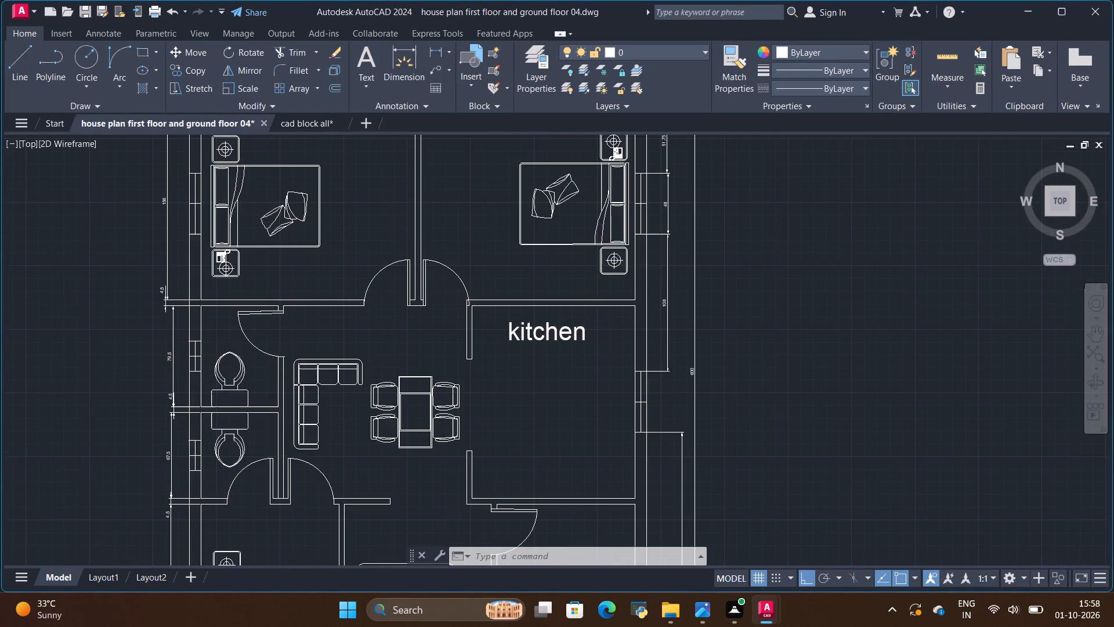
pyautogui.scroll(-2, 425, 294)
pyautogui.scroll(1, 417, 200)
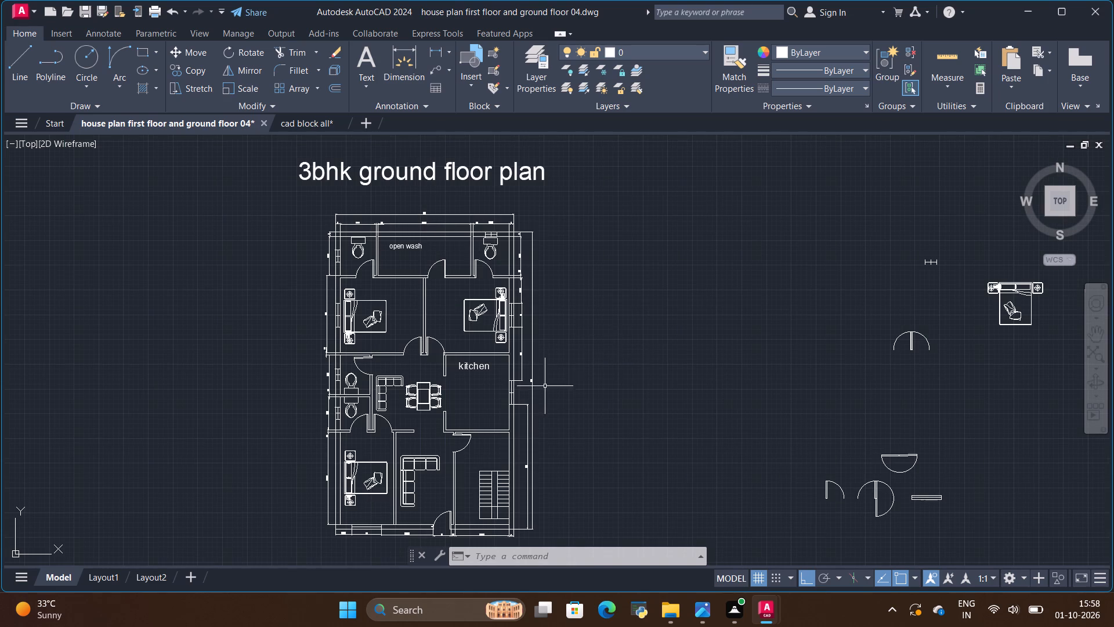
# Review the dimensioned ground floor plan and the space between its title and the top dimensions.
pyautogui.scroll(-1, 536, 331)
pyautogui.scroll(1, 487, 480)
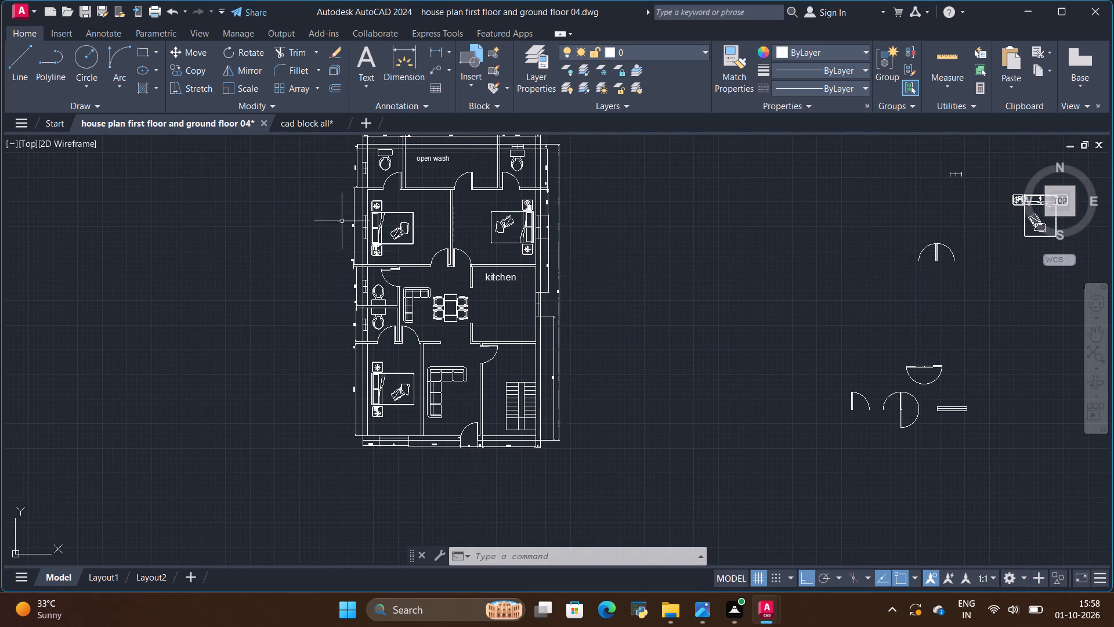
pyautogui.scroll(-1, 429, 384)
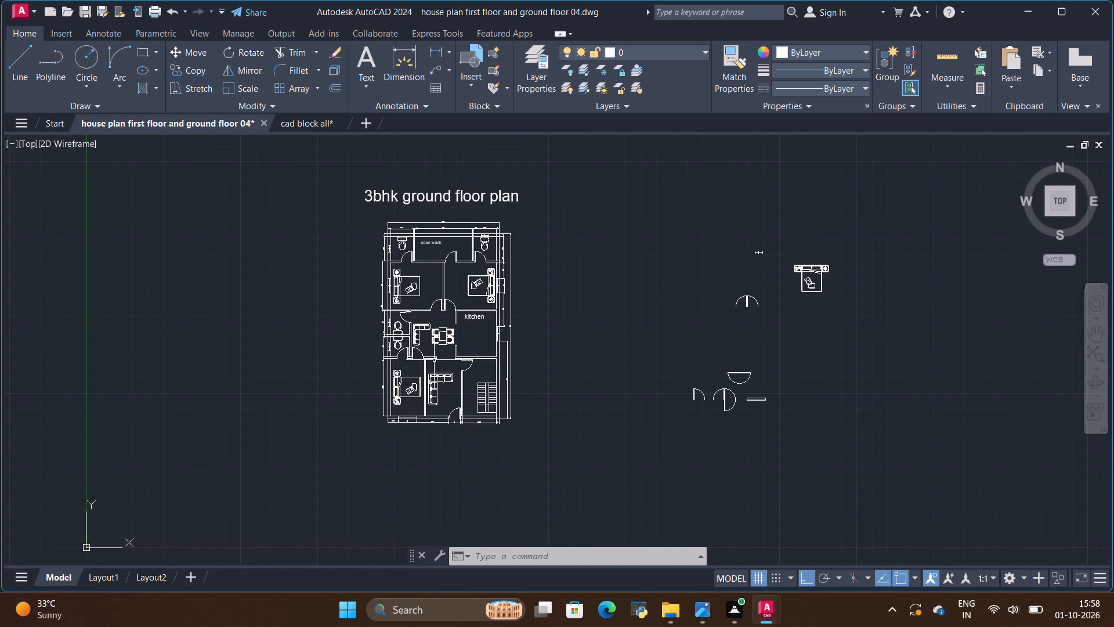
pyautogui.scroll(1, 464, 284)
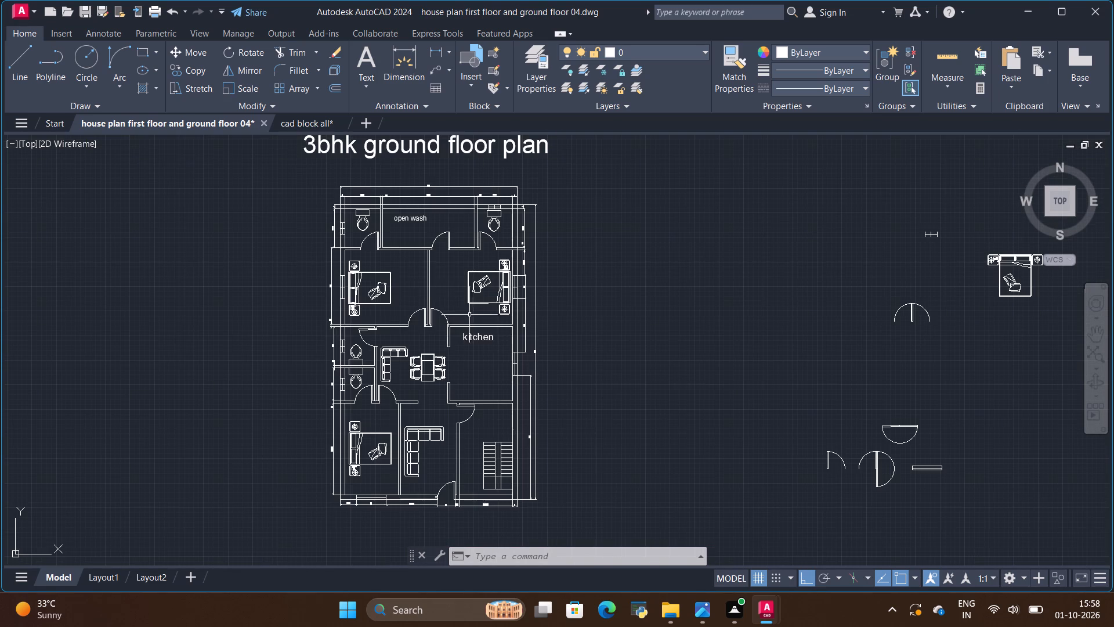
pyautogui.scroll(-1, 435, 294)
pyautogui.scroll(3, 396, 222)
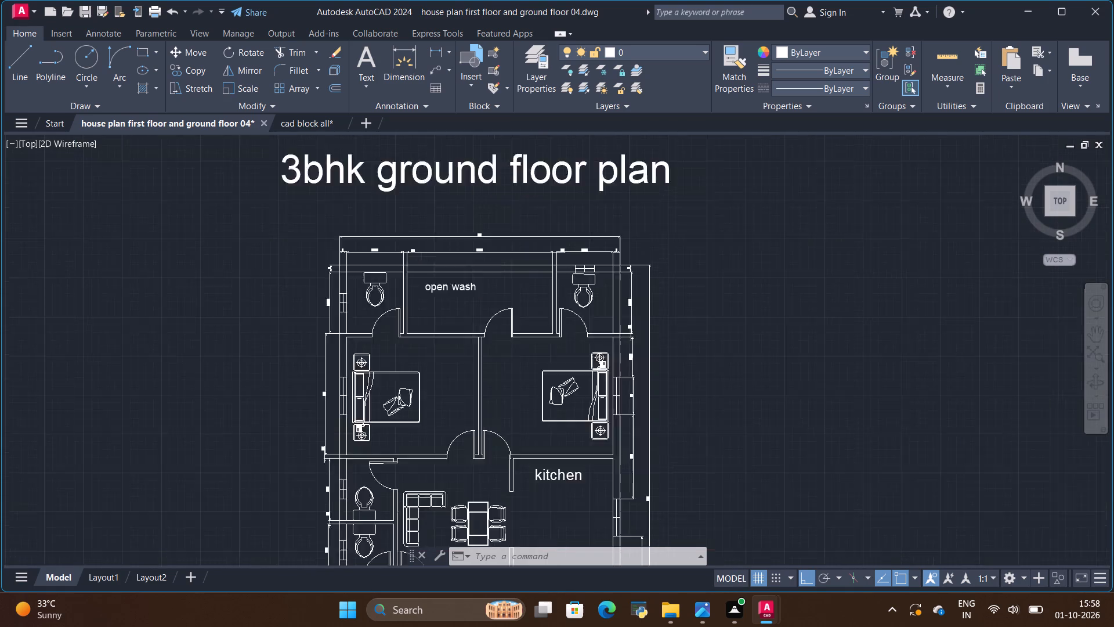
pyautogui.scroll(-2, 414, 271)
pyautogui.scroll(2, 371, 183)
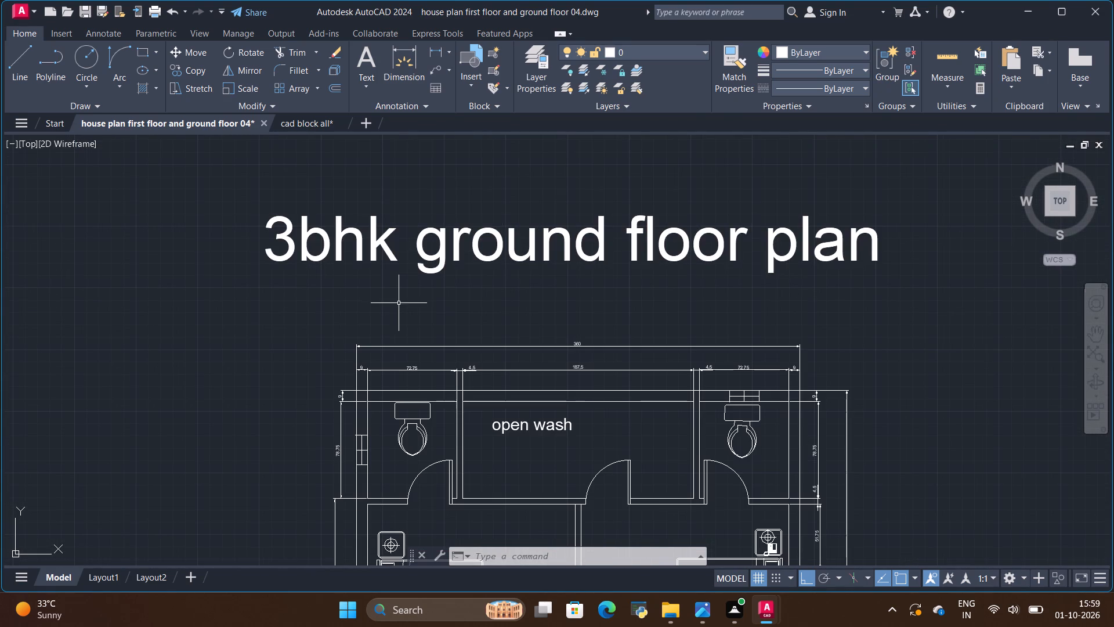
pyautogui.scroll(-2, 276, 163)
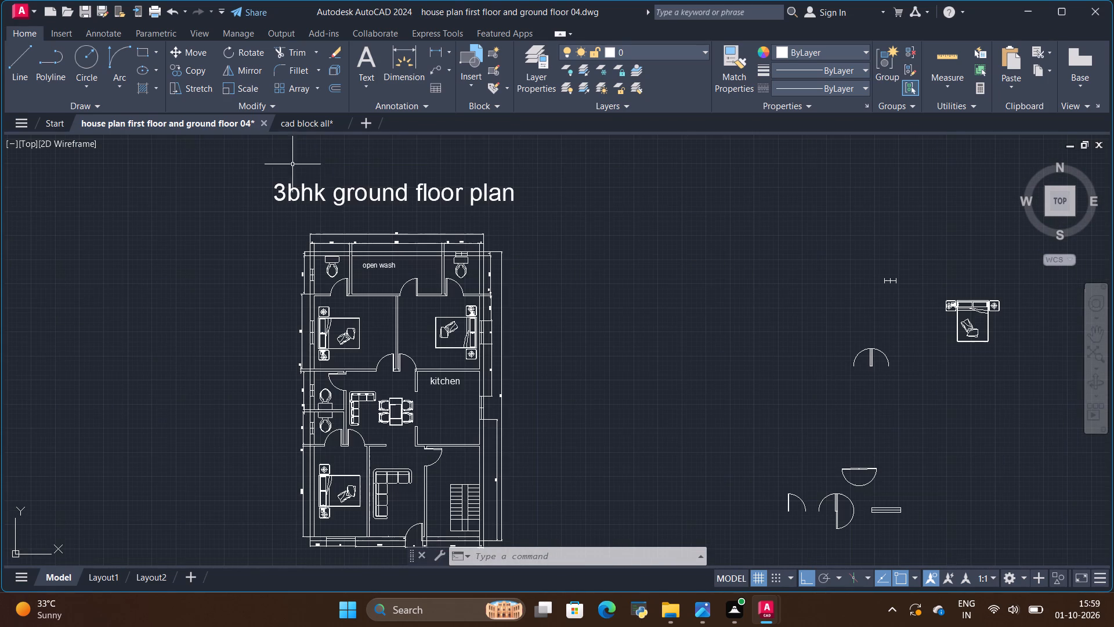
pyautogui.scroll(2, 340, 189)
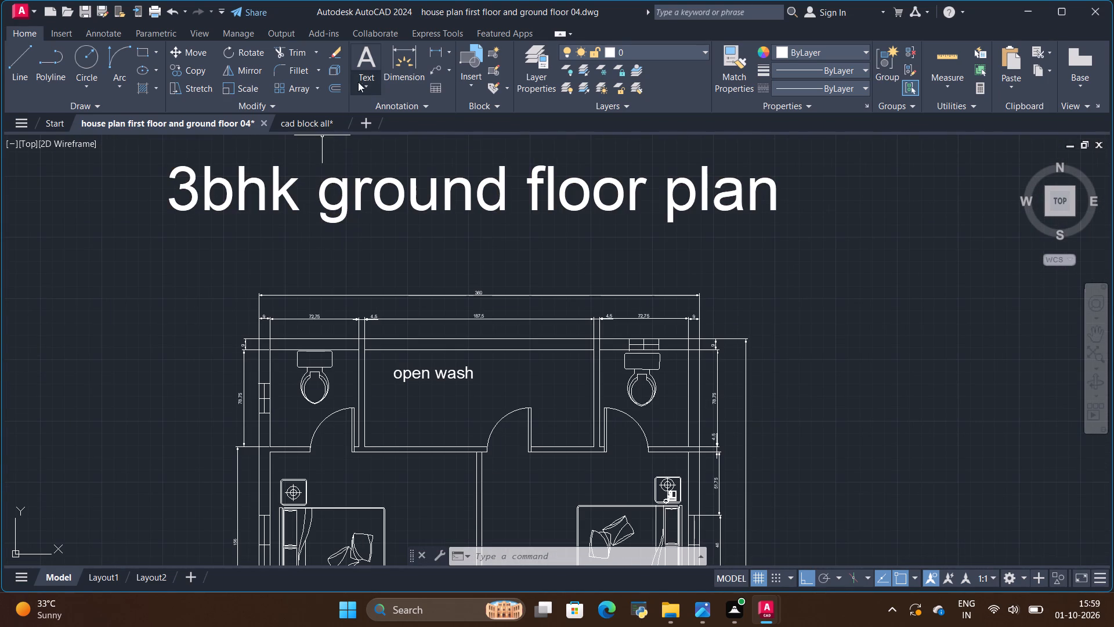
# Add the multiline text note "all dimensions are in inches" between the plan title and the overall top dimension.
pyautogui.click(359, 76)
pyautogui.scroll(2, 267, 257)
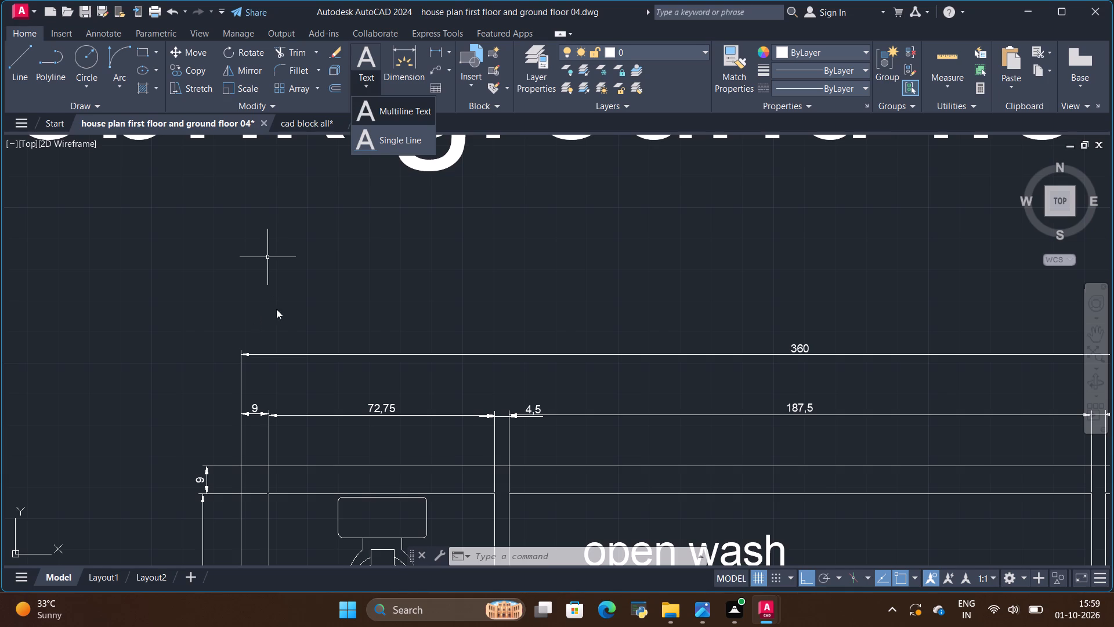
pyautogui.scroll(-2, 200, 362)
pyautogui.scroll(2, 225, 327)
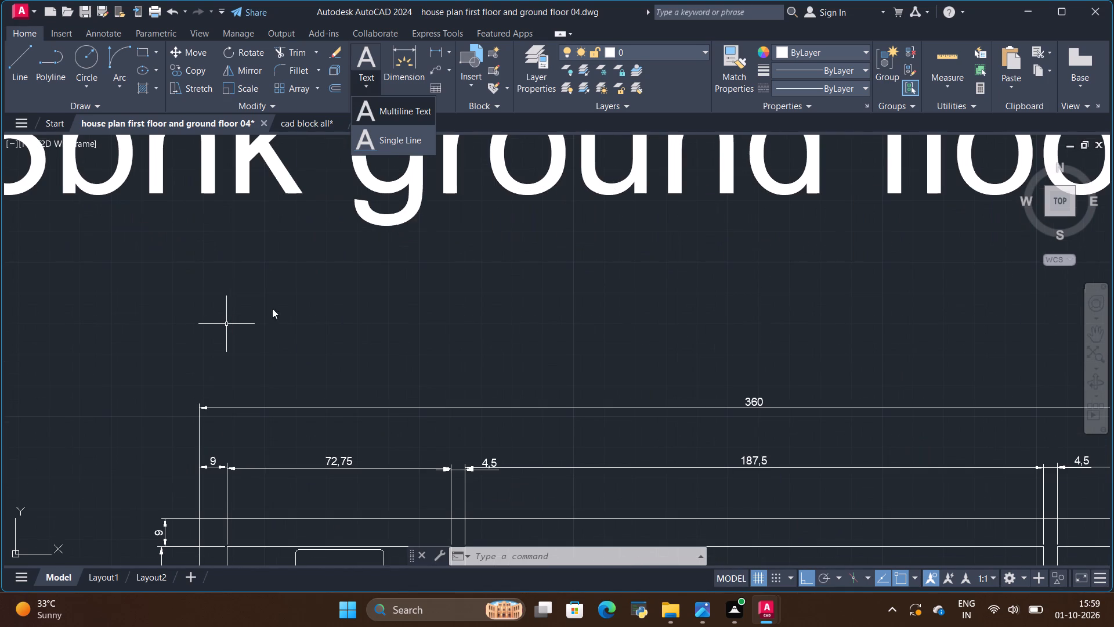
pyautogui.click(362, 55)
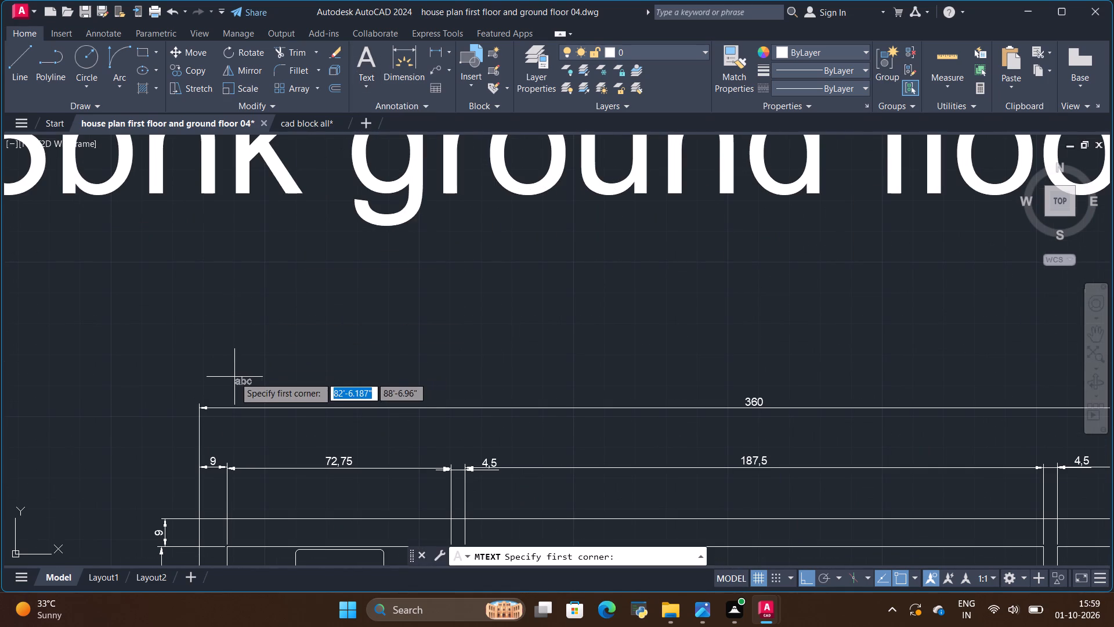
pyautogui.click(243, 355)
pyautogui.click(246, 305)
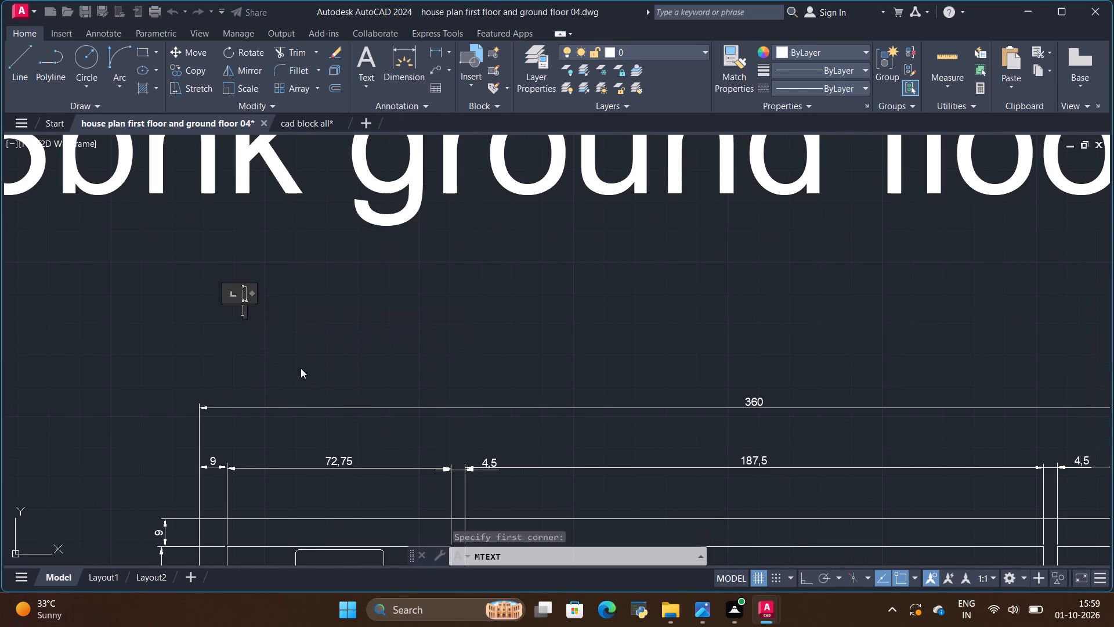
pyautogui.write('all')
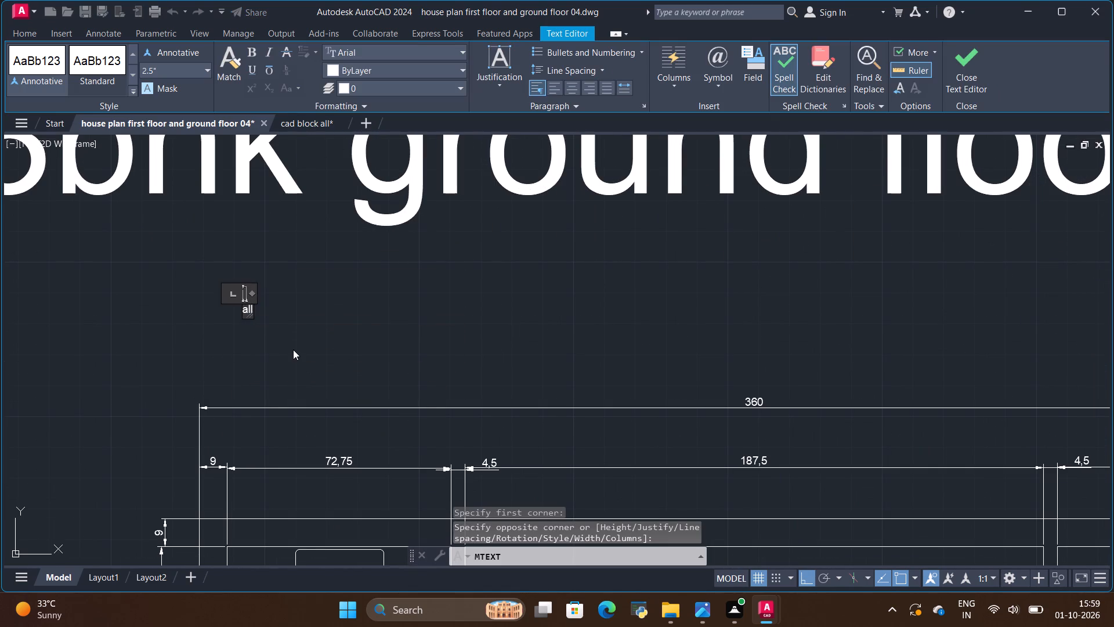
pyautogui.press('space')
pyautogui.write('dimensions are in inches')
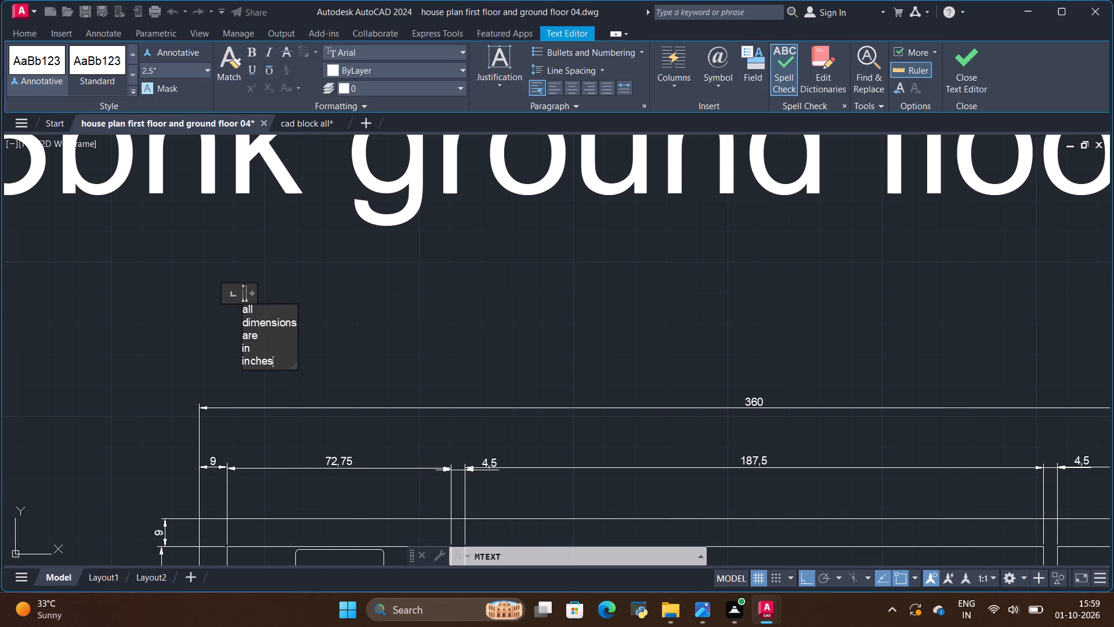
pyautogui.click(393, 356)
# Widen the text frame of the dimensions note so that it fits on a single line, and deselect it.
pyautogui.click(275, 343)
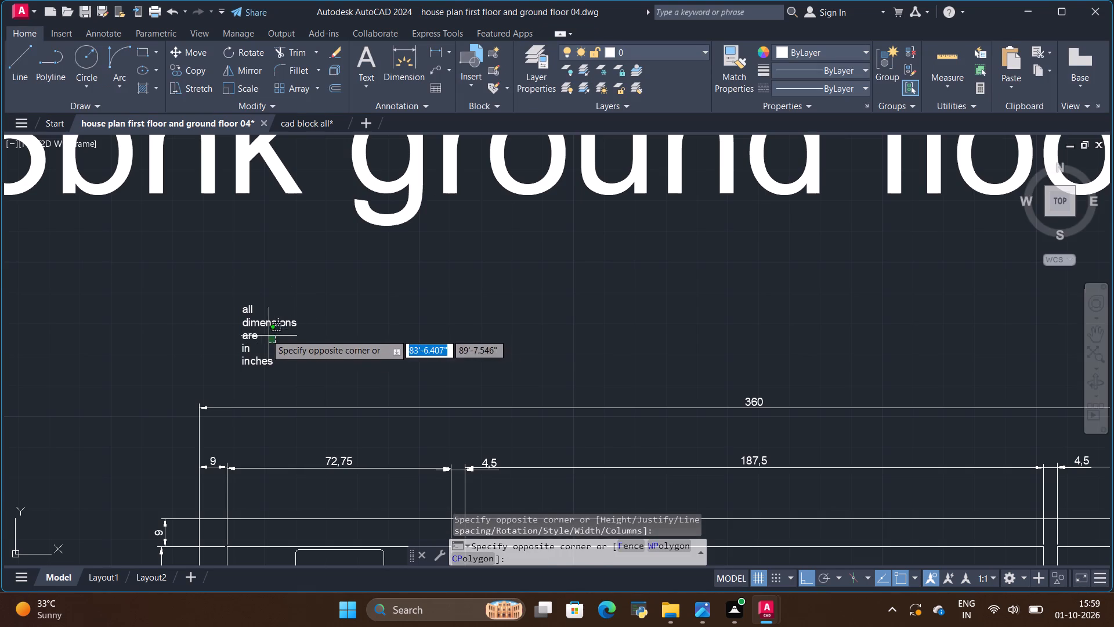
pyautogui.click(258, 326)
pyautogui.scroll(1, 273, 355)
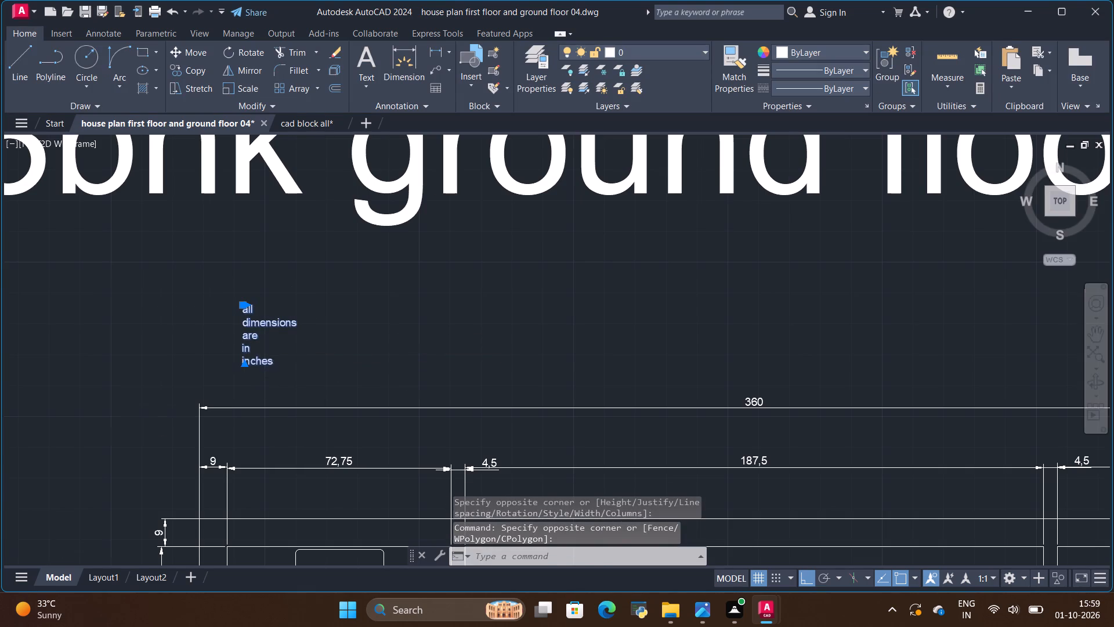
pyautogui.scroll(1, 273, 355)
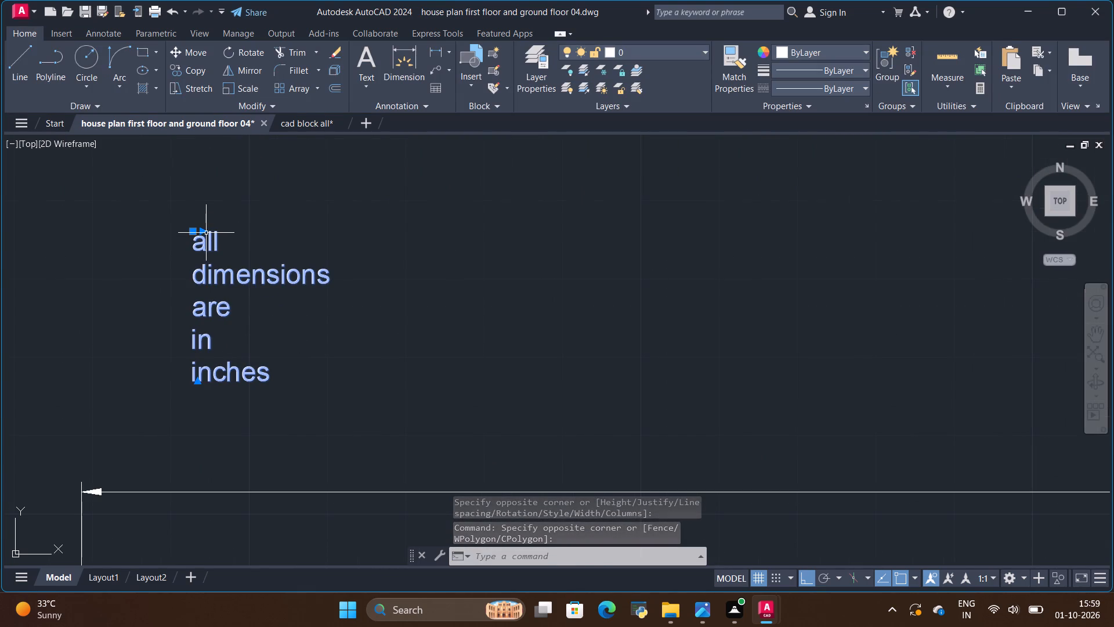
pyautogui.click(204, 231)
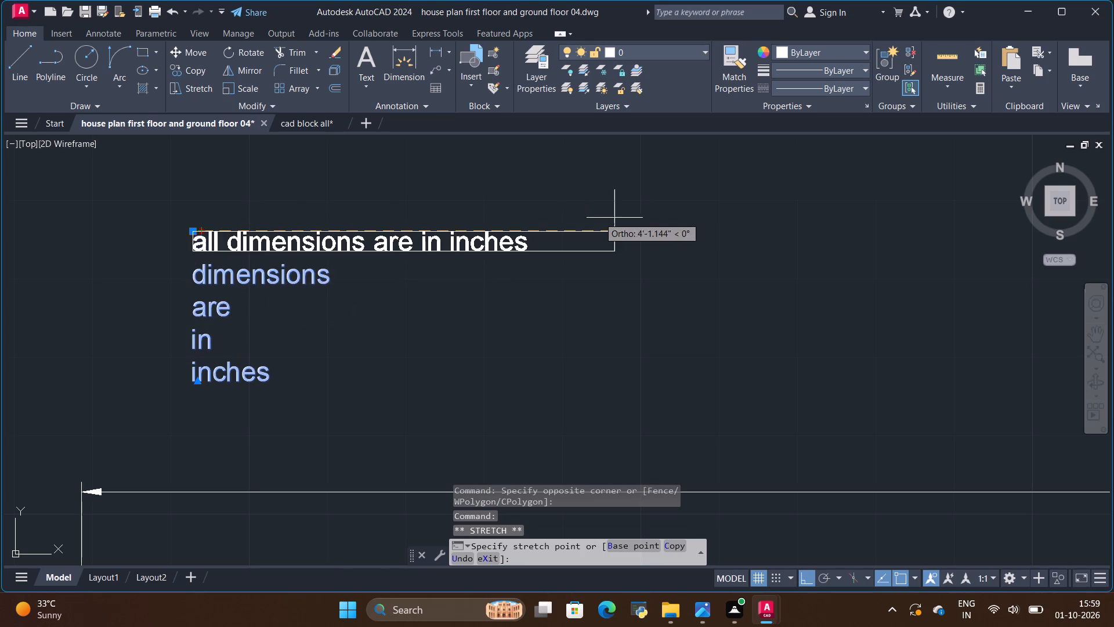
pyautogui.click(708, 219)
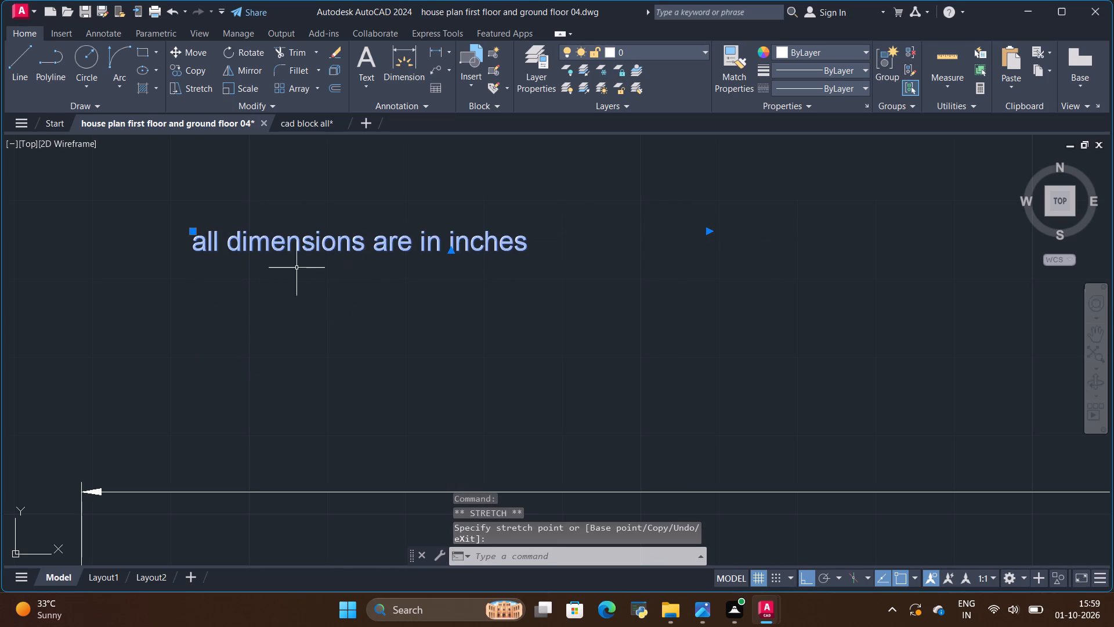
pyautogui.click(271, 278)
pyautogui.press('Escape')
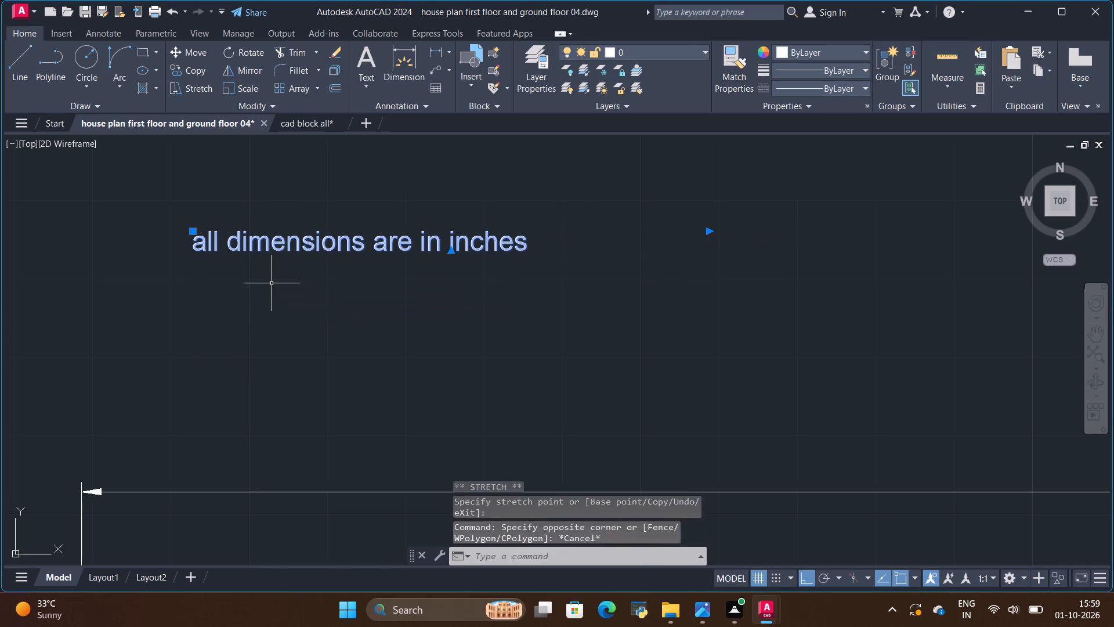
pyautogui.click(272, 284)
pyautogui.press('Escape')
pyautogui.press('Escape')
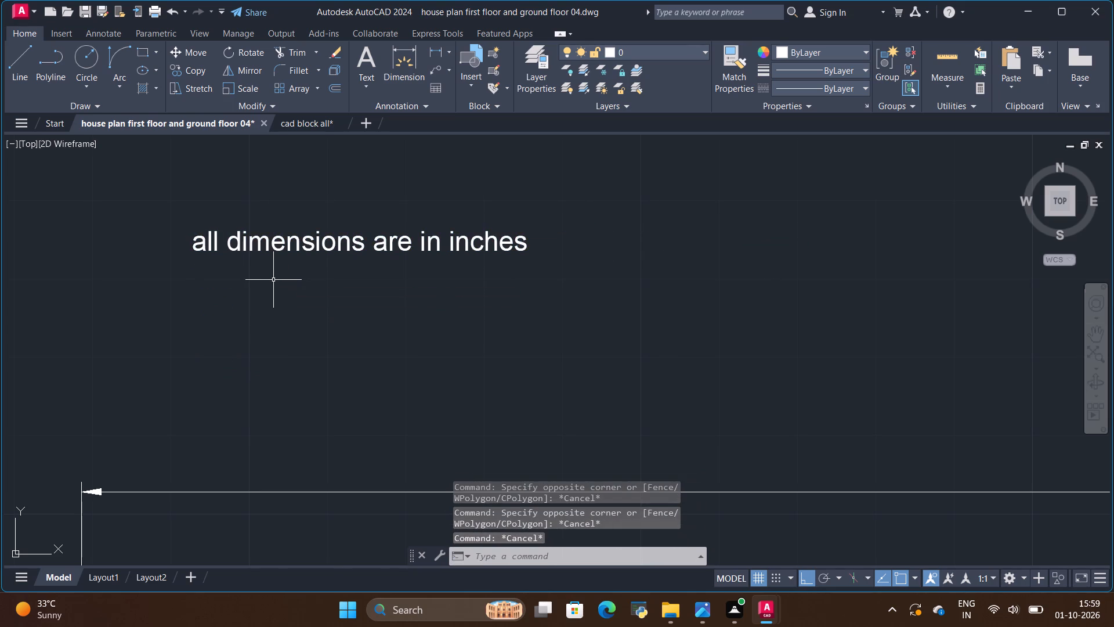
# Scale up the "all dimensions are in inches" note from its lower-left end, sizing it freehand as a subtitle beneath the plan title.
pyautogui.click(281, 250)
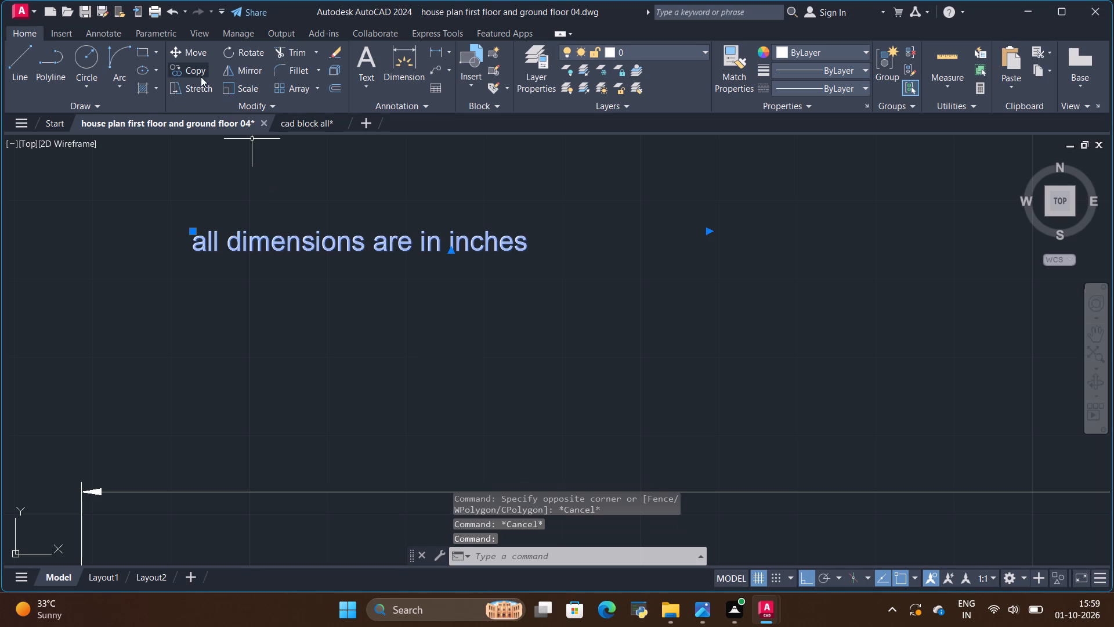
pyautogui.click(235, 82)
pyautogui.scroll(-2, 329, 298)
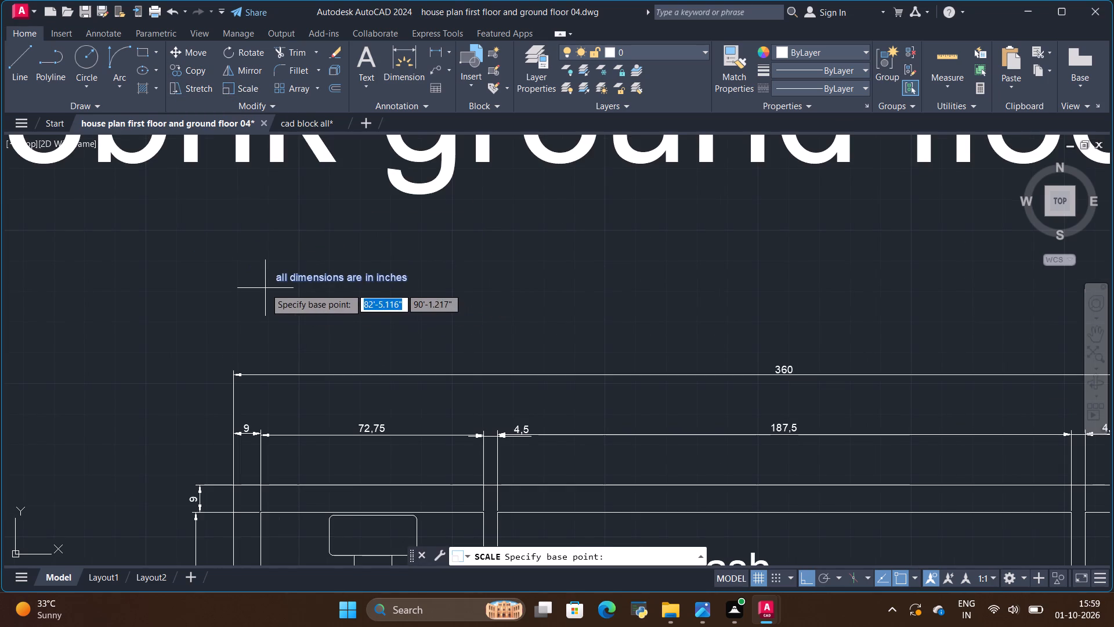
pyautogui.click(281, 281)
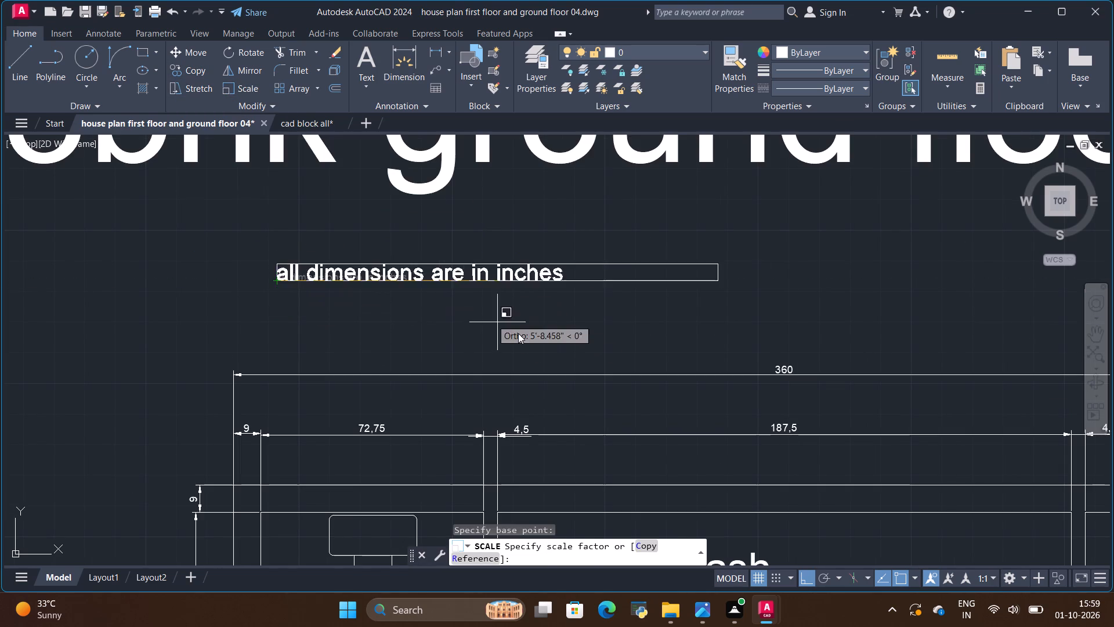
pyautogui.scroll(-4, 521, 335)
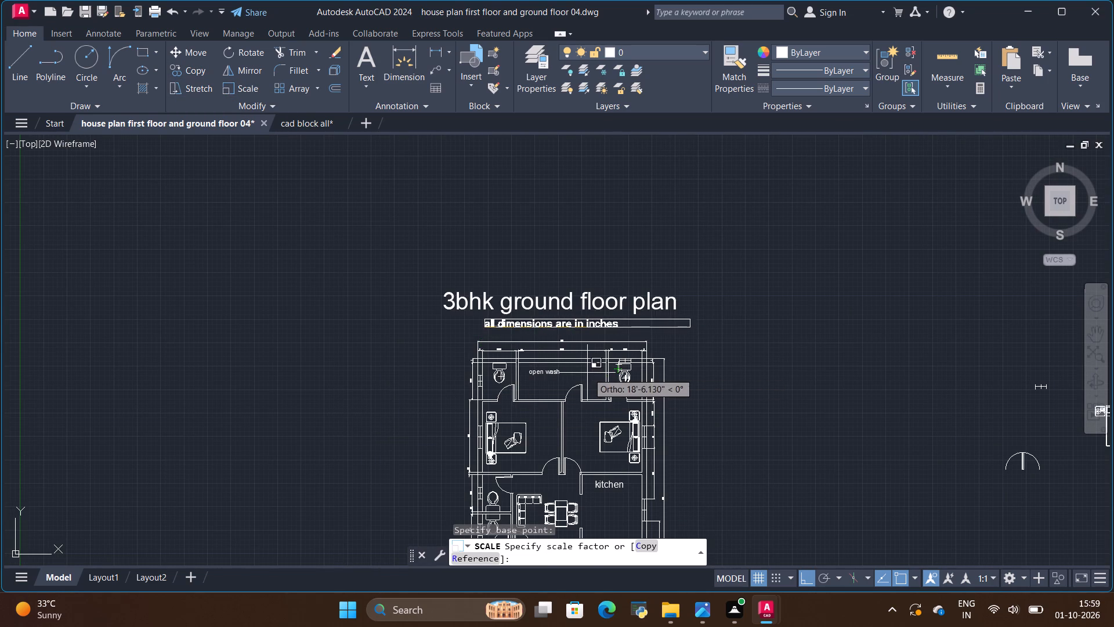
pyautogui.click(578, 374)
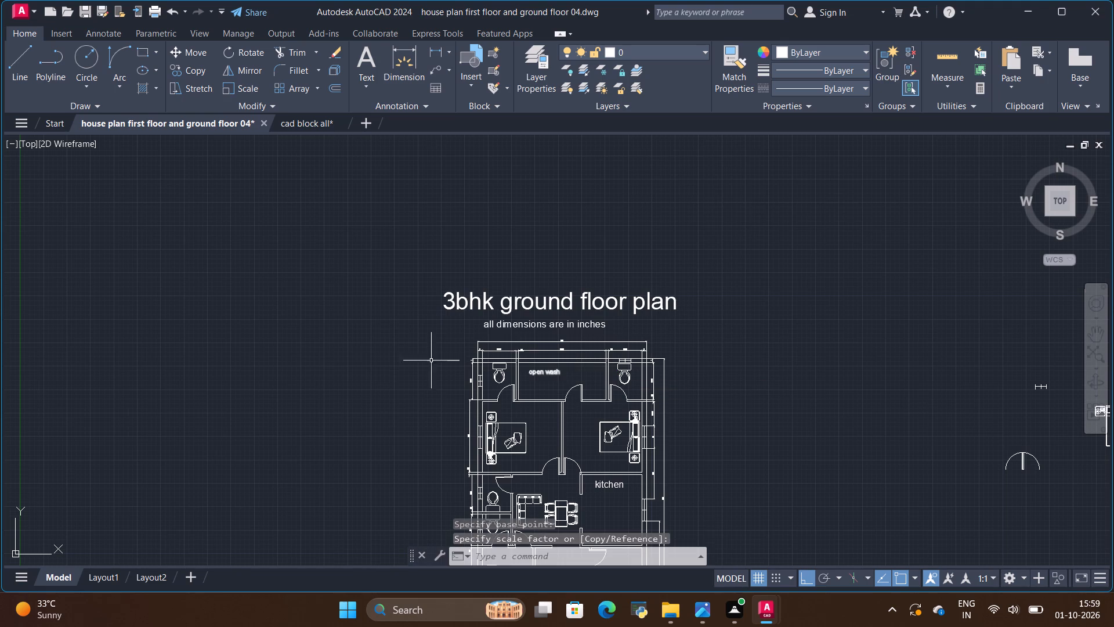
pyautogui.scroll(1, 438, 369)
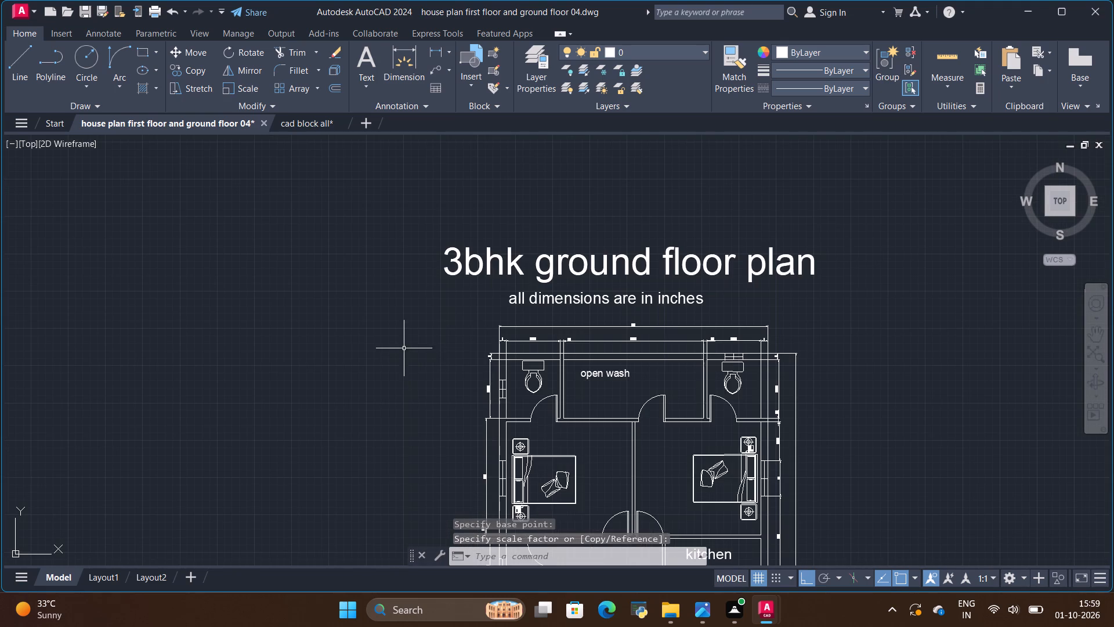
pyautogui.press('Escape')
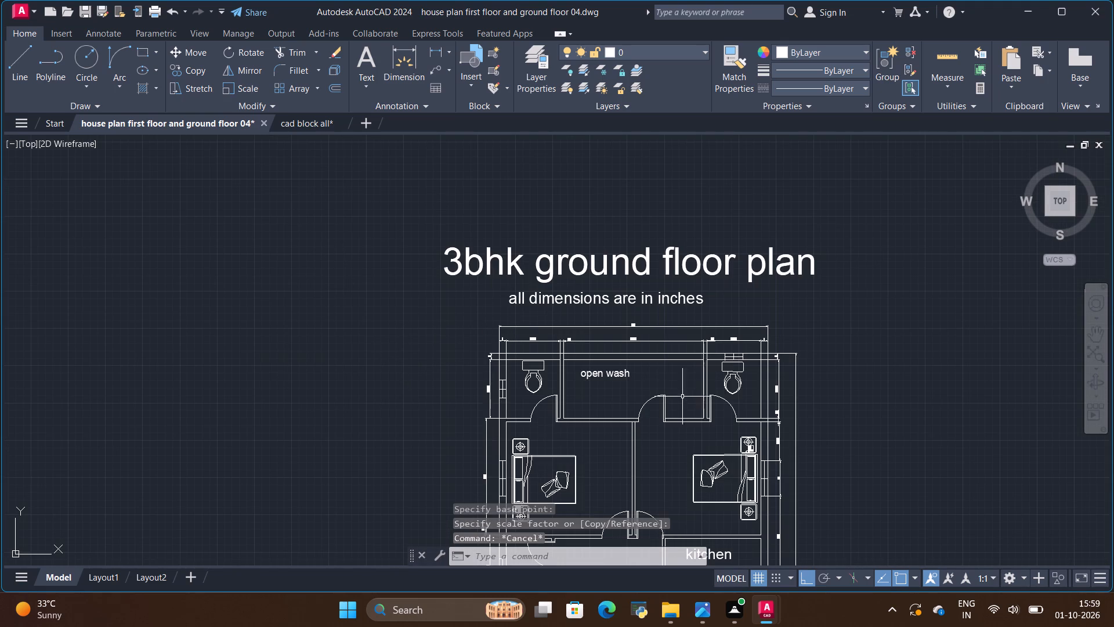
# Examine the note's size and placement beneath the title and look over the whole annotated ground floor plan.
pyautogui.scroll(4, 596, 344)
pyautogui.scroll(-1, 567, 314)
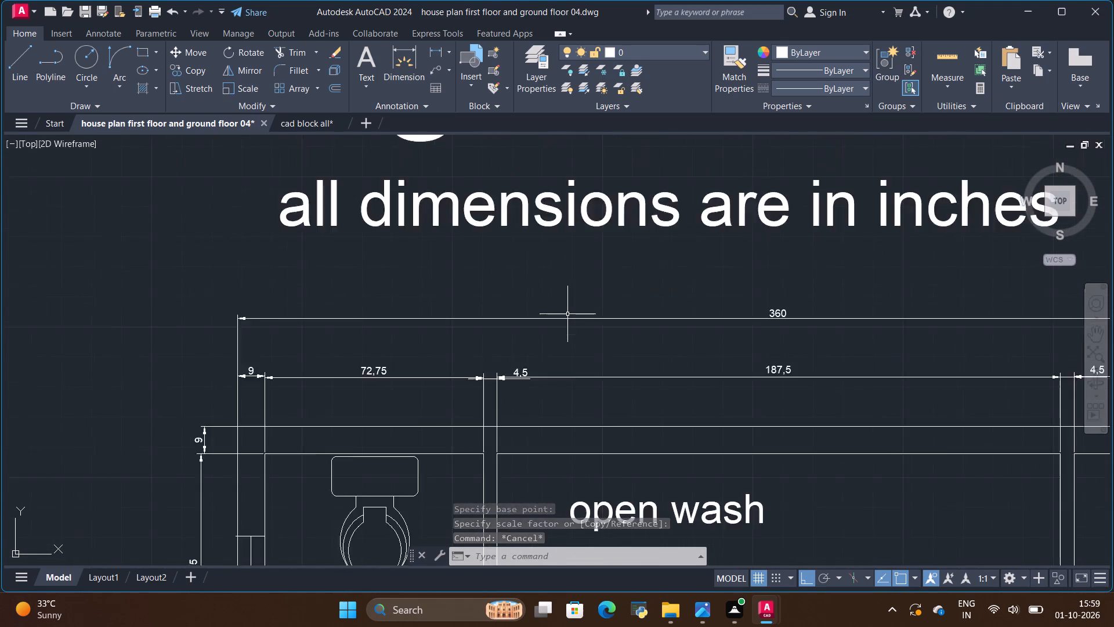
pyautogui.scroll(-1, 567, 314)
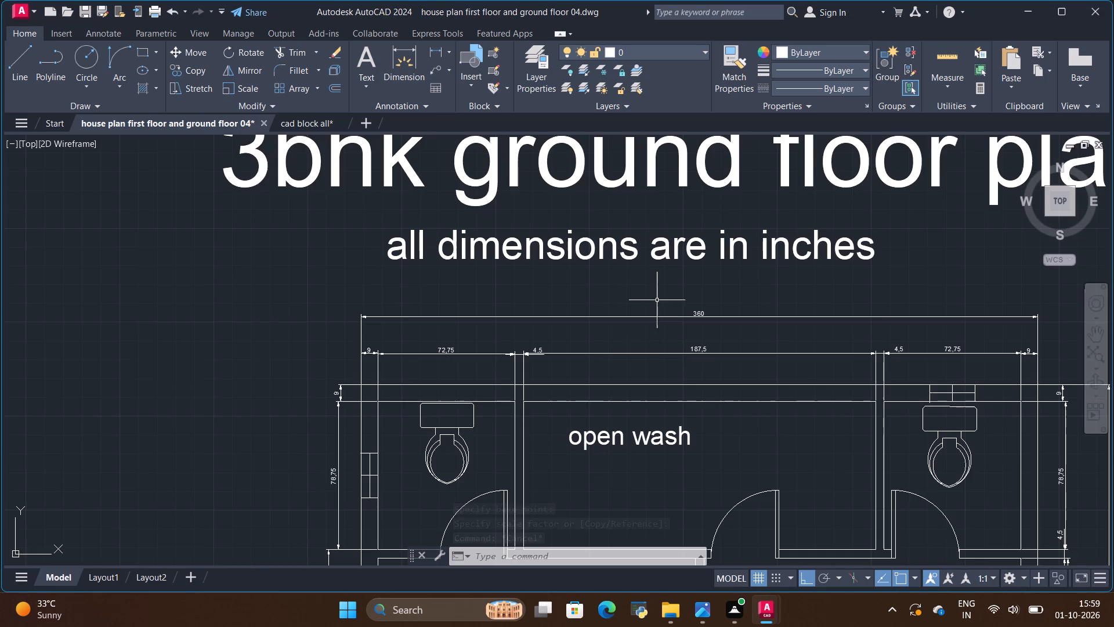
pyautogui.scroll(-1, 655, 206)
pyautogui.scroll(1, 656, 209)
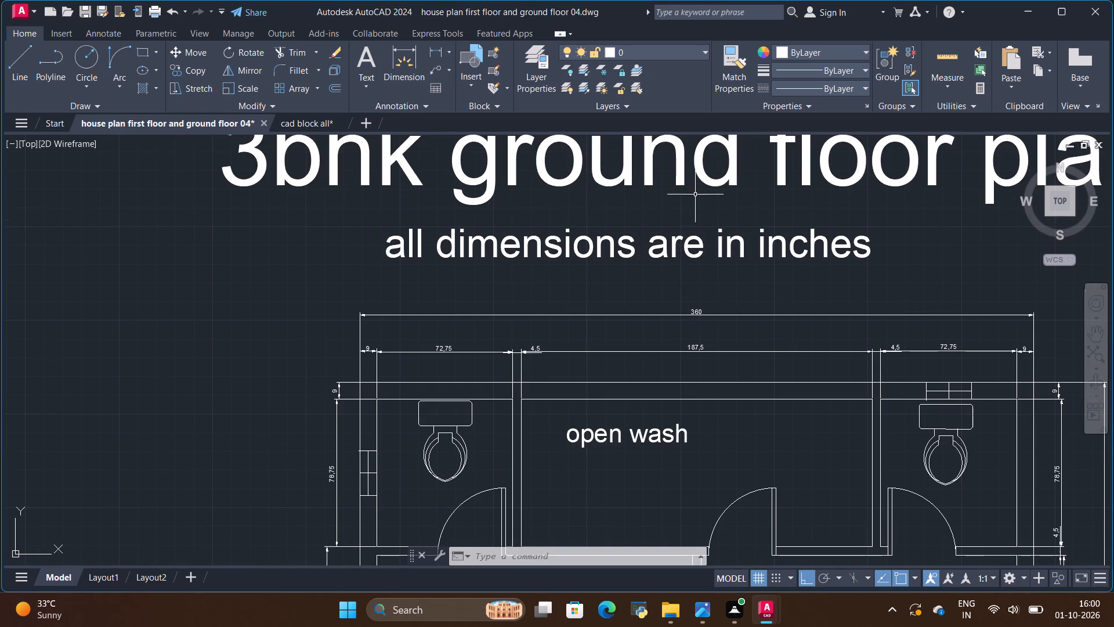
pyautogui.scroll(3, 727, 308)
pyautogui.scroll(-4, 714, 274)
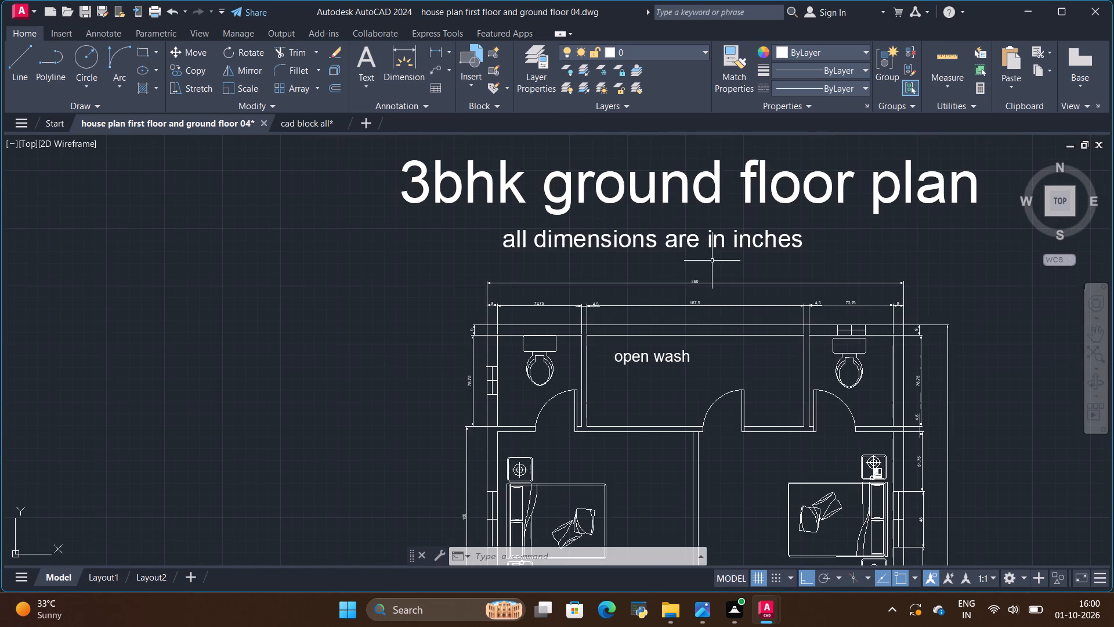
pyautogui.scroll(-2, 714, 206)
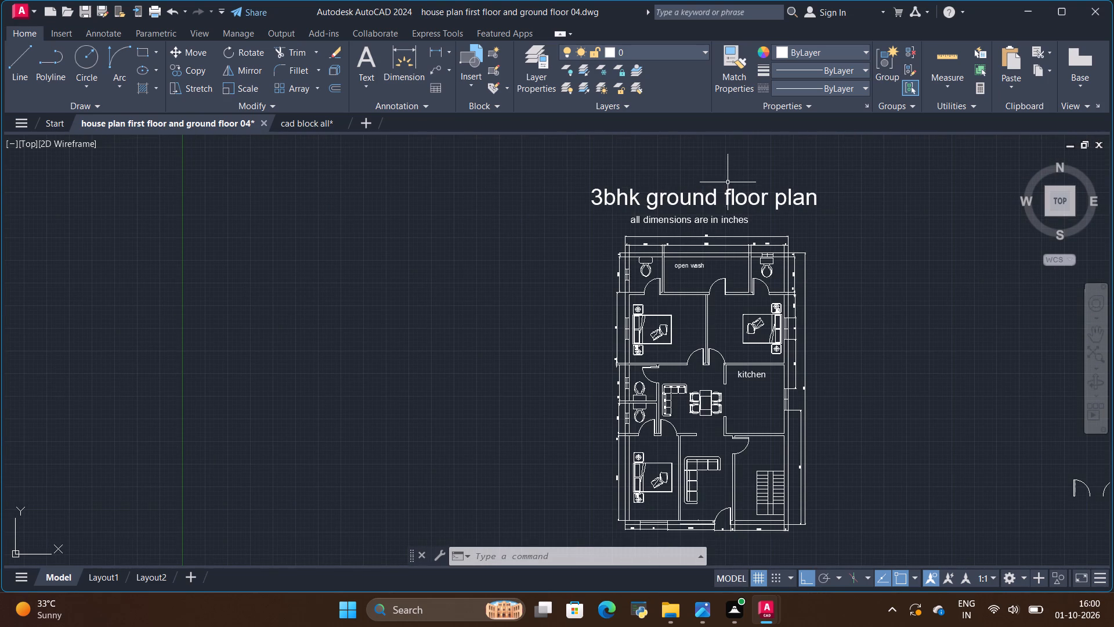
pyautogui.scroll(-1, 732, 190)
pyautogui.scroll(1, 746, 225)
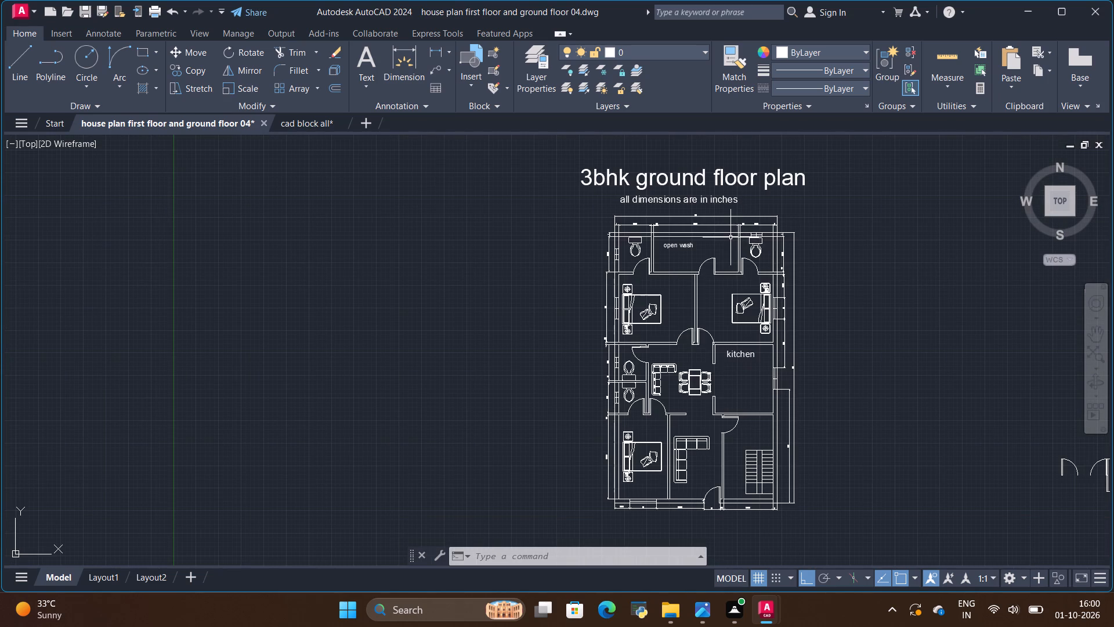
pyautogui.scroll(-1, 627, 174)
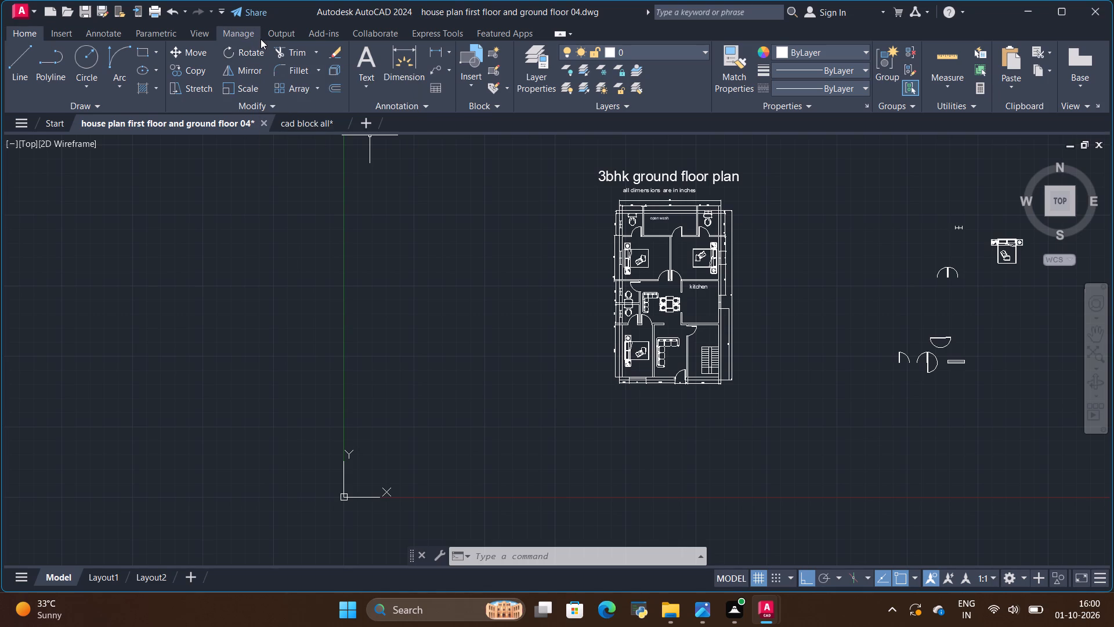
pyautogui.scroll(-1, 478, 200)
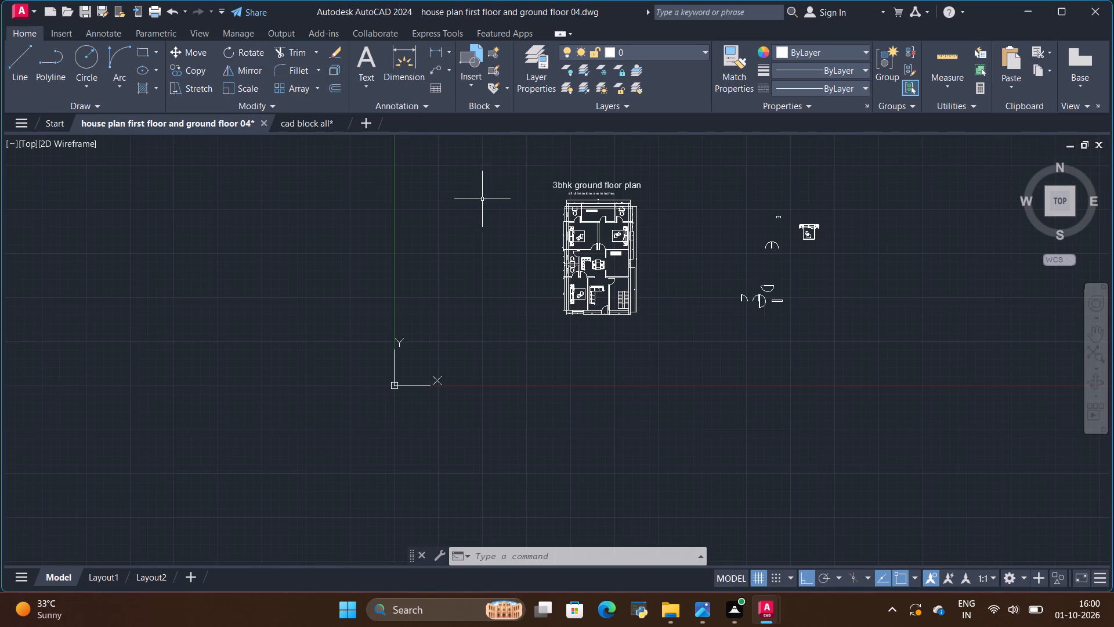
# Save the finished ground floor plan drawing.
pyautogui.scroll(1, 598, 172)
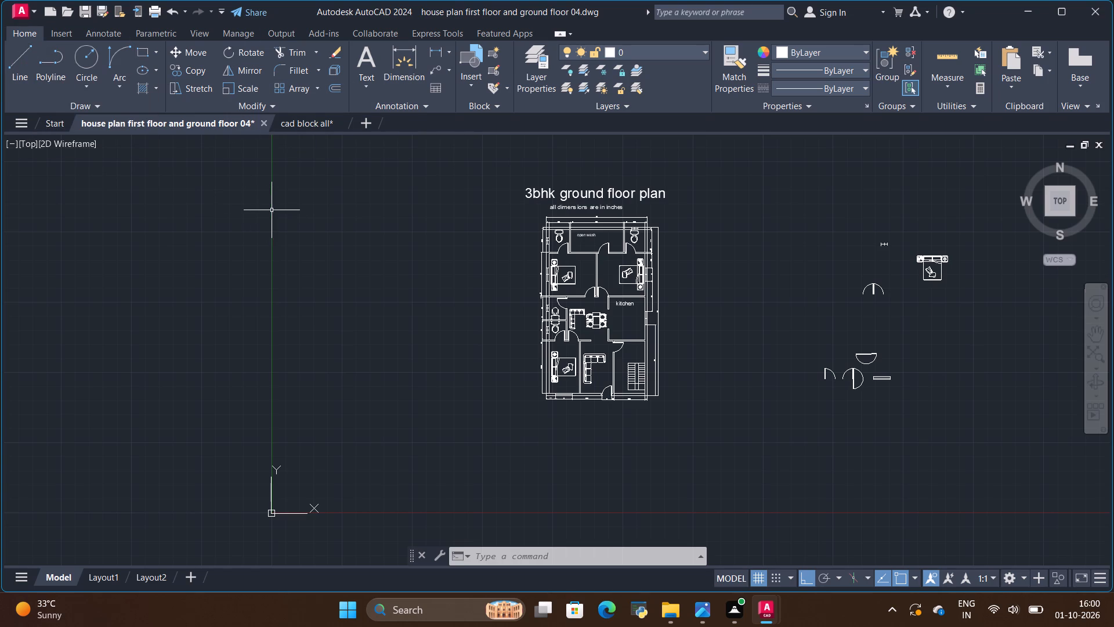
pyautogui.hotkey('ctrl', 's')
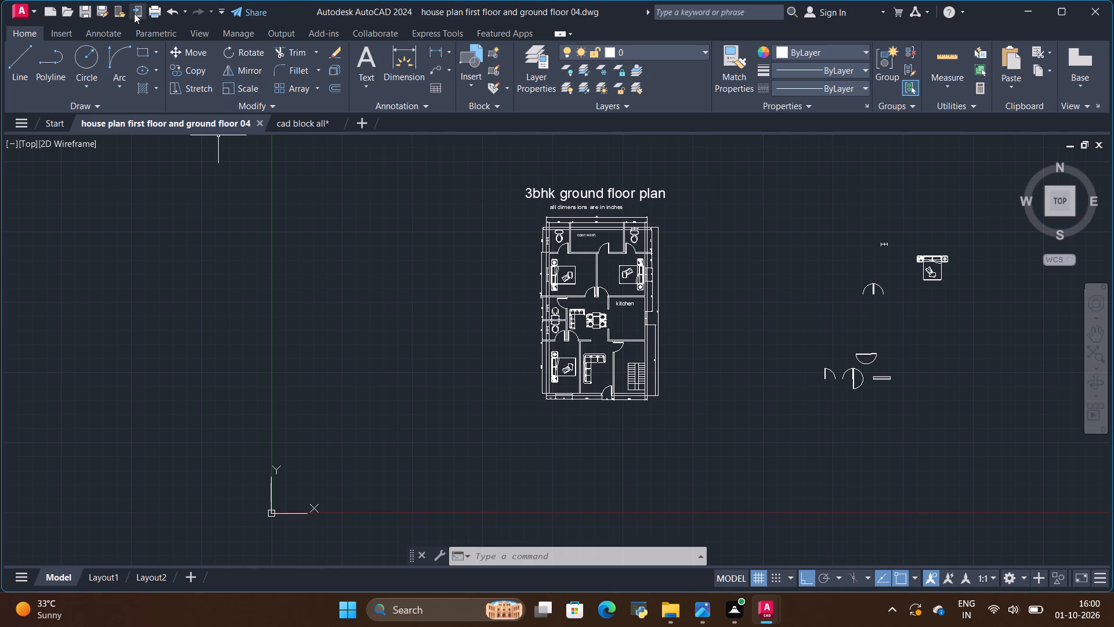
# Start plotting the model and choose DWG To PDF.pc3 as the plotter.
pyautogui.click(155, 13)
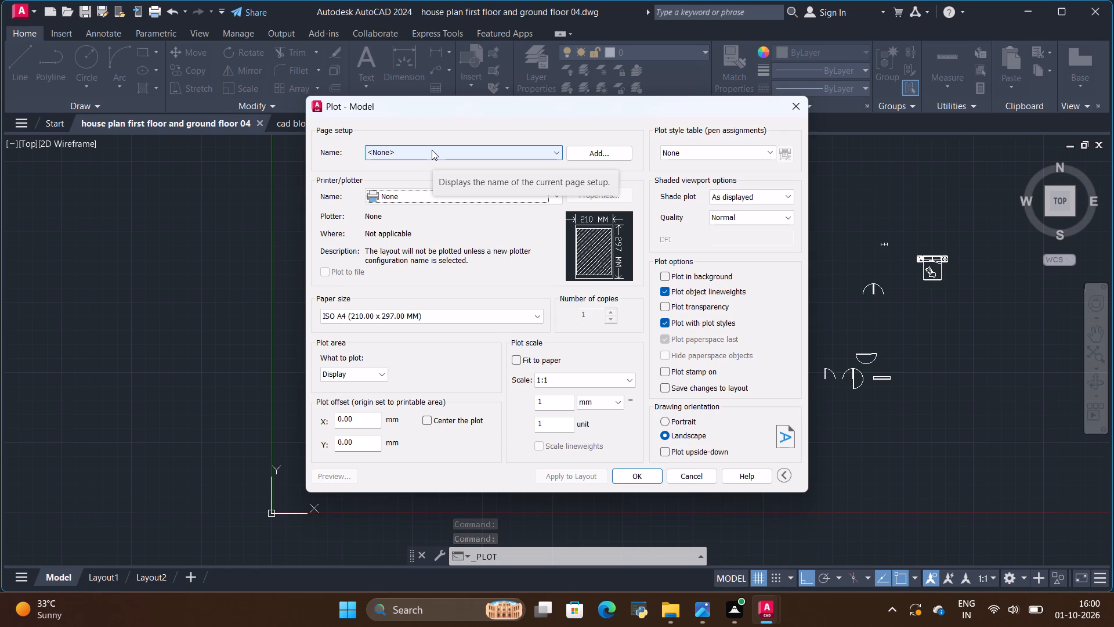
pyautogui.click(432, 150)
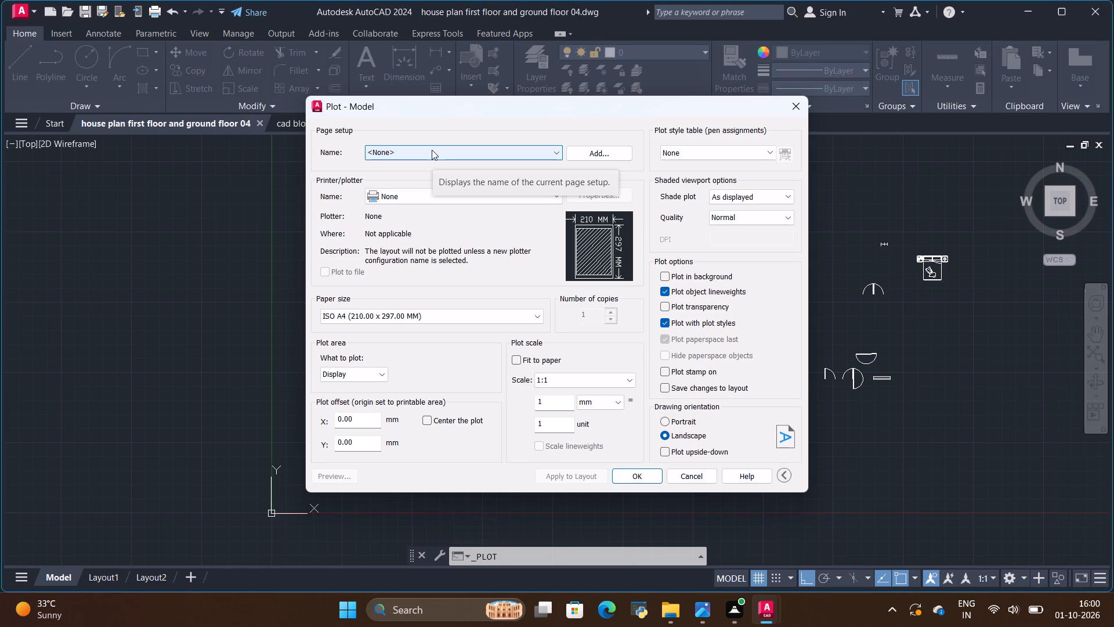
pyautogui.click(425, 204)
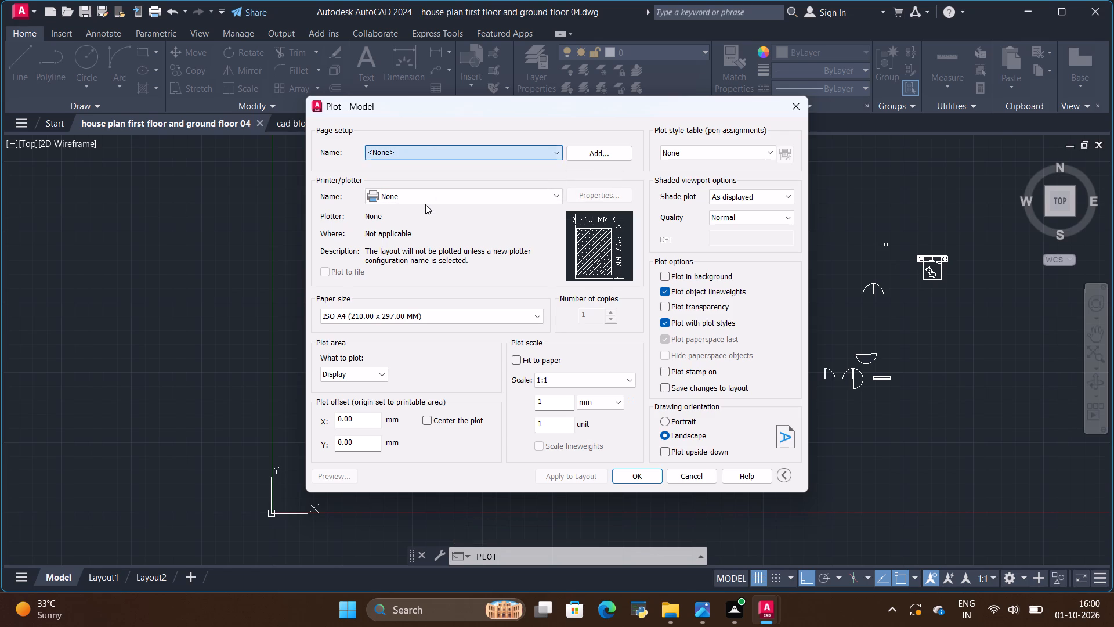
pyautogui.click(425, 200)
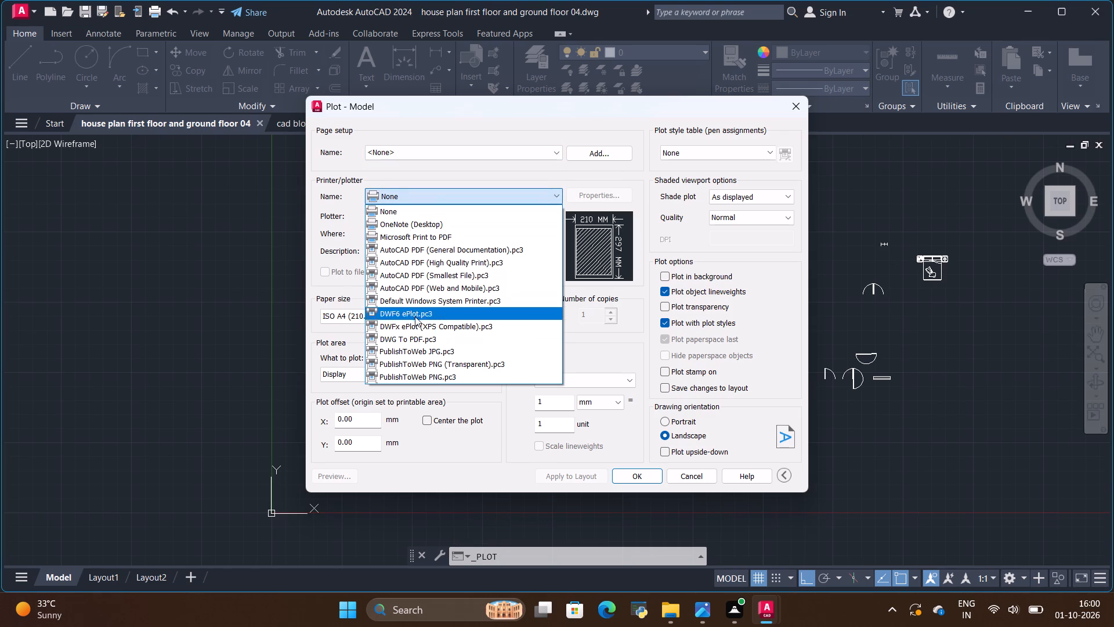
pyautogui.click(421, 334)
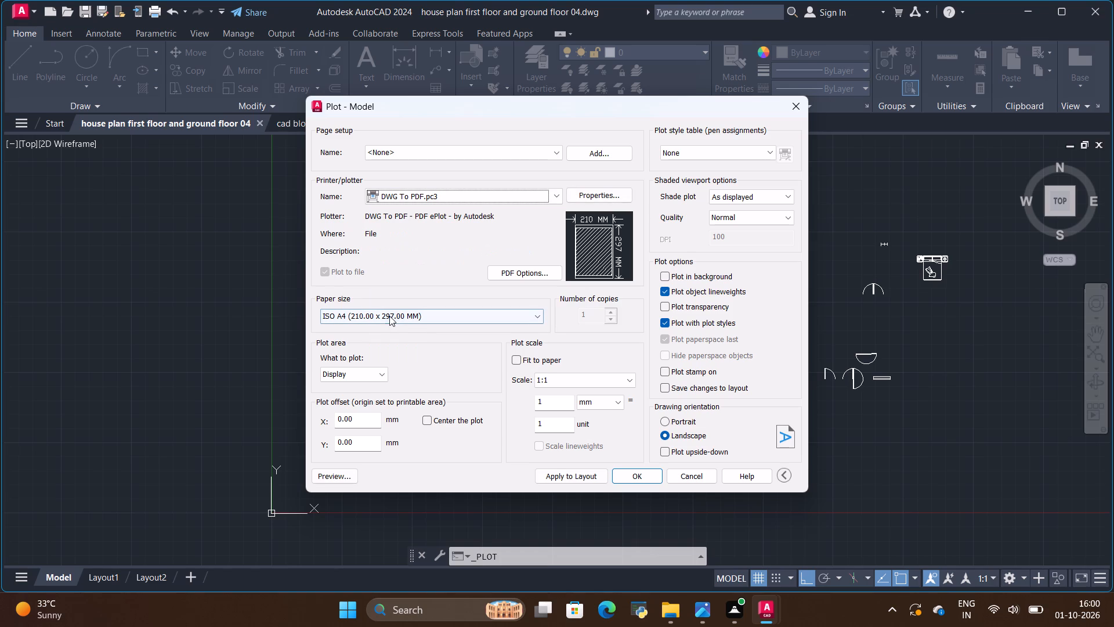
# Set the plot area to a window enclosing the titled ground floor plan, fit it to paper, and apply the settings to the layout.
pyautogui.click(381, 371)
pyautogui.click(350, 414)
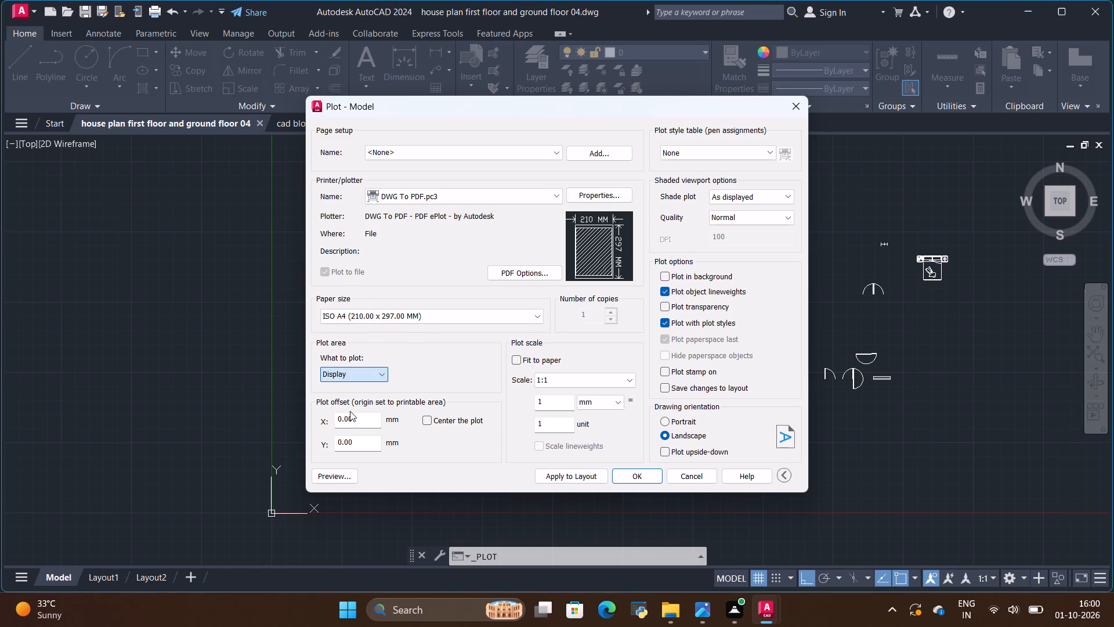
pyautogui.click(489, 157)
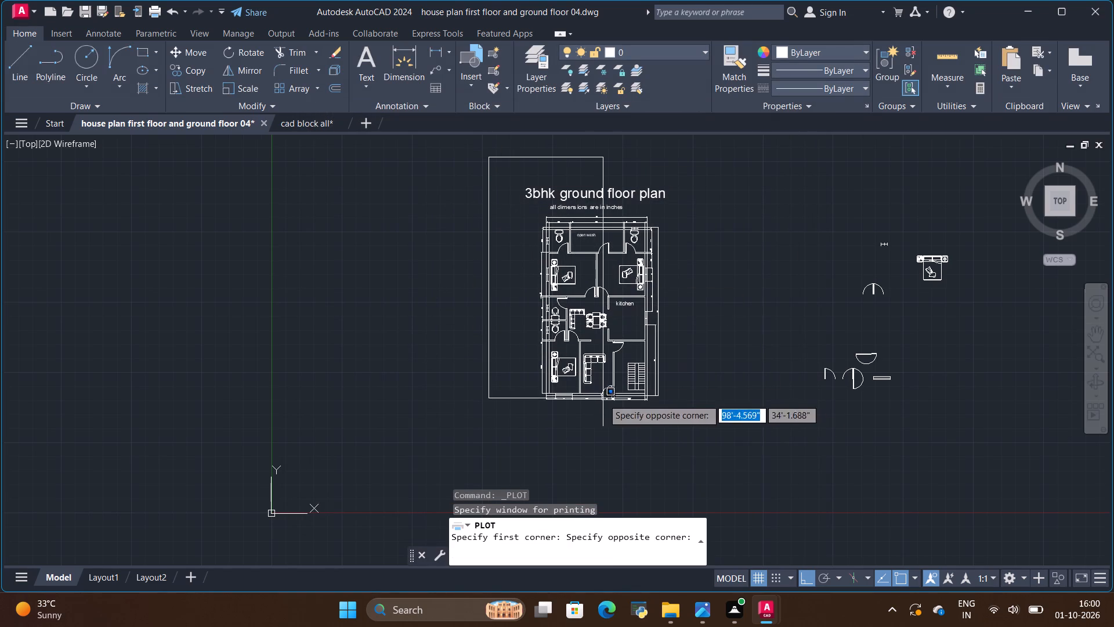
pyautogui.click(692, 431)
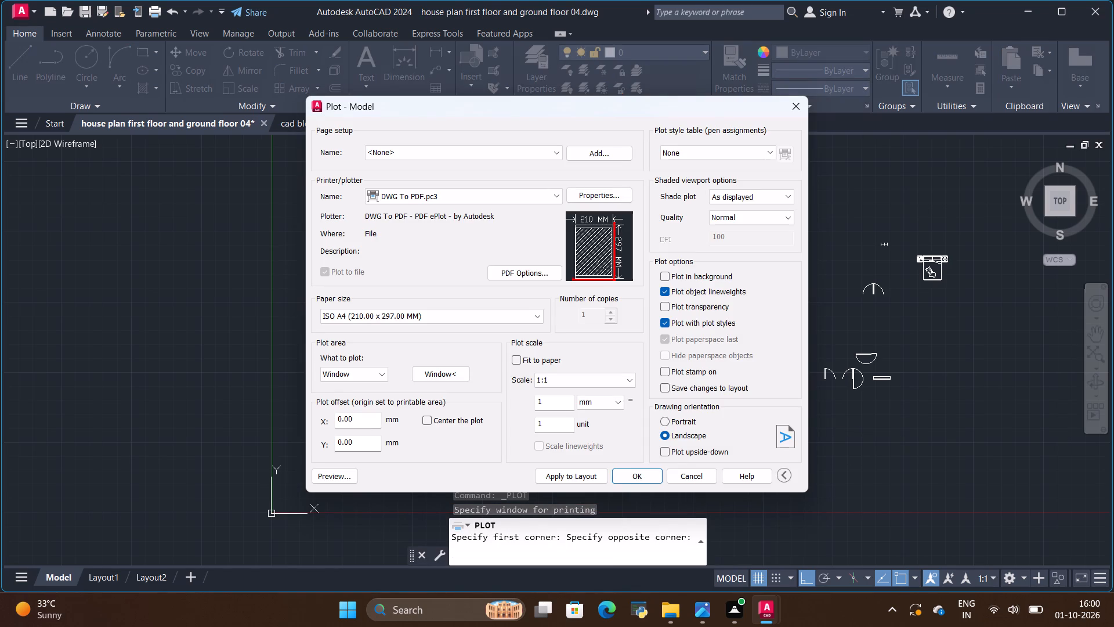
pyautogui.click(516, 360)
pyautogui.click(567, 481)
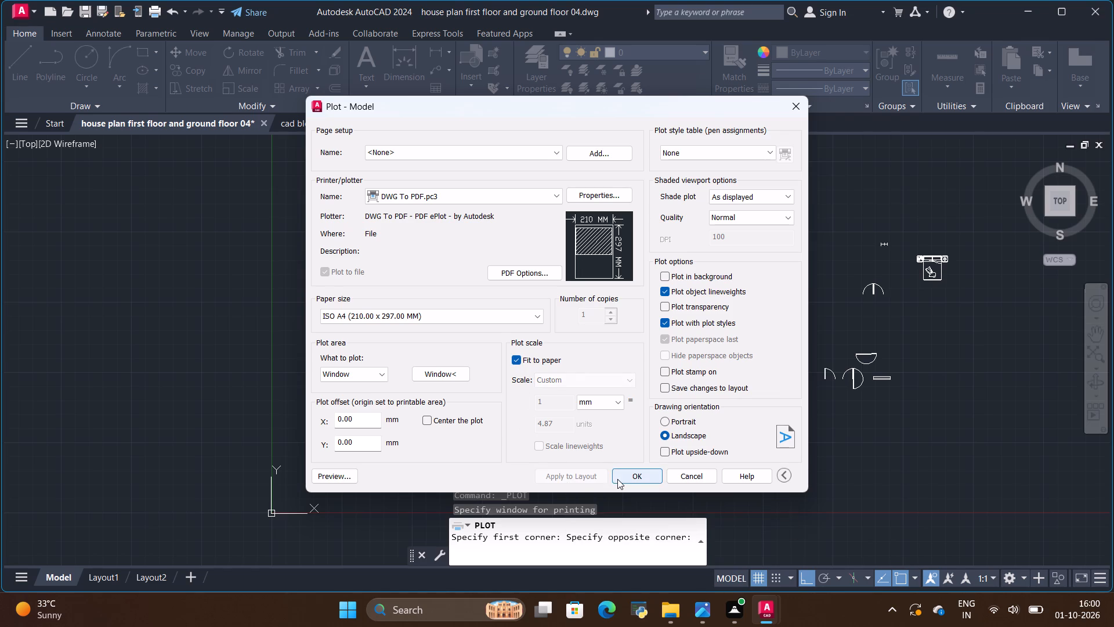
# Plot the plan to the Downloads folder as "house plan first floor and ground floor 04-Model.pdf".
pyautogui.click(617, 479)
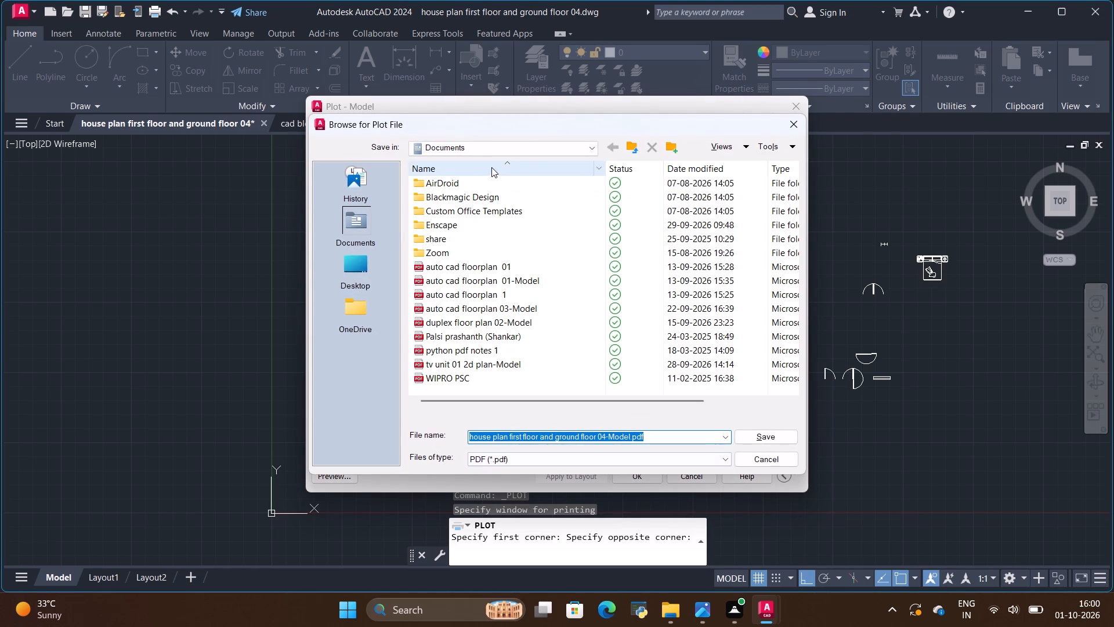
pyautogui.click(480, 152)
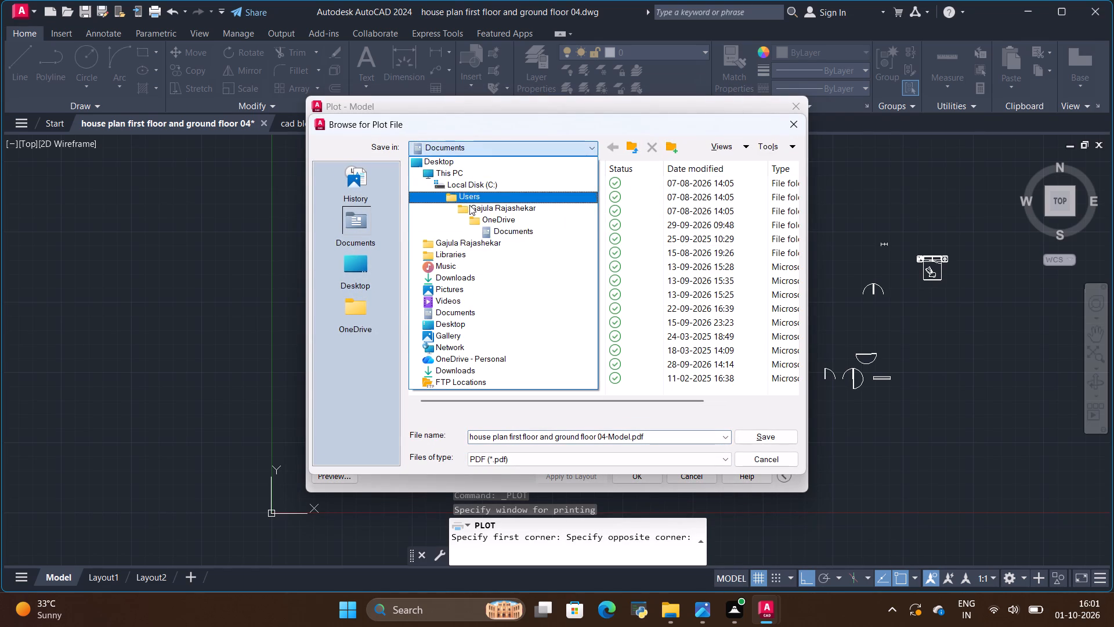
pyautogui.click(465, 278)
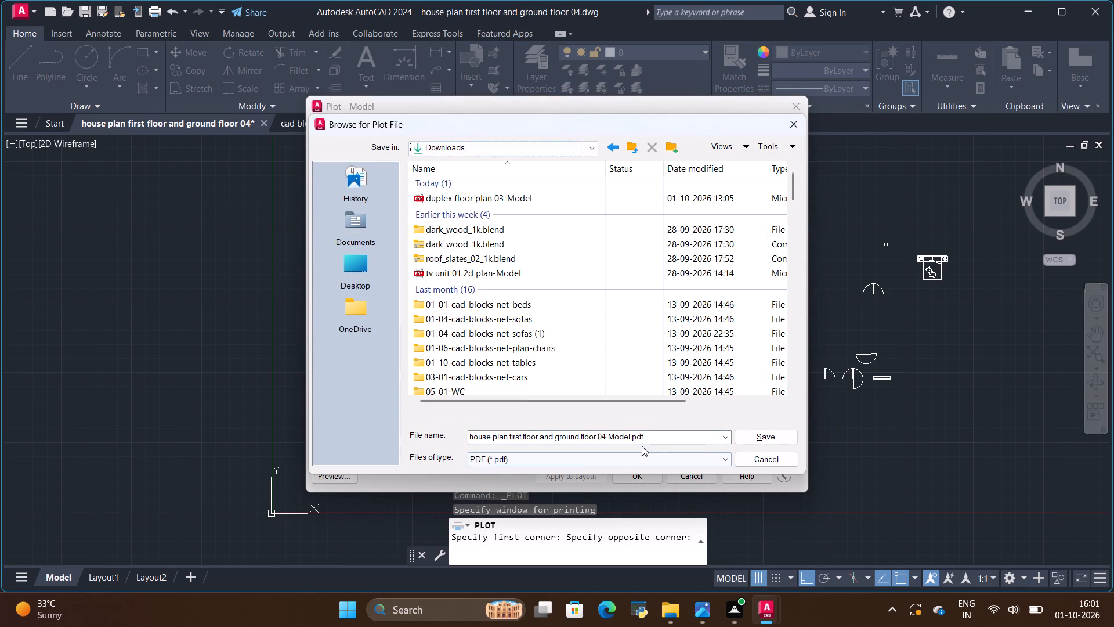
pyautogui.click(755, 432)
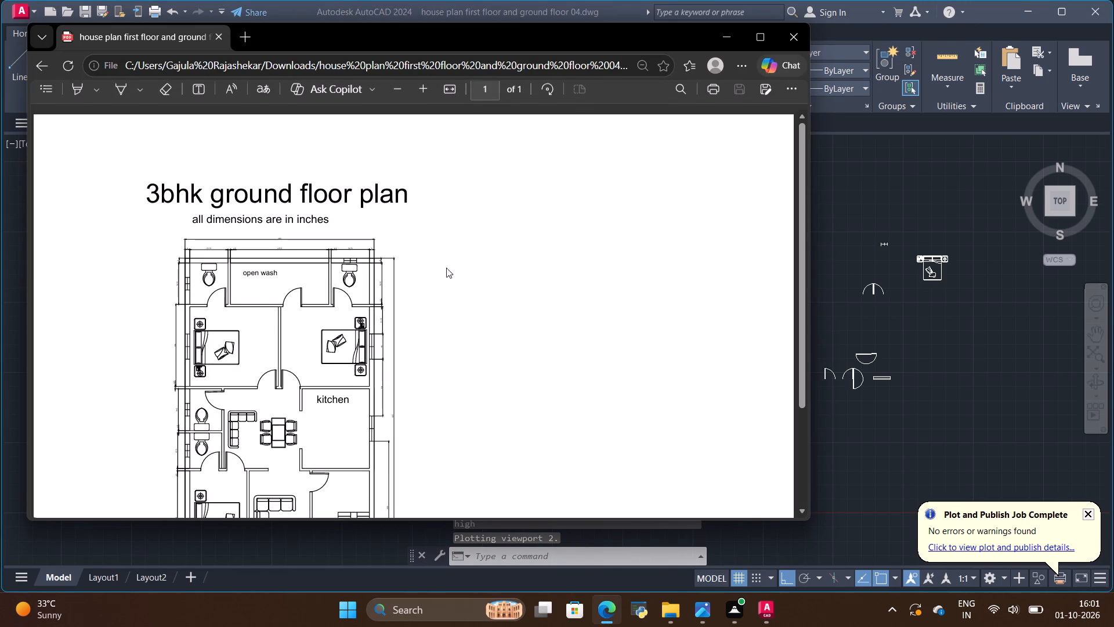
# Examine the title, note and rooms of the ground floor plan in the plotted PDF in Microsoft Edge, and close it.
pyautogui.scroll(-3, 410, 273)
pyautogui.scroll(2, 317, 240)
pyautogui.scroll(3, 233, 318)
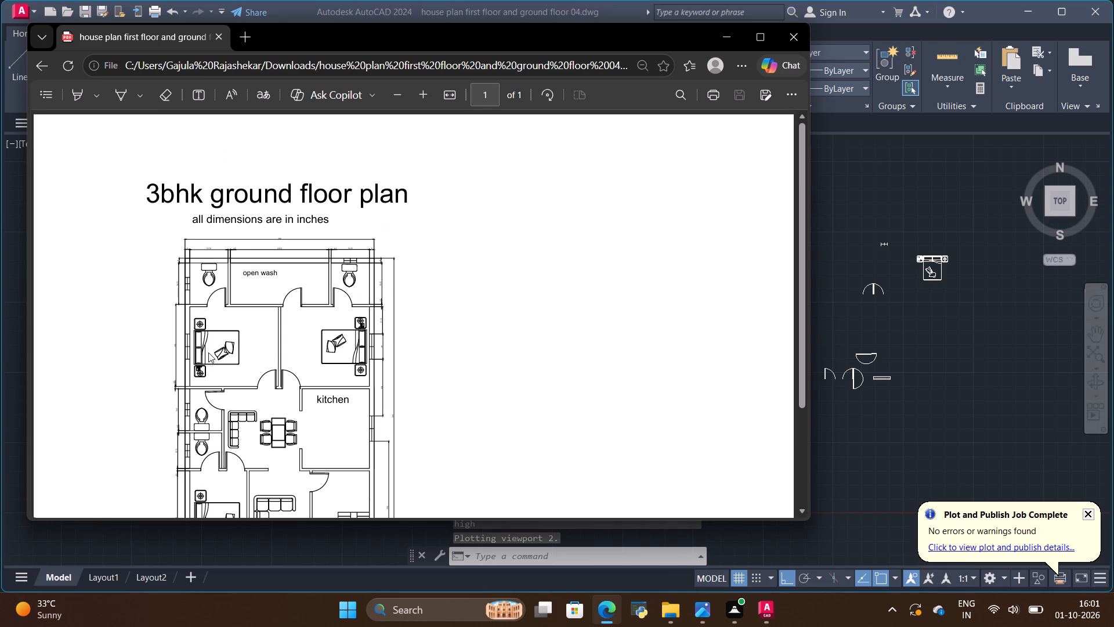
pyautogui.scroll(8, 129, 279)
pyautogui.scroll(-5, 241, 283)
pyautogui.scroll(2, 160, 272)
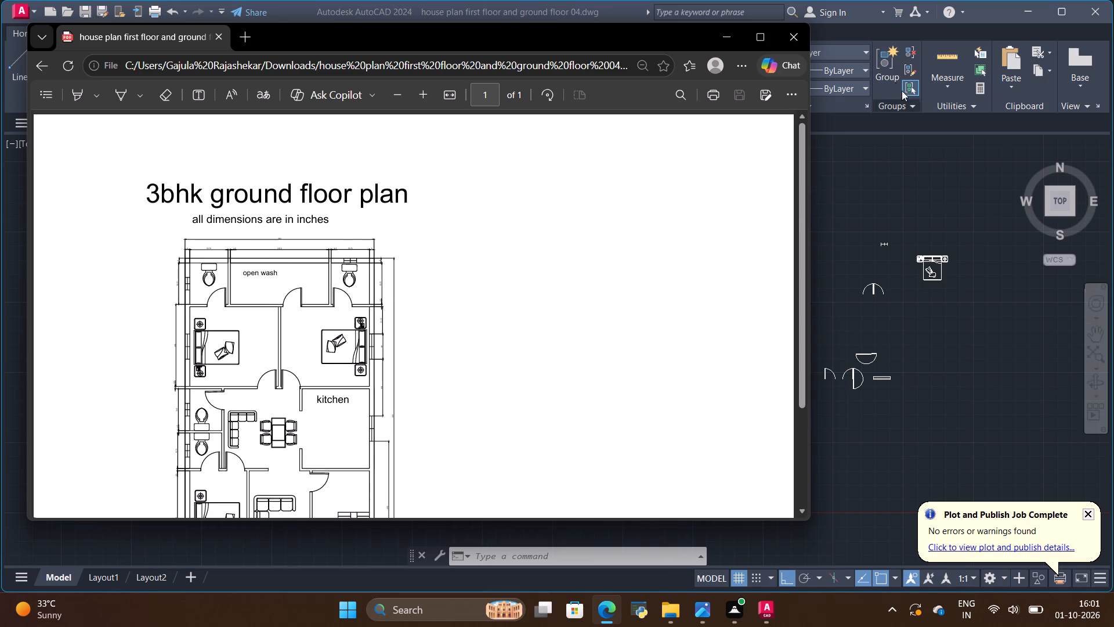
pyautogui.click(788, 35)
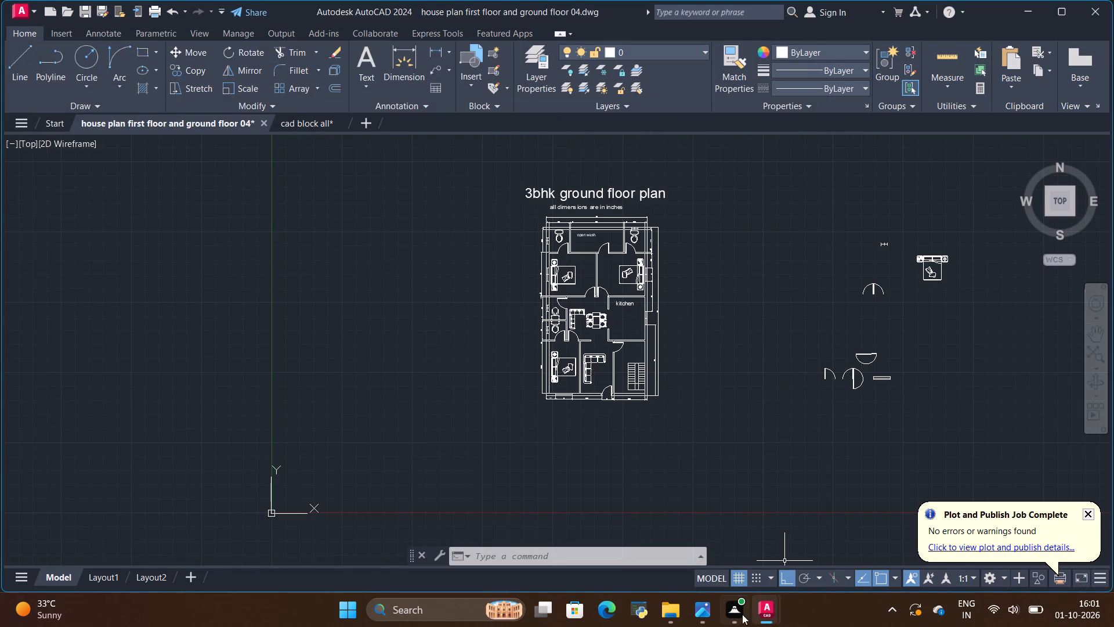